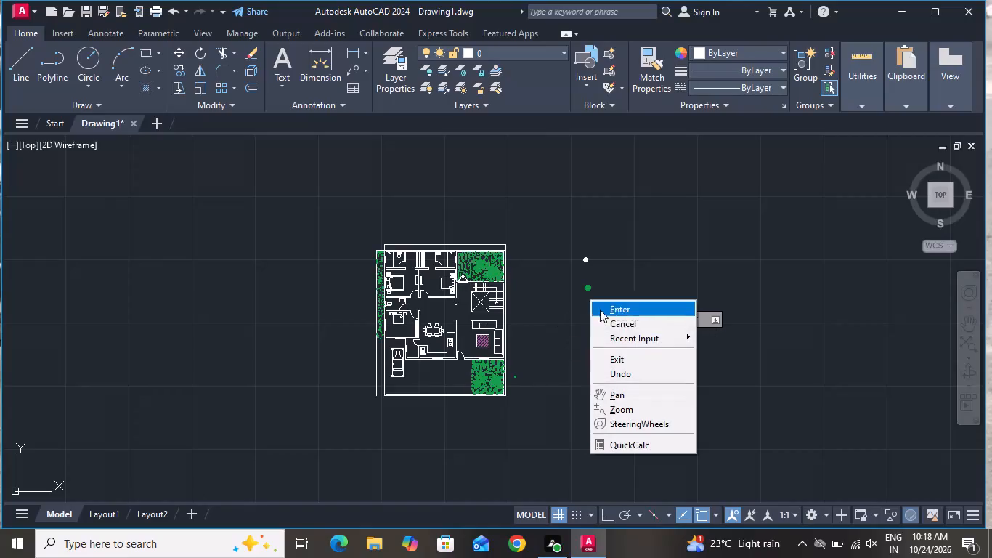
Cancel the running command and delete the three stray objects lying outside the floor plan, including the white and green dots.
{"action": "left_click", "coordinate": [609, 325]}
{"action": "left_click", "coordinate": [616, 230]}
{"action": "left_click", "coordinate": [564, 341]}
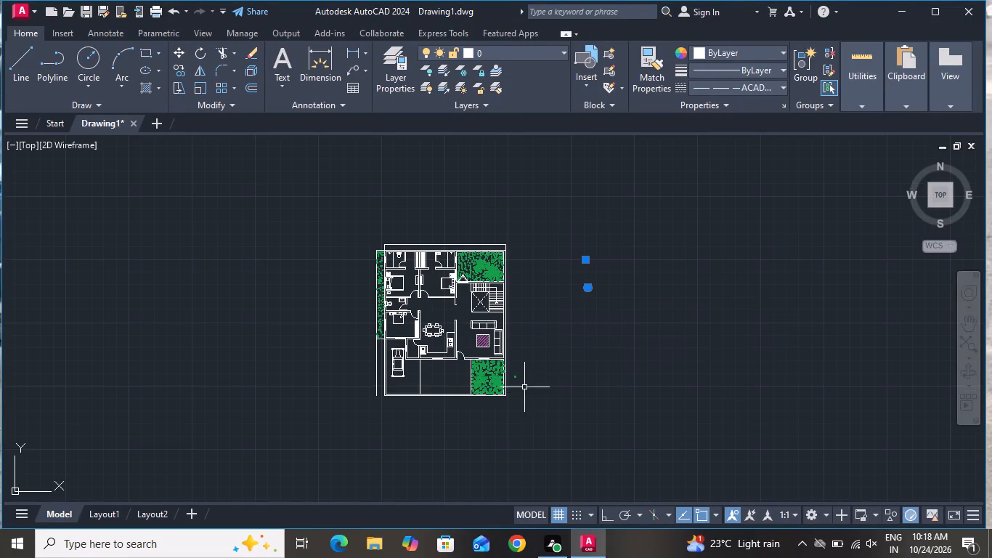
{"action": "left_click", "coordinate": [520, 374]}
{"action": "left_click", "coordinate": [506, 392]}
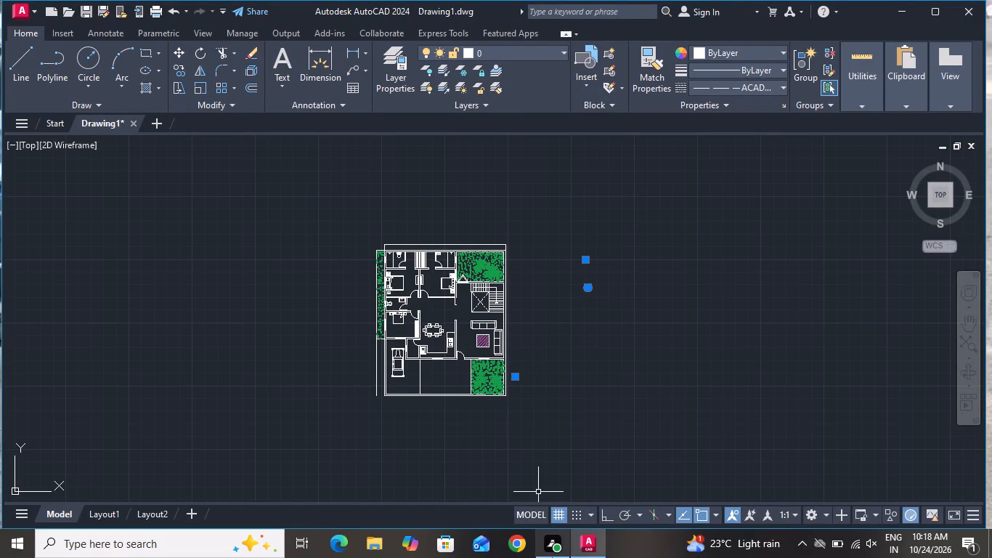
{"action": "key", "text": "Delete"}
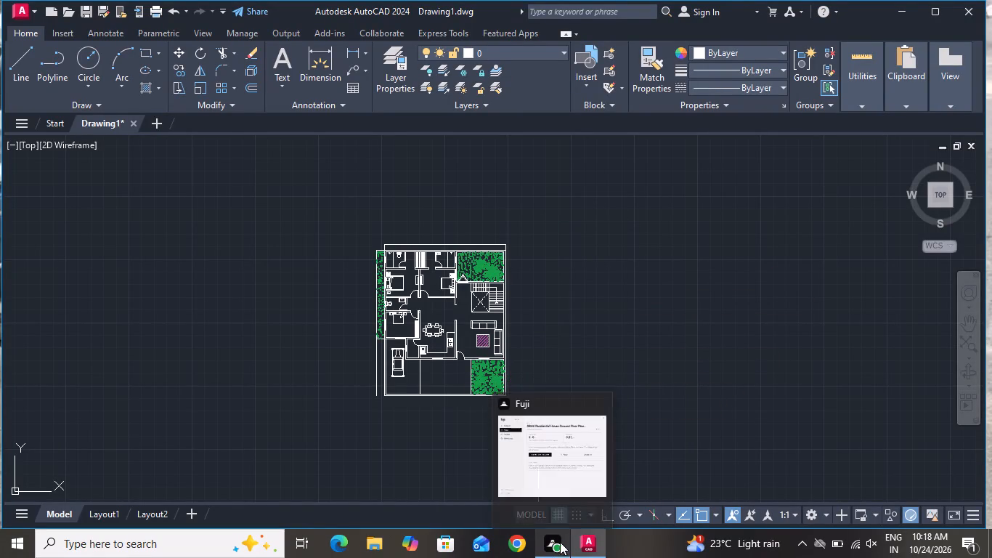
Add a multiline text label reading "bath" in the upper-left bathroom of the floor plan, beside the toilet.
{"action": "scroll", "coordinate": [386, 163], "scroll_direction": "up", "scroll_amount": 2}
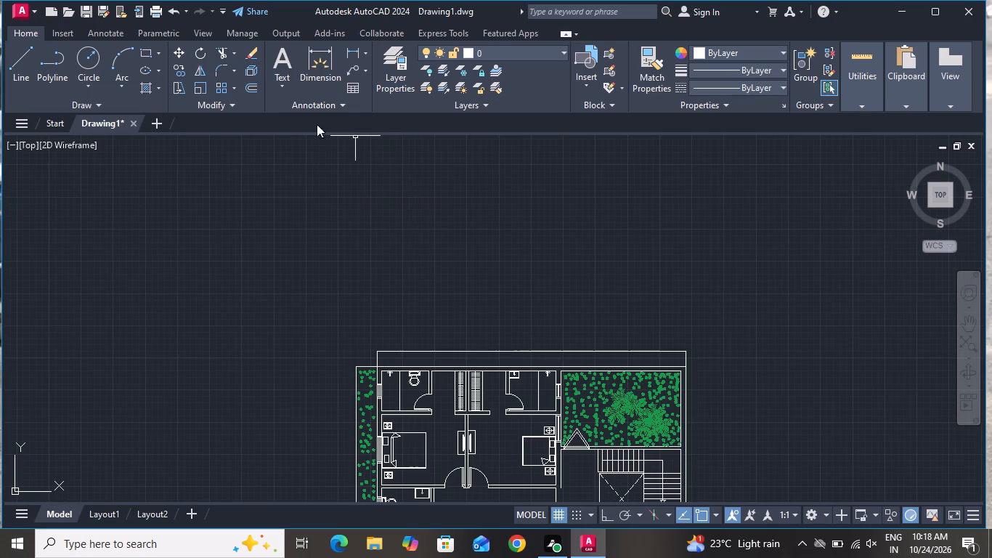
{"action": "left_click", "coordinate": [280, 54]}
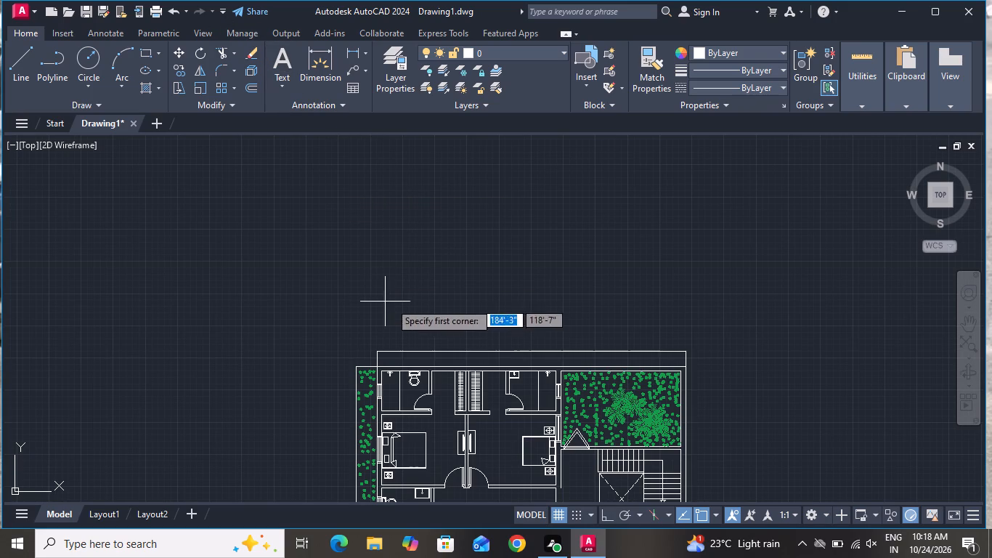
{"action": "scroll", "coordinate": [420, 319], "scroll_direction": "down", "scroll_amount": 1}
{"action": "scroll", "coordinate": [442, 389], "scroll_direction": "up", "scroll_amount": 3}
{"action": "scroll", "coordinate": [457, 395], "scroll_direction": "down", "scroll_amount": 1}
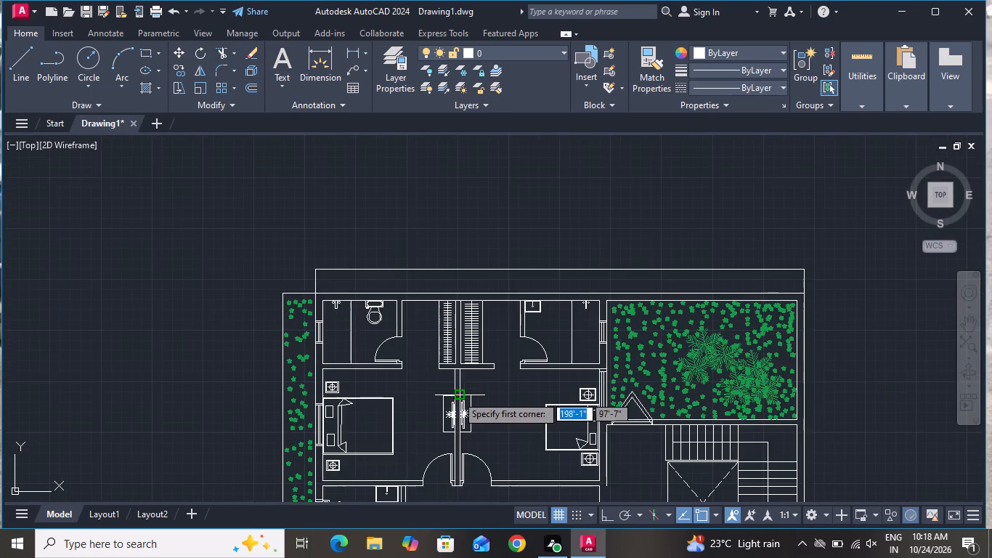
{"action": "scroll", "coordinate": [330, 300], "scroll_direction": "up", "scroll_amount": 2}
{"action": "left_click", "coordinate": [325, 361]}
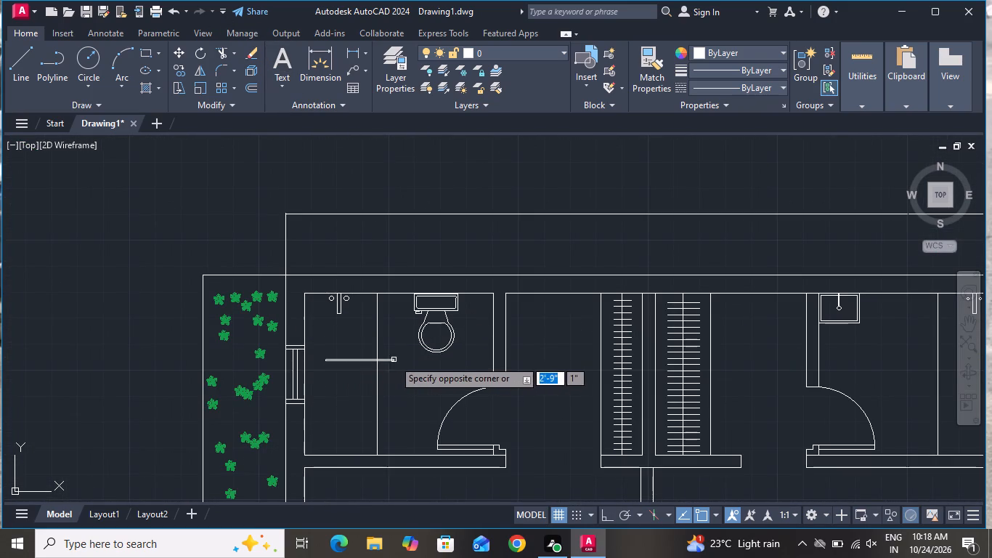
{"action": "left_click_drag", "start_coordinate": [423, 364], "coordinate": [431, 364]}
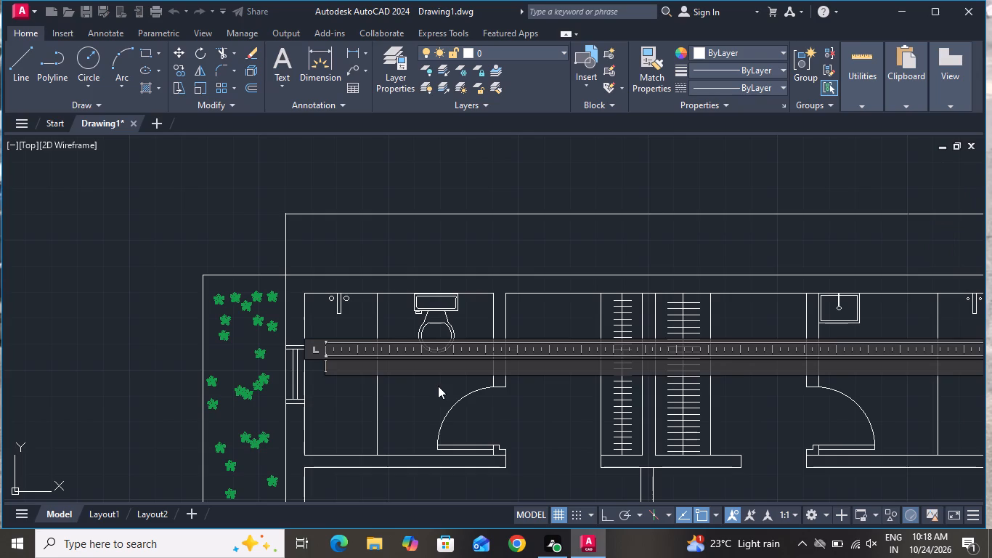
{"action": "key", "text": "9"}
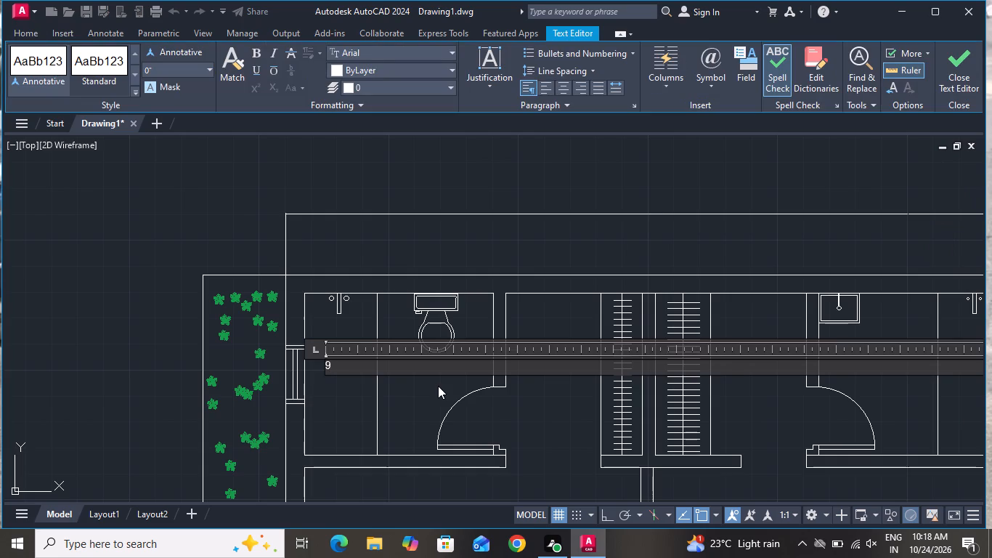
{"action": "key", "text": "BackSpace"}
{"action": "key", "text": "7"}
{"action": "key", "text": "apostrophe"}
{"action": "key", "text": "7"}
{"action": "key", "text": "BackSpace"}
{"action": "key", "text": "BackSpace"}
{"action": "key", "text": "BackSpace"}
{"action": "key", "text": "BackSpace"}
{"action": "key", "text": "BackSpace"}
{"action": "key", "text": "BackSpace"}
{"action": "key", "text": "BackSpace"}
{"action": "key", "text": "BackSpace"}
{"action": "key", "text": "BackSpace"}
{"action": "key", "text": "BackSpace"}
{"action": "key", "text": "BackSpace"}
{"action": "key", "text": "BackSpace"}
{"action": "key", "text": "BackSpace"}
{"action": "key", "text": "BackSpace"}
{"action": "key", "text": "BackSpace"}
{"action": "key", "text": "BackSpace"}
{"action": "key", "text": "BackSpace"}
{"action": "key", "text": "BackSpace"}
{"action": "key", "text": "BackSpace"}
{"action": "key", "text": "BackSpace"}
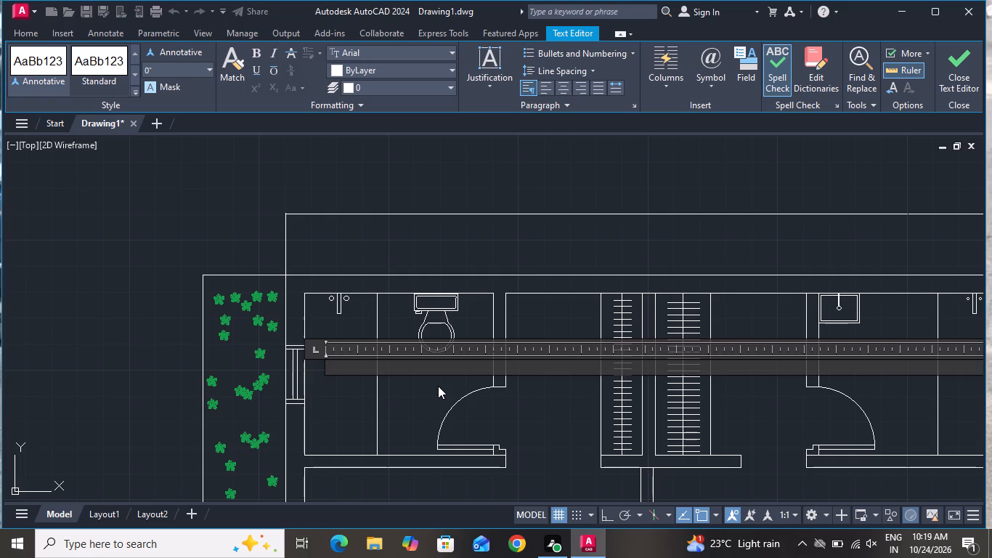
{"action": "type", "text": "bath"}
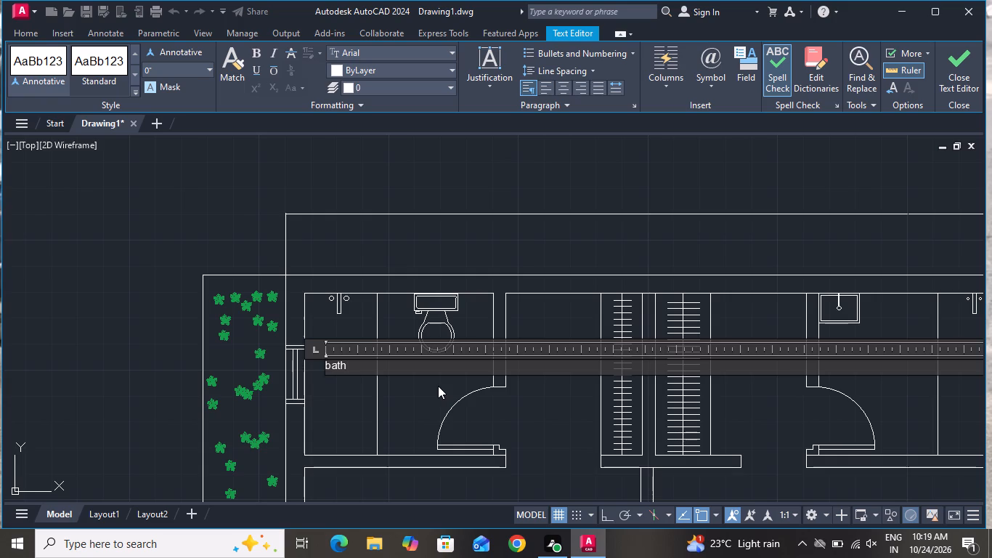
{"action": "key", "text": "space"}
{"action": "left_click", "coordinate": [438, 387]}
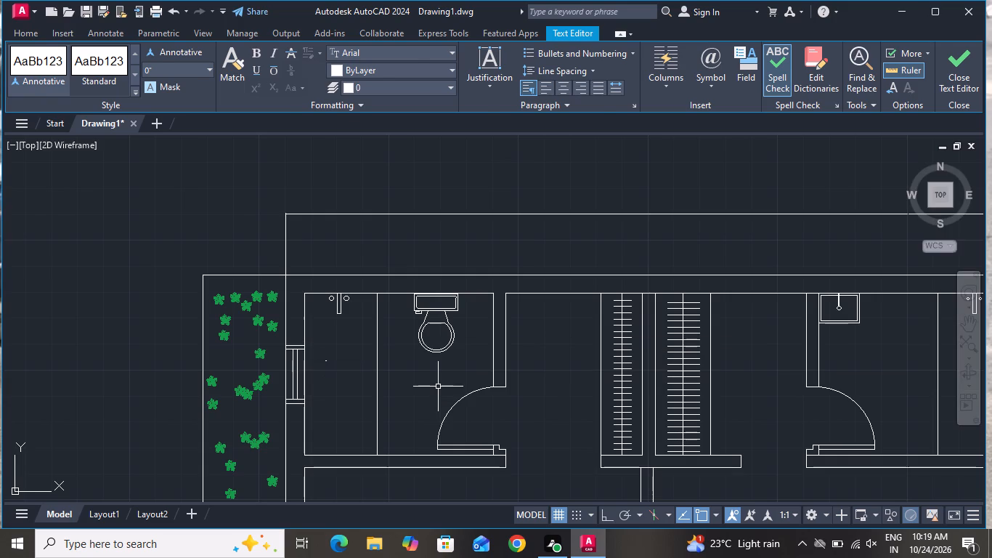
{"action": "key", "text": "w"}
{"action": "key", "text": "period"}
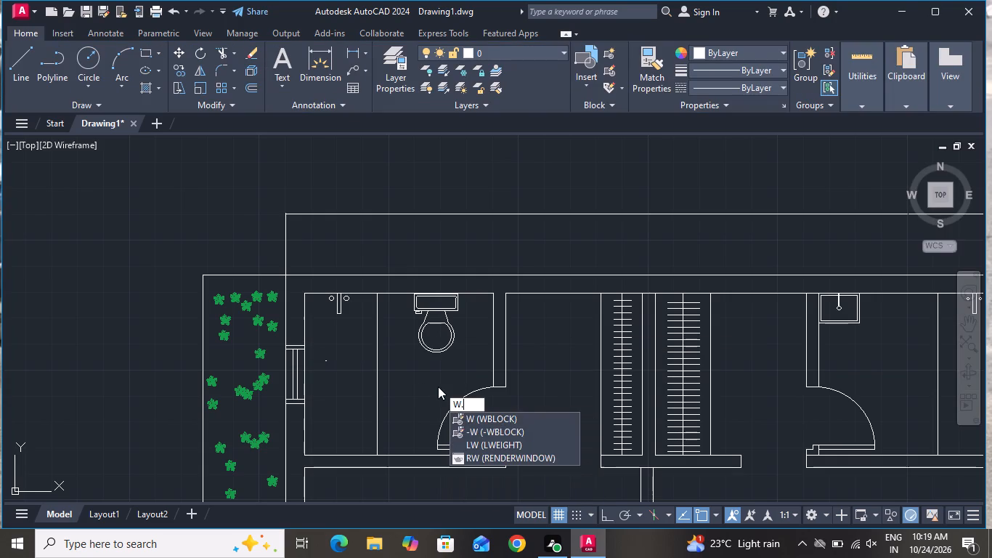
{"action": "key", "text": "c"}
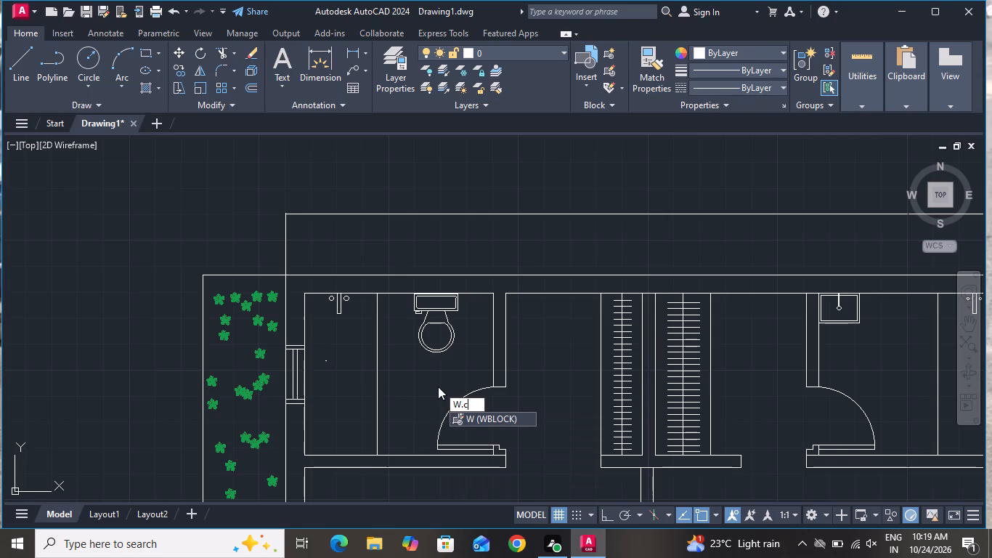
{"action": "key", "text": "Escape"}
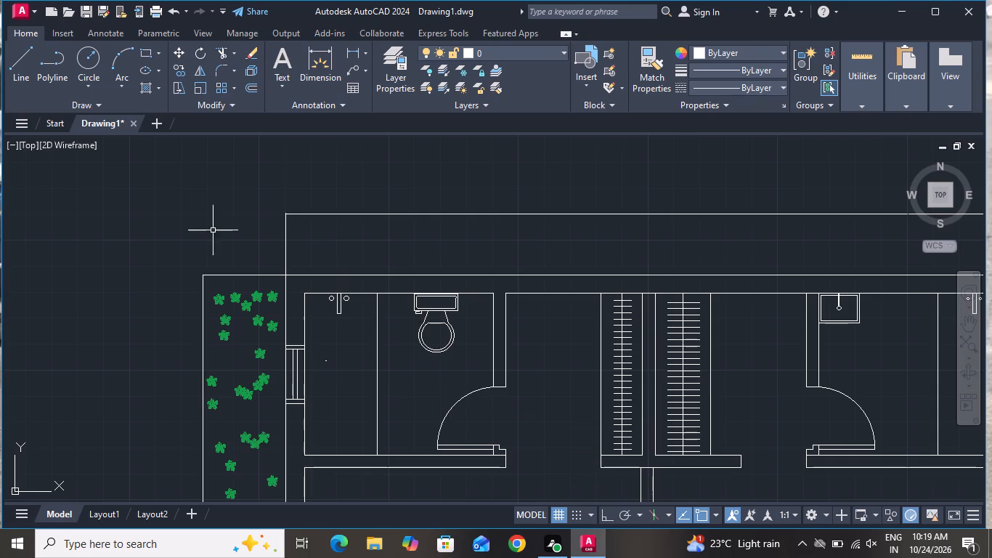
Extend the bathroom label to read "bath w.c" with 7'7"x6'6" on a second line.
{"action": "left_click", "coordinate": [333, 349]}
{"action": "left_click", "coordinate": [322, 381]}
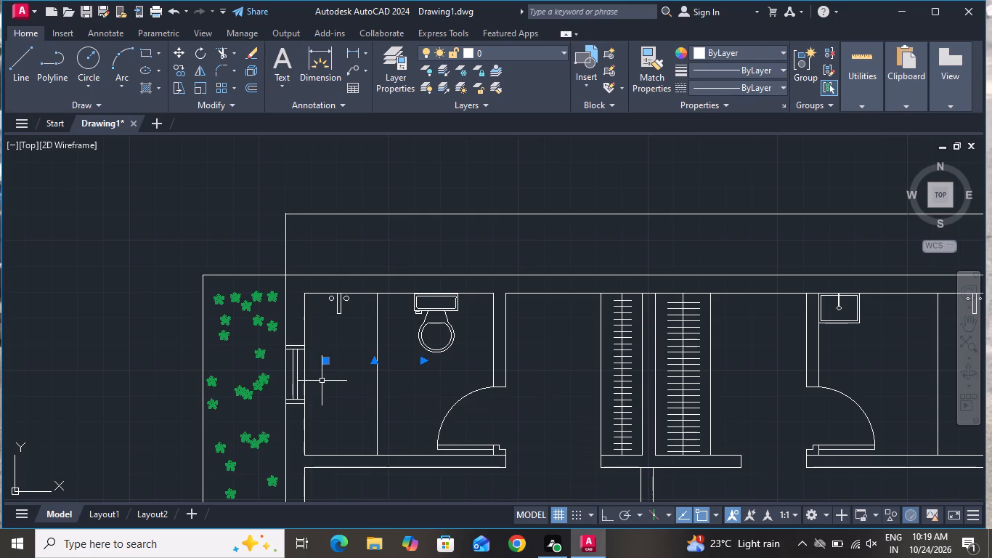
{"action": "scroll", "coordinate": [322, 361], "scroll_direction": "up", "scroll_amount": 8}
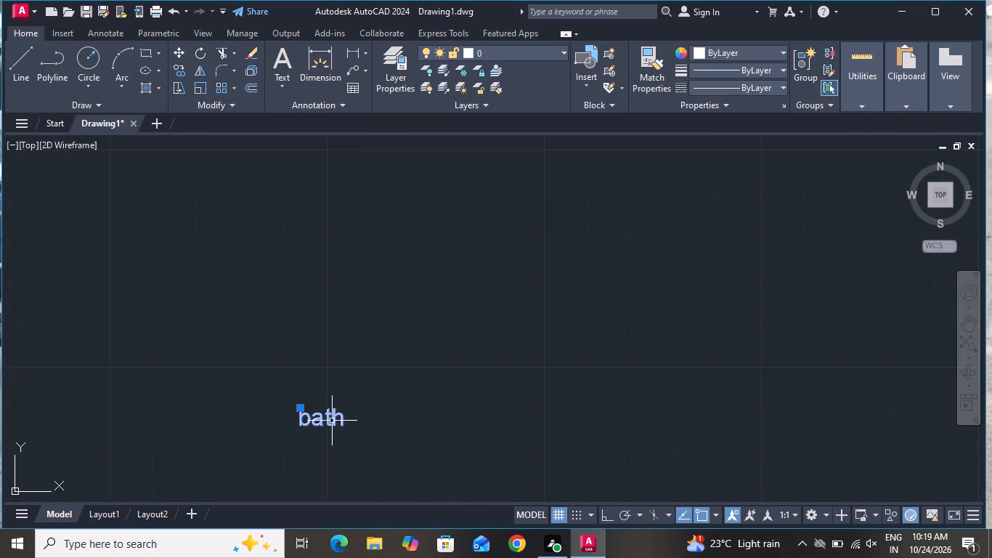
{"action": "scroll", "coordinate": [332, 421], "scroll_direction": "up", "scroll_amount": 2}
{"action": "double_click", "coordinate": [353, 414]}
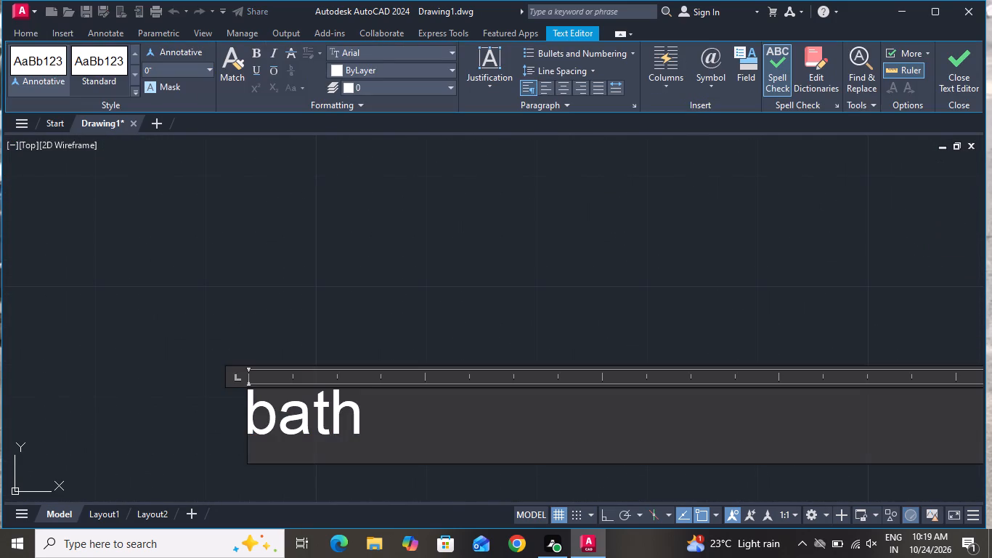
{"action": "key", "text": "space"}
{"action": "key", "text": "w"}
{"action": "type", "text": ".c"}
{"action": "key", "text": "Return"}
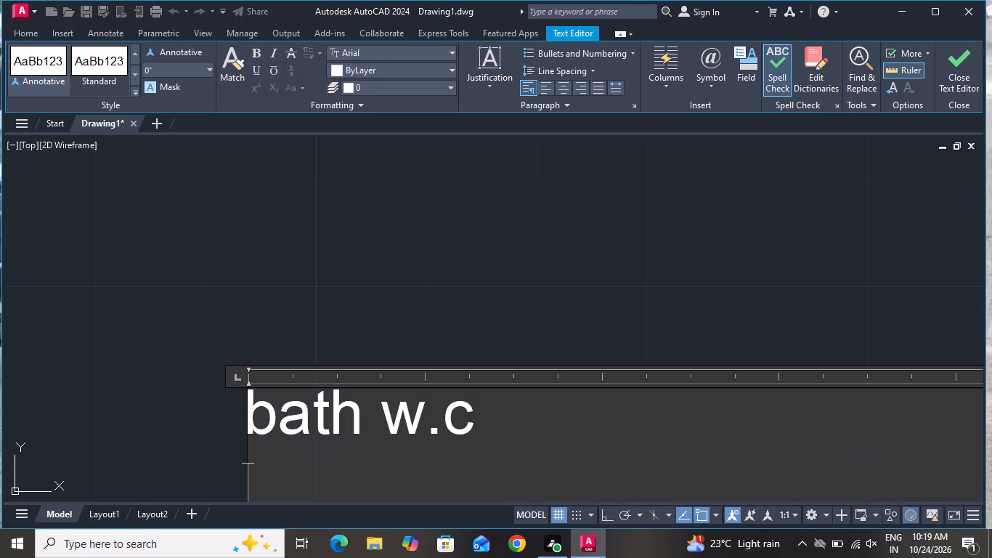
{"action": "type", "text": "7'7"}
{"action": "key", "text": "shift+quotedbl"}
{"action": "key", "text": "x"}
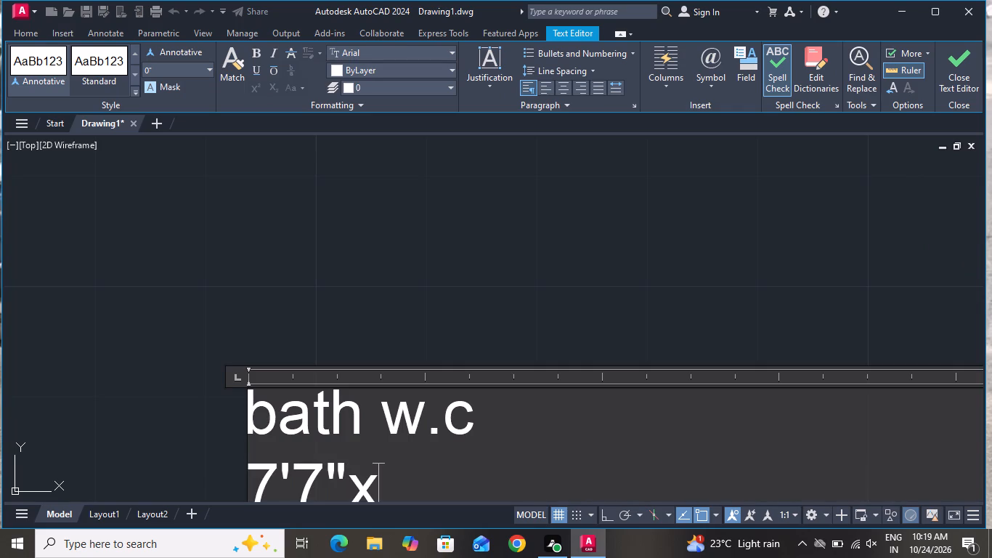
{"action": "key", "text": "6"}
{"action": "key", "text": "apostrophe"}
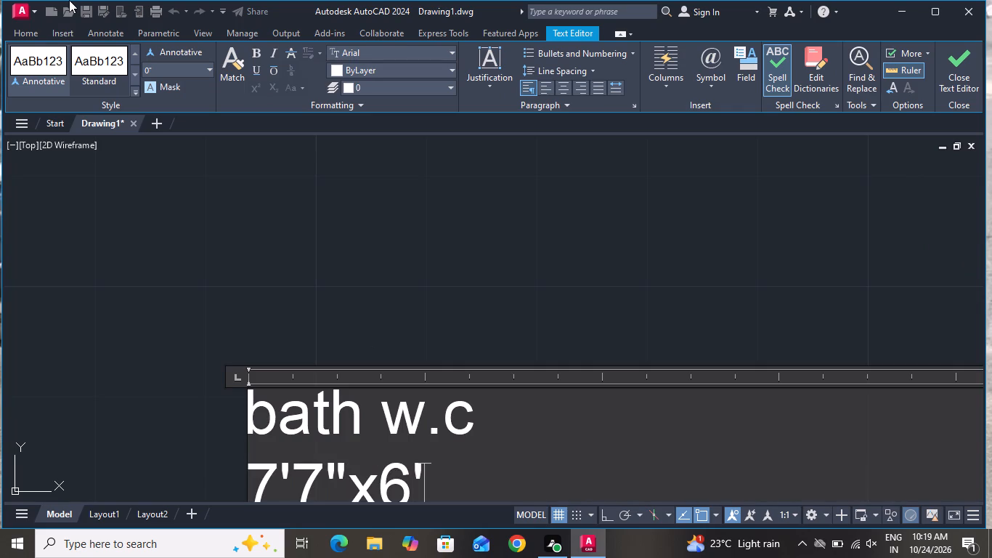
{"action": "key", "text": "6"}
{"action": "key", "text": "shift+quotedbl"}
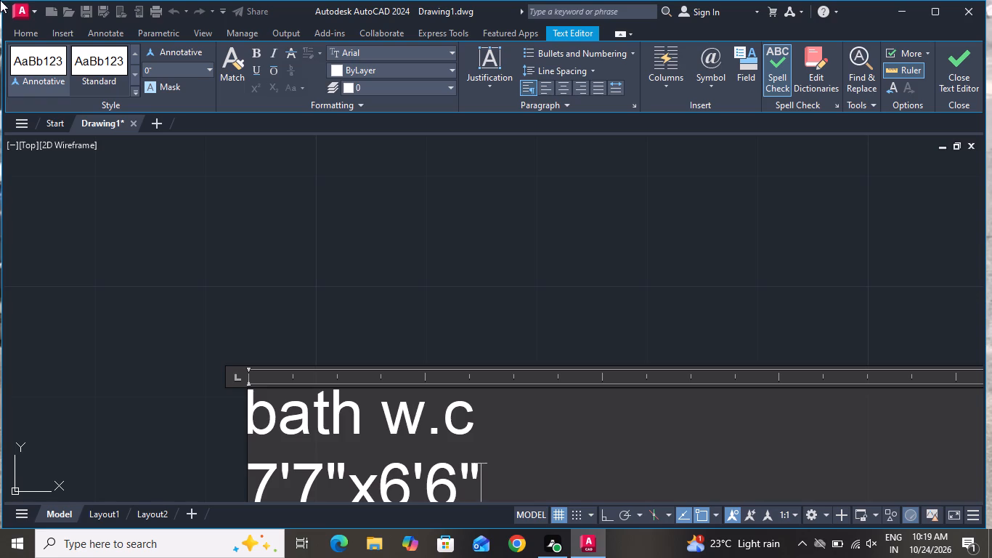
{"action": "scroll", "coordinate": [185, 0], "scroll_direction": "down", "scroll_amount": 2}
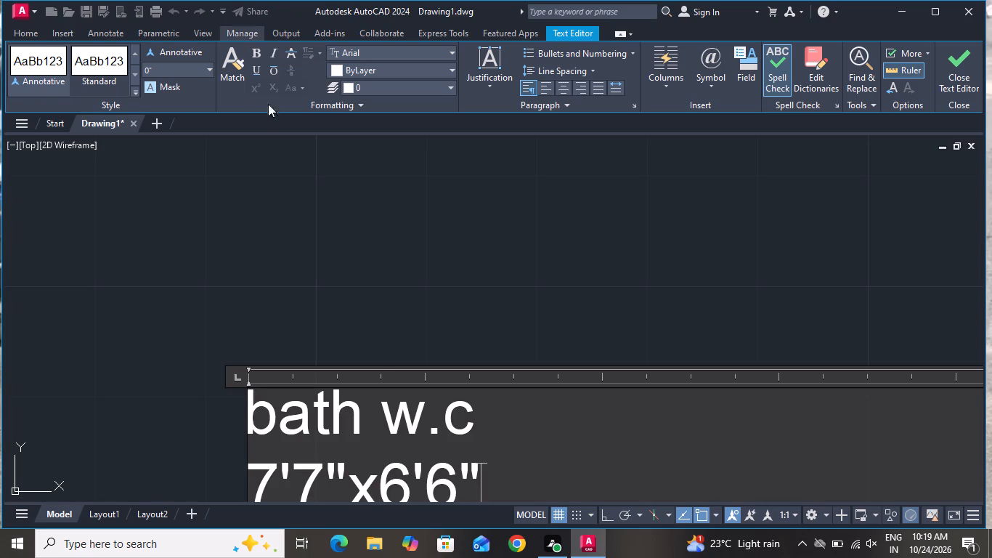
{"action": "scroll", "coordinate": [285, 135], "scroll_direction": "down", "scroll_amount": 2}
{"action": "left_click", "coordinate": [357, 384]}
{"action": "left_click", "coordinate": [355, 427]}
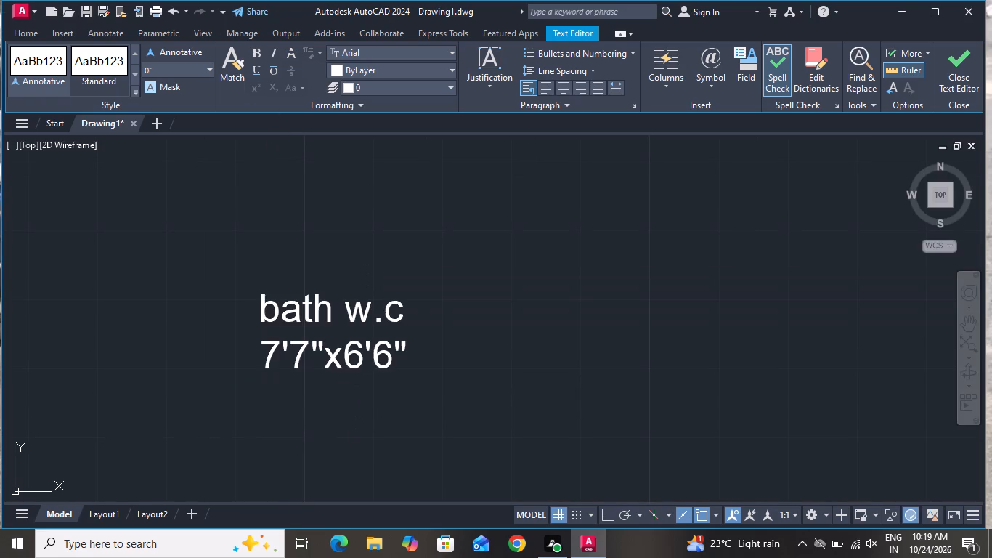
Set the text height of the "bath w.c" label to 6" in its properties.
{"action": "left_click_drag", "start_coordinate": [471, 238], "coordinate": [464, 251]}
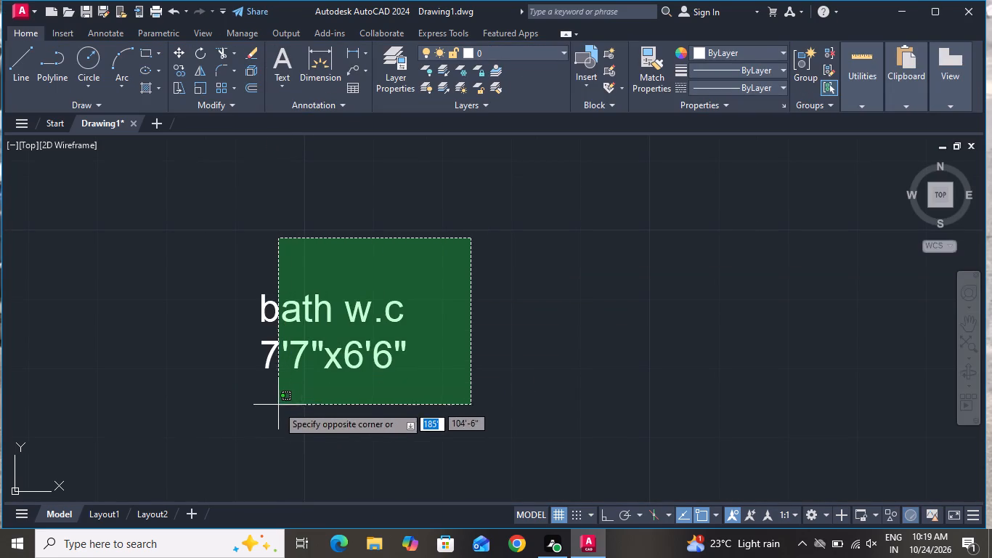
{"action": "left_click", "coordinate": [233, 411]}
{"action": "right_click", "coordinate": [237, 406]}
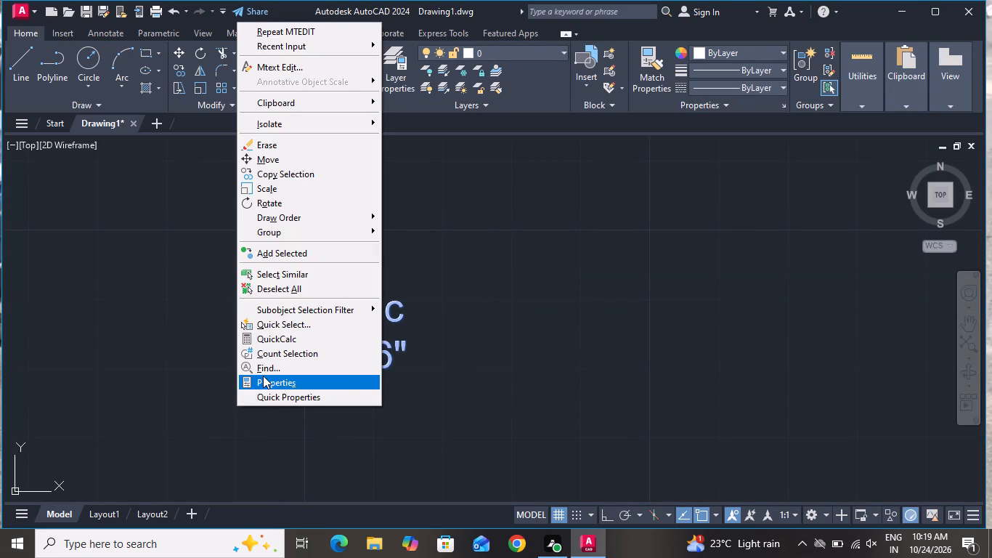
{"action": "left_click", "coordinate": [263, 376]}
{"action": "scroll", "coordinate": [263, 376], "scroll_direction": "down", "scroll_amount": 8}
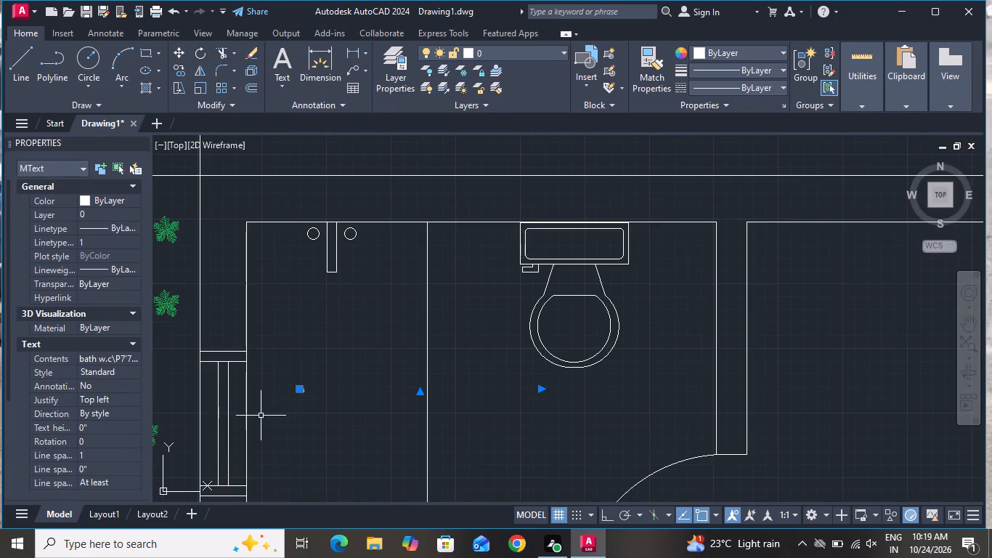
{"action": "scroll", "coordinate": [261, 414], "scroll_direction": "down", "scroll_amount": 1}
{"action": "left_click", "coordinate": [102, 425]}
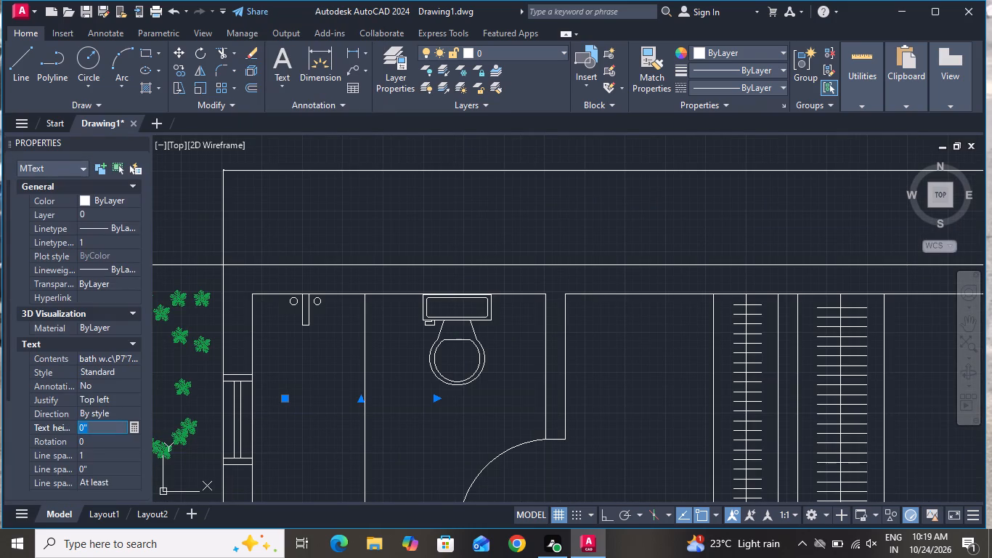
{"action": "key", "text": "BackSpace"}
{"action": "key", "text": "6"}
{"action": "key", "text": "shift+quotedbl"}
{"action": "key", "text": "Return"}
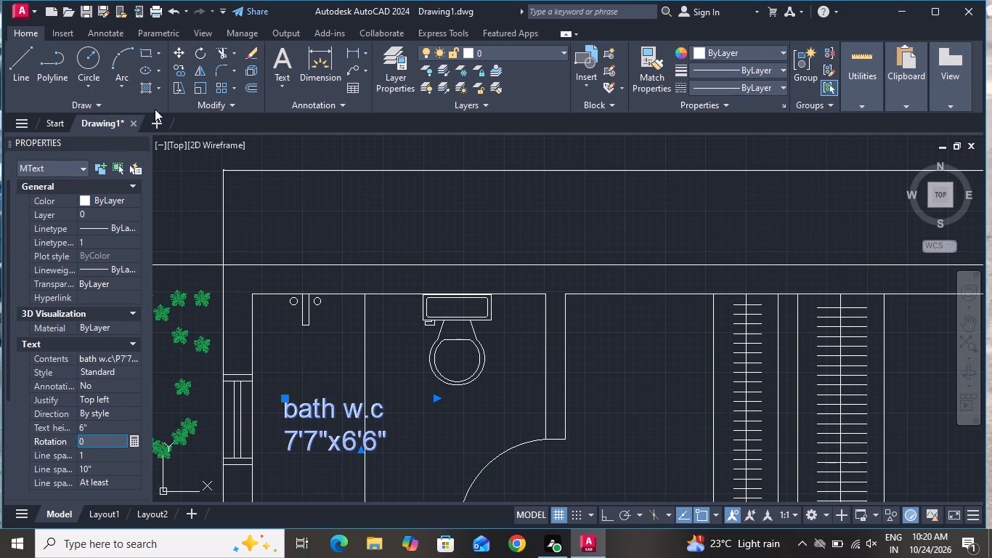
Copy the "bath w.c" label into the two dressing areas beside the wardrobes and into the upper-right bathroom.
{"action": "left_click", "coordinate": [183, 73]}
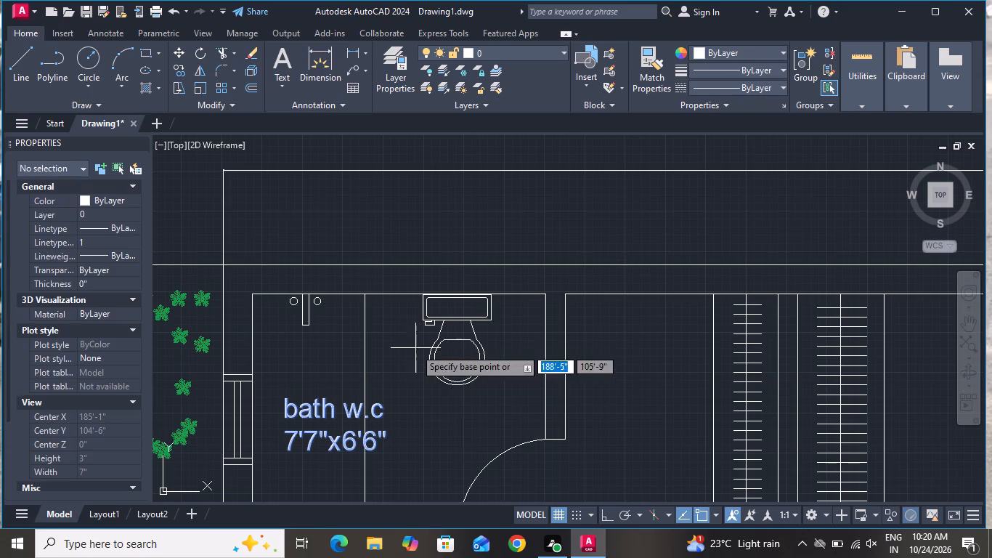
{"action": "left_click", "coordinate": [357, 413]}
{"action": "scroll", "coordinate": [391, 358], "scroll_direction": "down", "scroll_amount": 2}
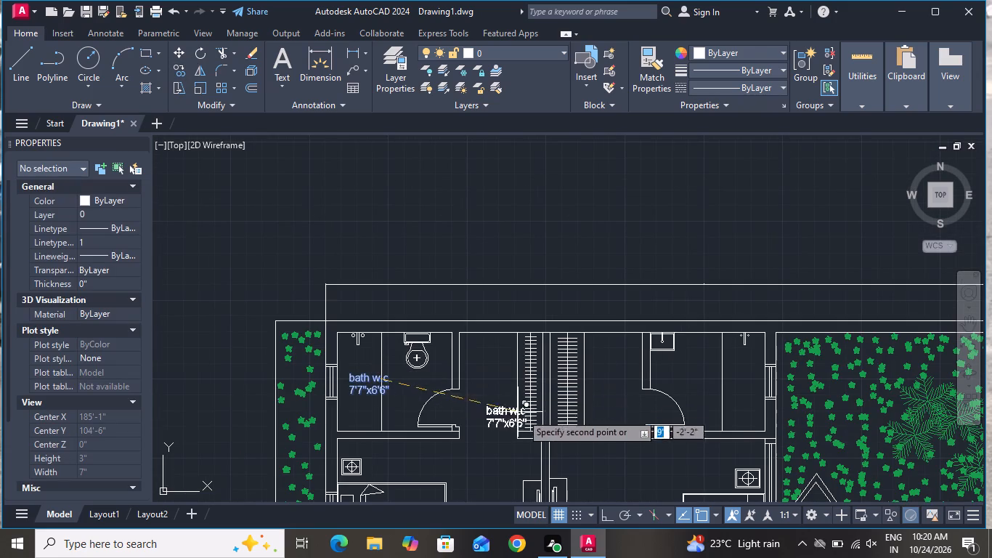
{"action": "scroll", "coordinate": [505, 379], "scroll_direction": "up", "scroll_amount": 2}
{"action": "left_click", "coordinate": [496, 367]}
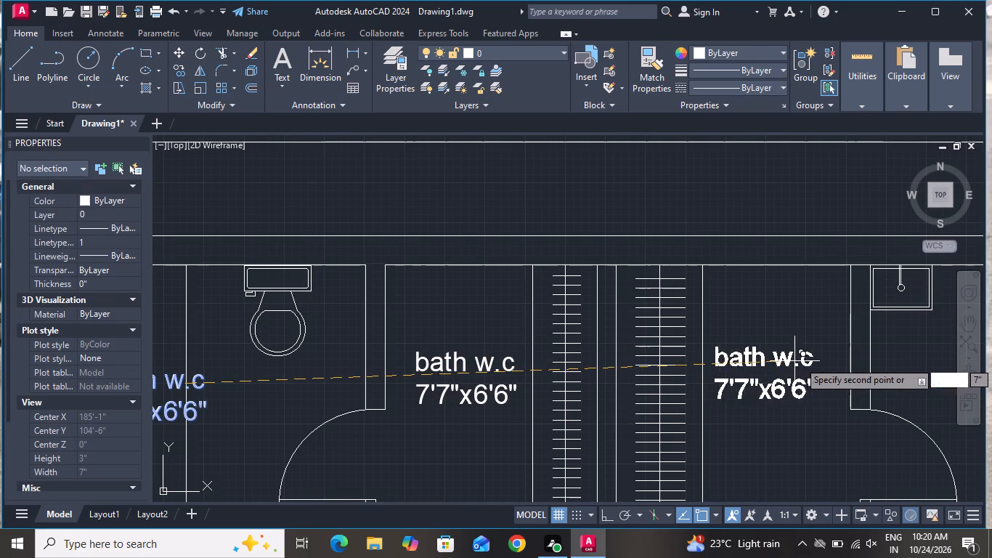
{"action": "left_click", "coordinate": [800, 361]}
{"action": "scroll", "coordinate": [688, 372], "scroll_direction": "down", "scroll_amount": 2}
{"action": "scroll", "coordinate": [797, 357], "scroll_direction": "up", "scroll_amount": 2}
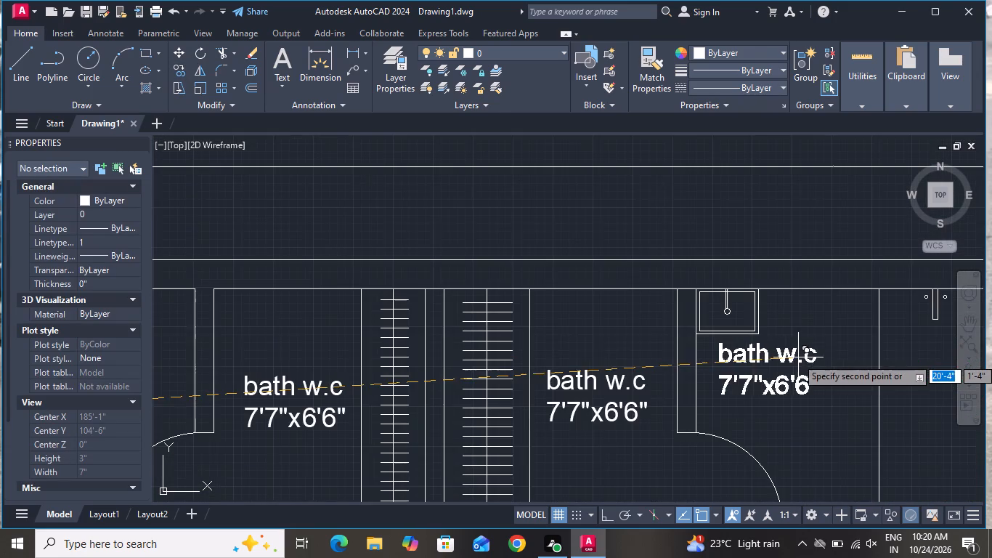
{"action": "left_click", "coordinate": [821, 354]}
Place further copies of the label in the two bedrooms below the dressing areas, between bed and dividing wall.
{"action": "scroll", "coordinate": [800, 331], "scroll_direction": "down", "scroll_amount": 4}
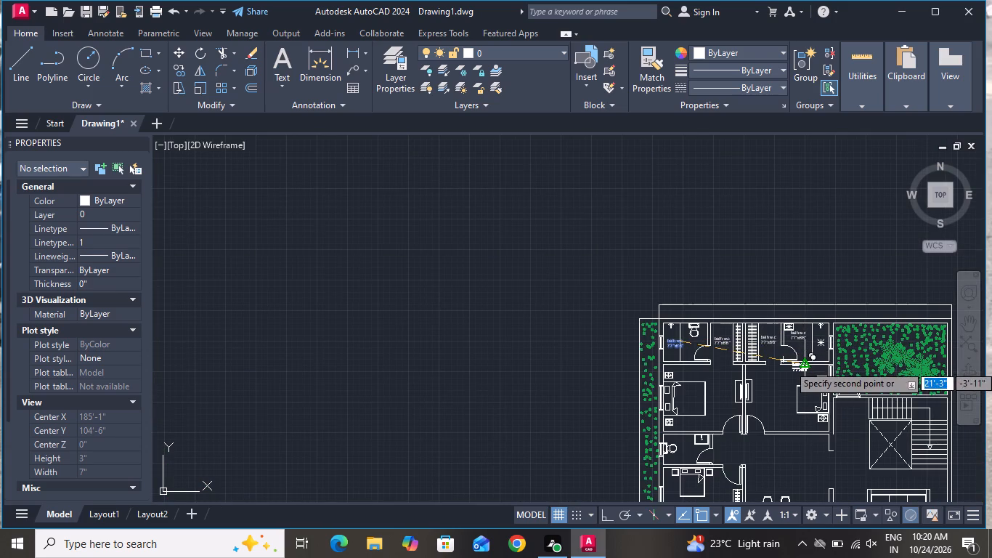
{"action": "scroll", "coordinate": [791, 354], "scroll_direction": "up", "scroll_amount": 3}
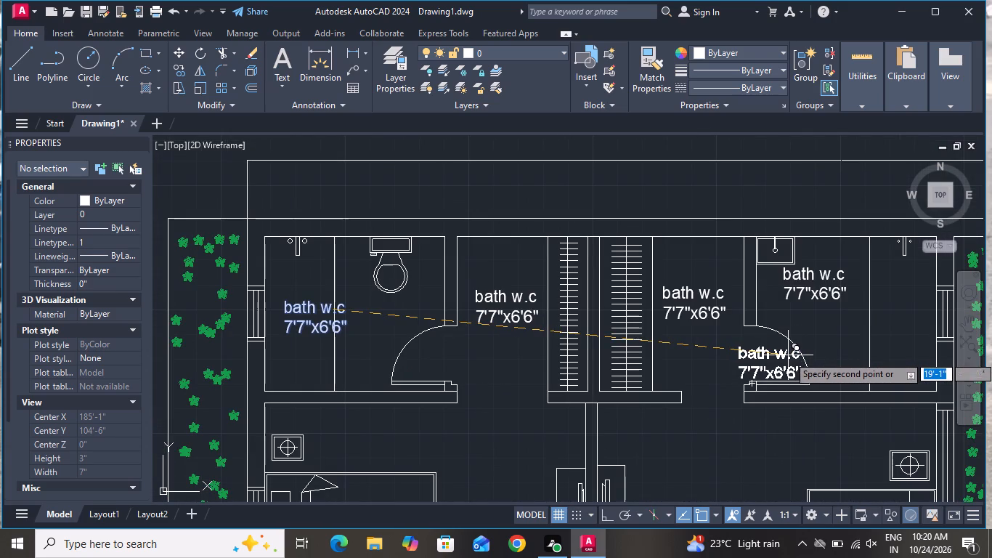
{"action": "scroll", "coordinate": [775, 347], "scroll_direction": "down", "scroll_amount": 2}
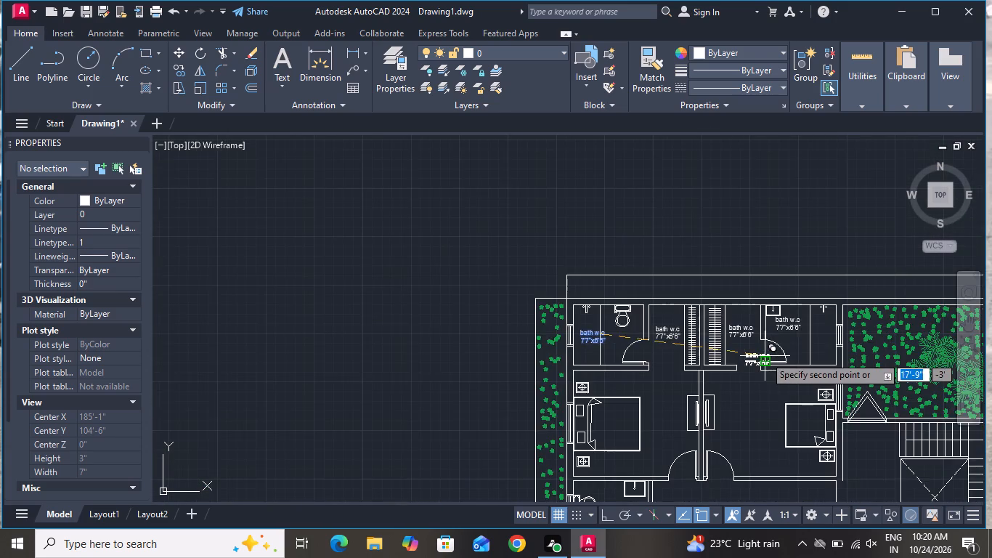
{"action": "scroll", "coordinate": [765, 356], "scroll_direction": "down", "scroll_amount": 1}
{"action": "scroll", "coordinate": [784, 448], "scroll_direction": "up", "scroll_amount": 2}
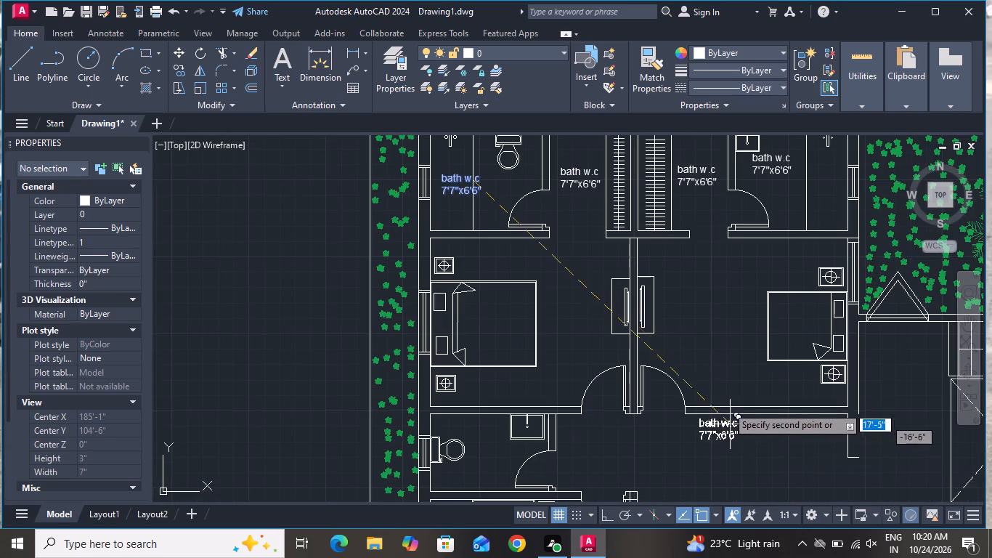
{"action": "left_click", "coordinate": [723, 320]}
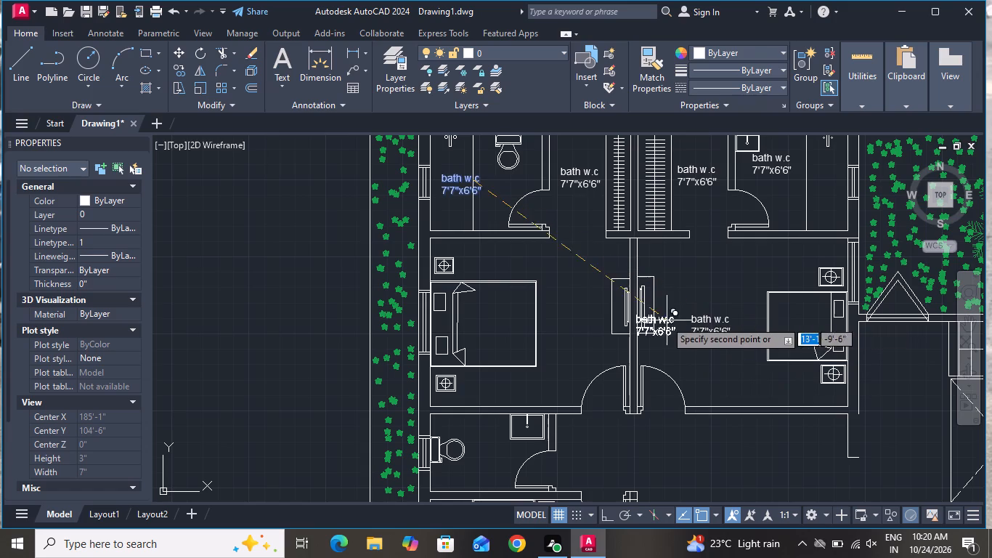
{"action": "left_click", "coordinate": [588, 310]}
Place copies of the label in the kitchen below the dining table, the lower-left bedroom and the bathroom above it.
{"action": "scroll", "coordinate": [588, 310], "scroll_direction": "down", "scroll_amount": 3}
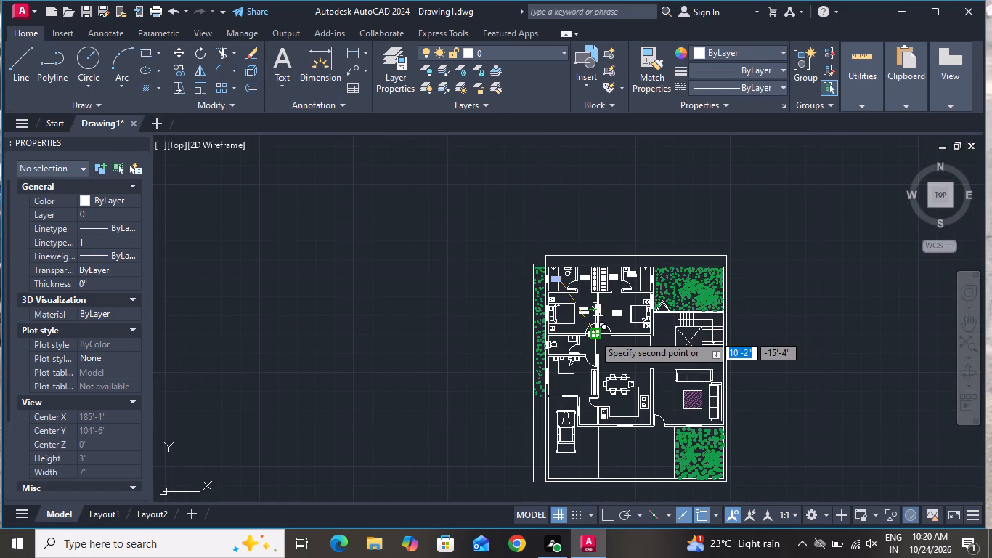
{"action": "scroll", "coordinate": [593, 338], "scroll_direction": "down", "scroll_amount": 1}
{"action": "scroll", "coordinate": [610, 381], "scroll_direction": "up", "scroll_amount": 2}
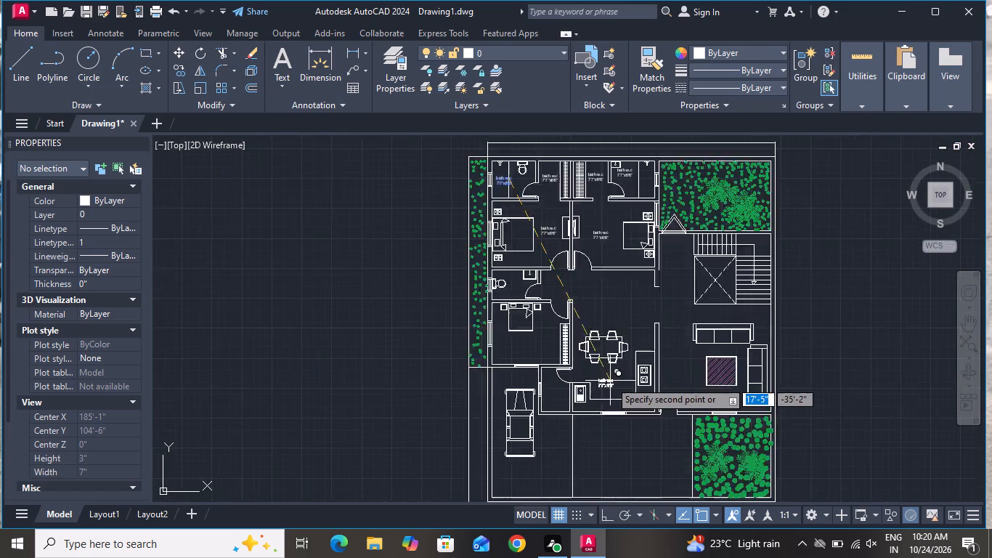
{"action": "scroll", "coordinate": [610, 381], "scroll_direction": "up", "scroll_amount": 1}
{"action": "left_click", "coordinate": [614, 366]}
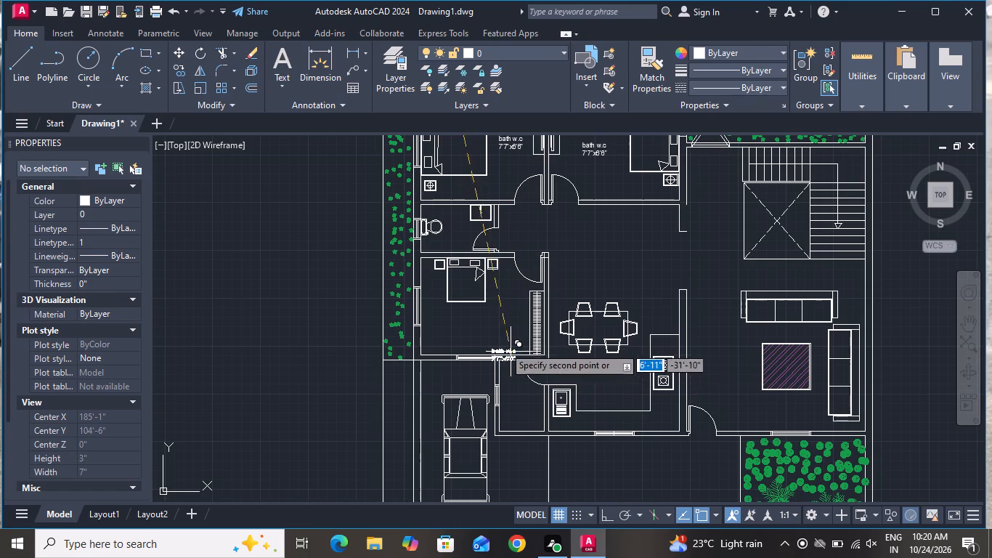
{"action": "left_click", "coordinate": [468, 322]}
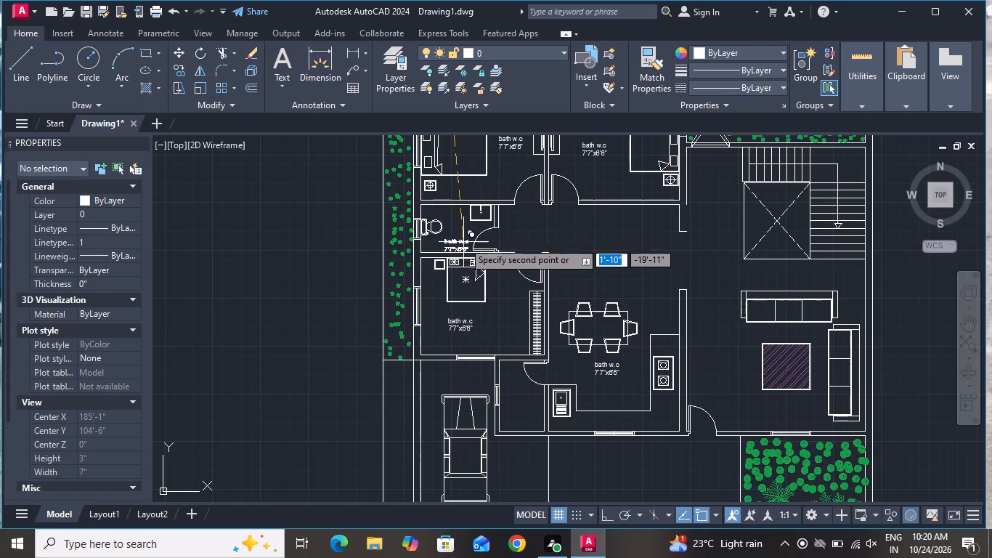
{"action": "left_click", "coordinate": [470, 226]}
Place copies of the label in the living room beside the hatched rug and in the upper-right garden, and finish copying.
{"action": "scroll", "coordinate": [534, 321], "scroll_direction": "down", "scroll_amount": 1}
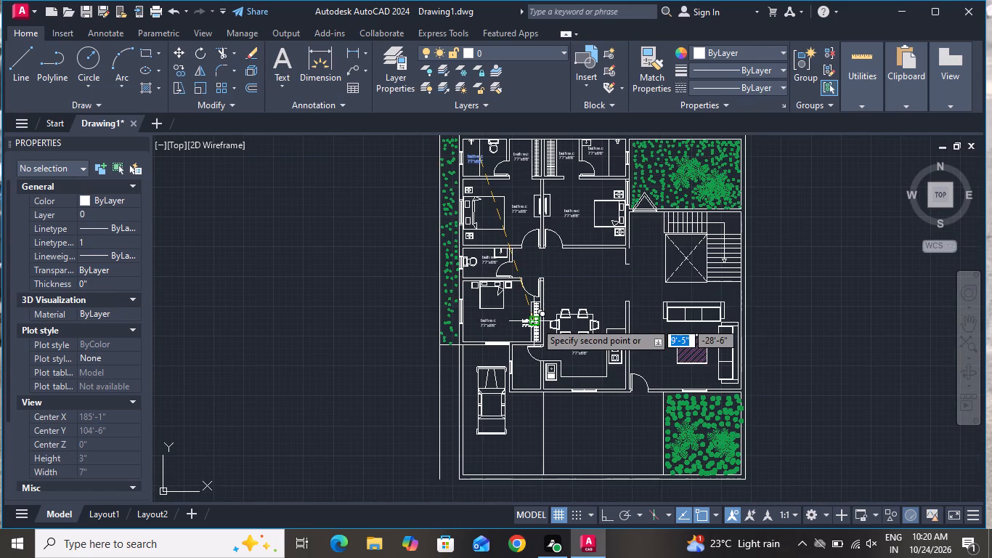
{"action": "scroll", "coordinate": [535, 322], "scroll_direction": "down", "scroll_amount": 1}
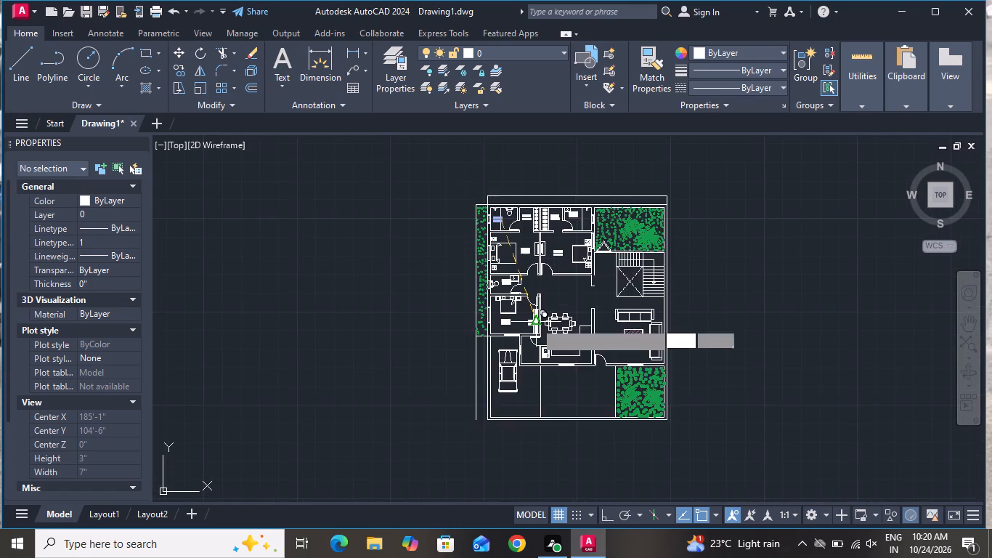
{"action": "scroll", "coordinate": [535, 322], "scroll_direction": "down", "scroll_amount": 1}
{"action": "scroll", "coordinate": [542, 282], "scroll_direction": "up", "scroll_amount": 3}
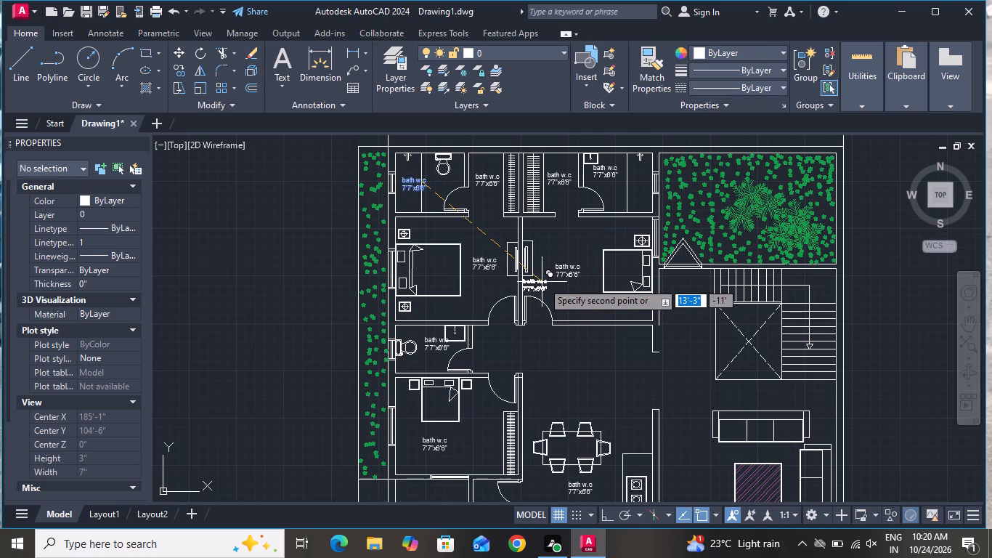
{"action": "scroll", "coordinate": [543, 280], "scroll_direction": "down", "scroll_amount": 1}
{"action": "scroll", "coordinate": [665, 403], "scroll_direction": "up", "scroll_amount": 2}
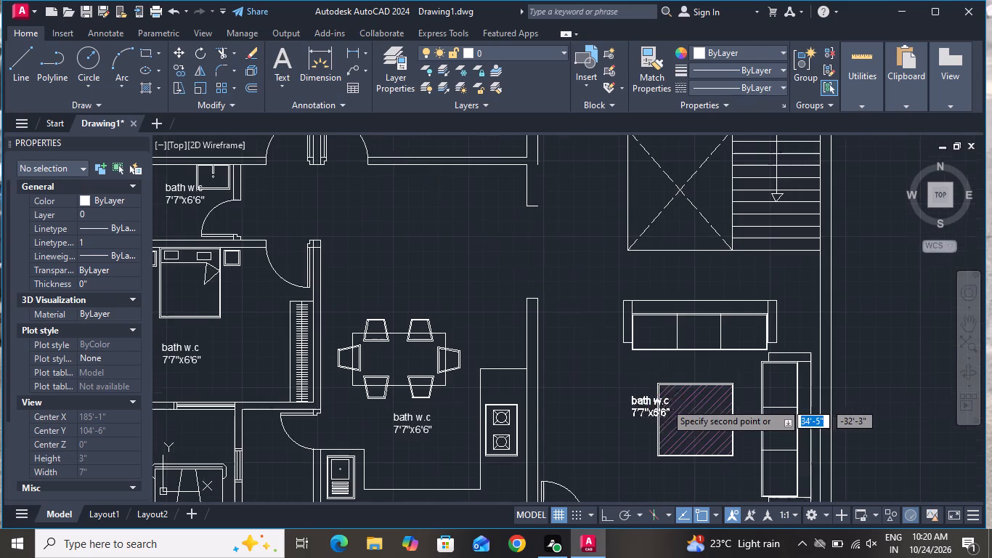
{"action": "left_click", "coordinate": [637, 429]}
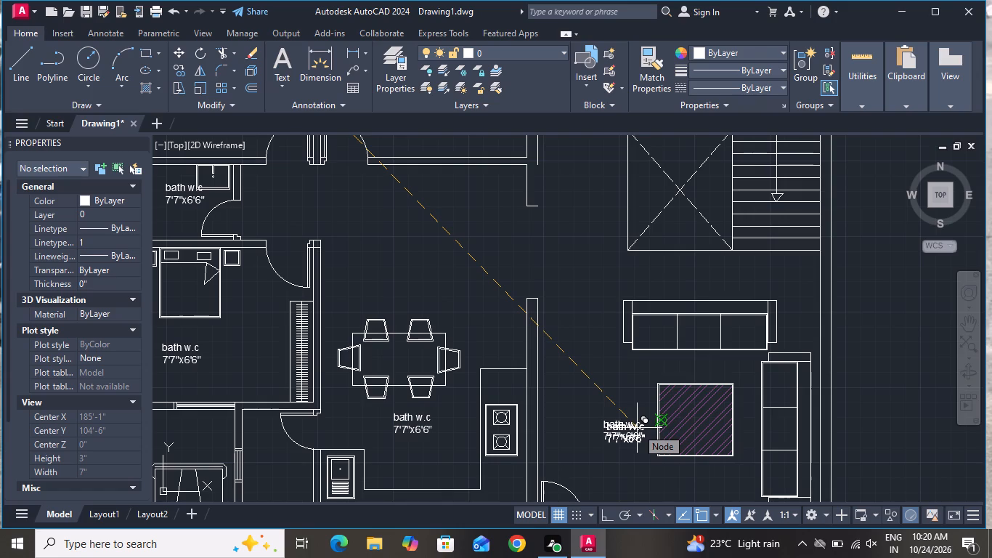
{"action": "scroll", "coordinate": [637, 428], "scroll_direction": "down", "scroll_amount": 2}
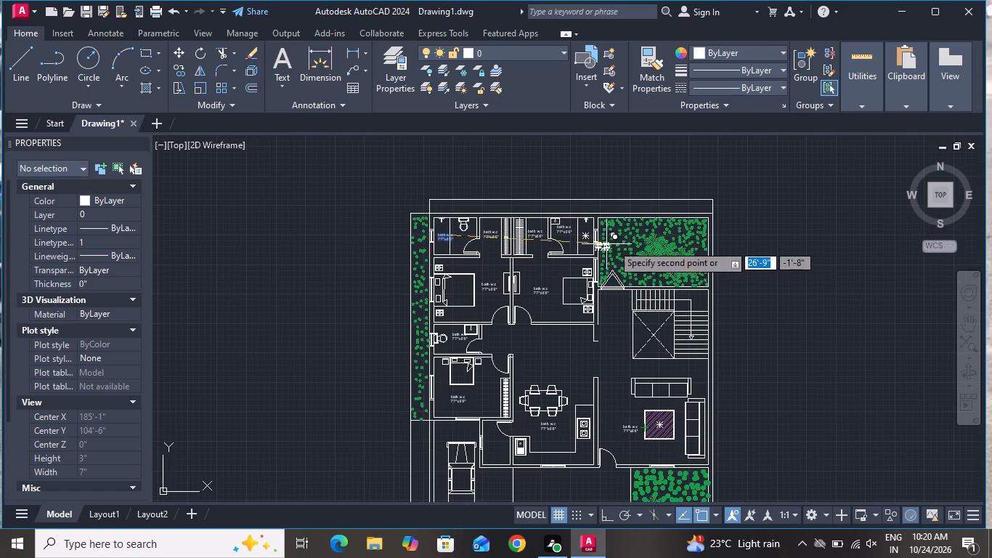
{"action": "scroll", "coordinate": [633, 247], "scroll_direction": "up", "scroll_amount": 4}
{"action": "left_click", "coordinate": [632, 247]}
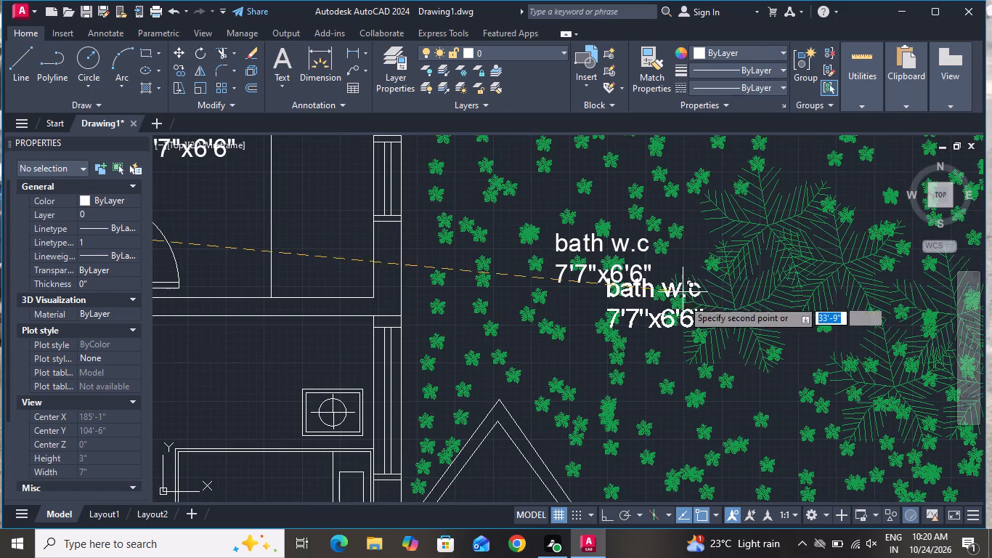
{"action": "right_click", "coordinate": [675, 344]}
{"action": "left_click", "coordinate": [725, 164]}
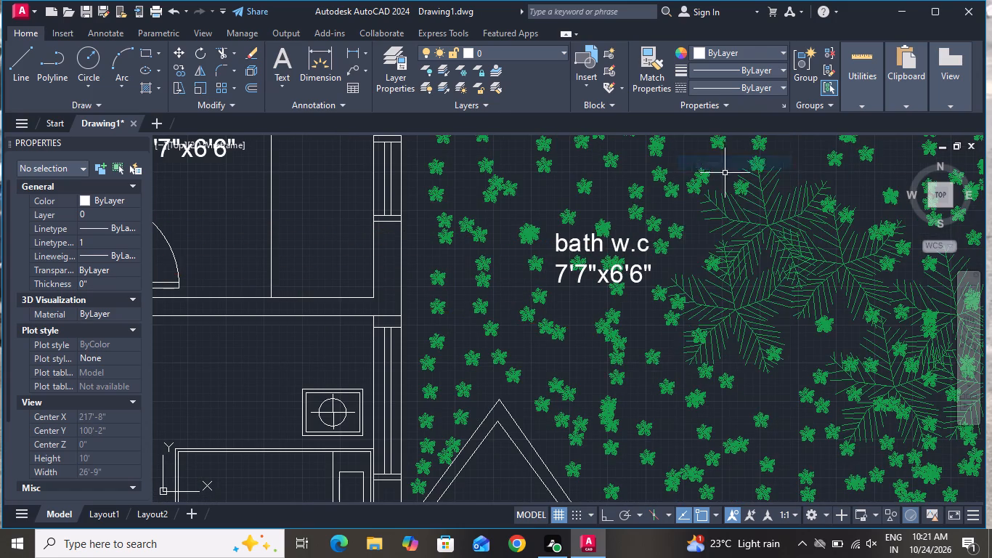
Replace the name line of the label in the left dressing area with "dress".
{"action": "scroll", "coordinate": [727, 382], "scroll_direction": "down", "scroll_amount": 3}
{"action": "scroll", "coordinate": [482, 345], "scroll_direction": "up", "scroll_amount": 3}
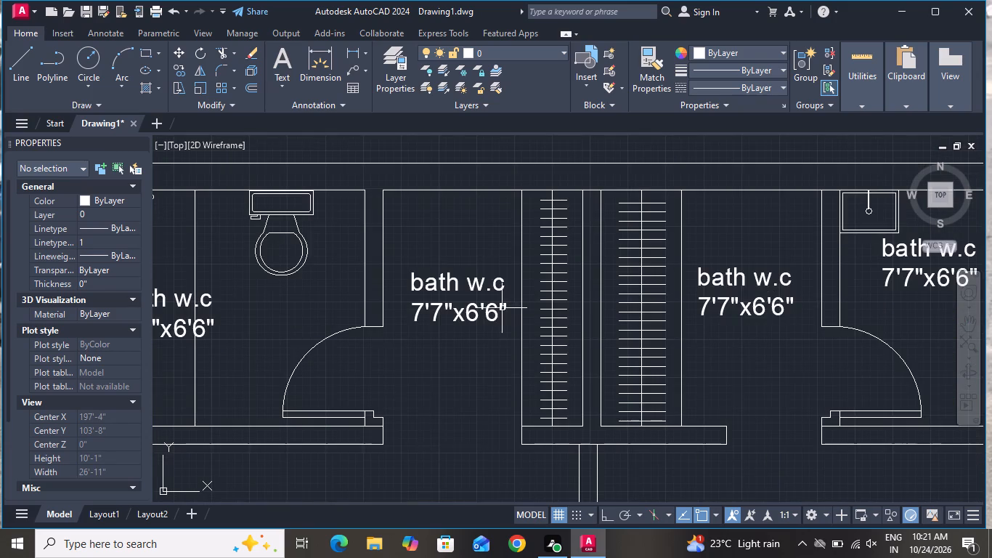
{"action": "scroll", "coordinate": [499, 286], "scroll_direction": "up", "scroll_amount": 2}
{"action": "double_click", "coordinate": [512, 289]}
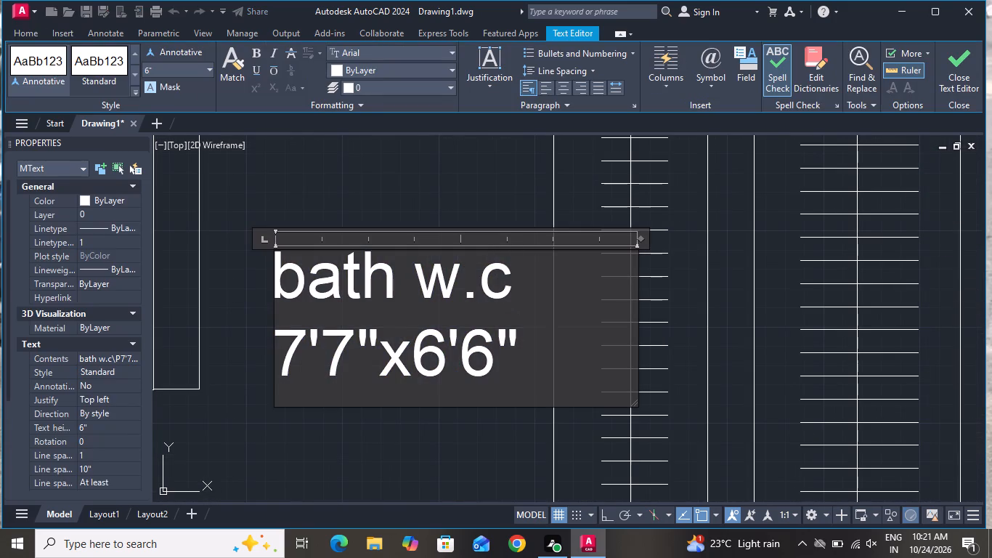
{"action": "key", "text": "BackSpace"}
{"action": "key", "text": "BackSpace"}
{"action": "key", "text": "BackSpace"}
{"action": "key", "text": "BackSpace"}
{"action": "key", "text": "BackSpace"}
{"action": "key", "text": "BackSpace"}
{"action": "key", "text": "BackSpace"}
{"action": "key", "text": "BackSpace"}
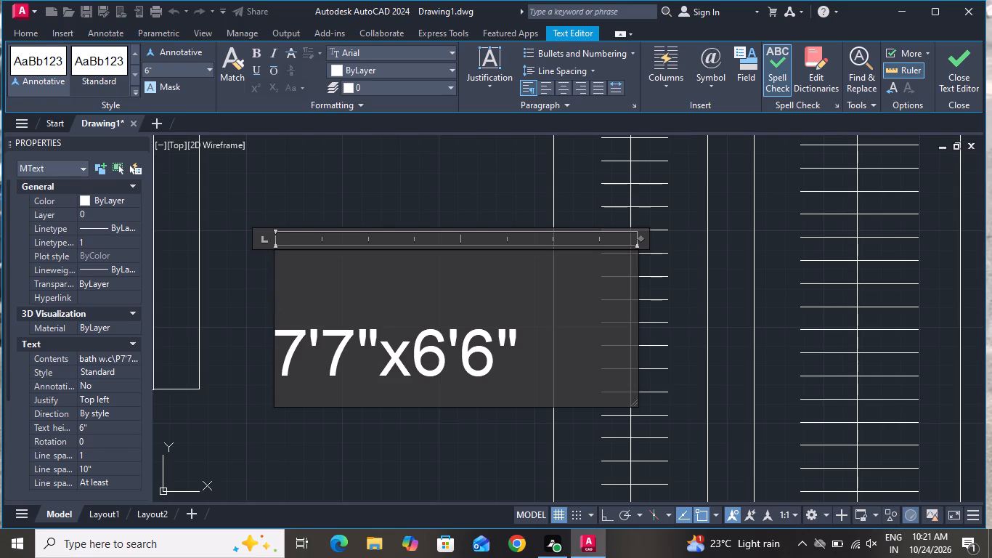
{"action": "type", "text": "dress"}
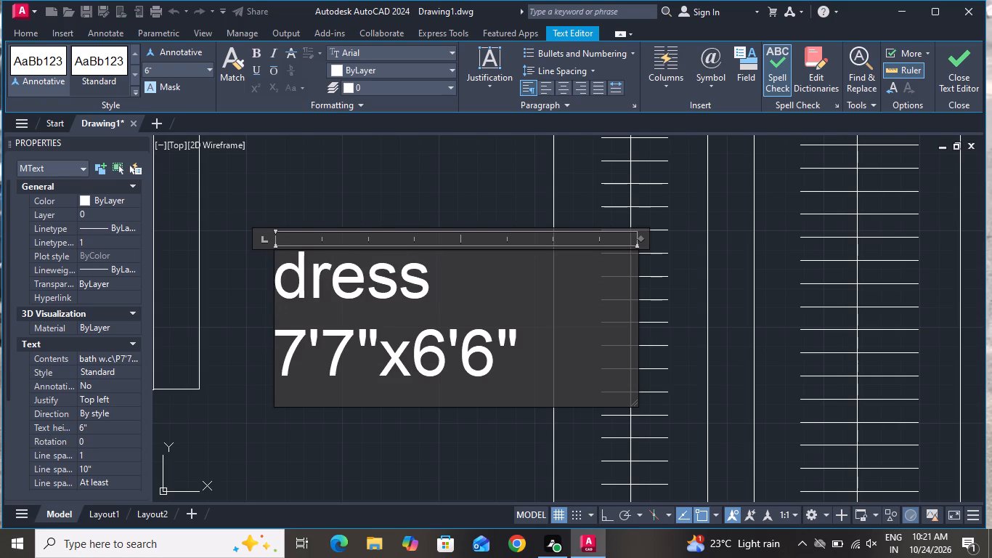
Replace the dimension line of the "dress" label in the left dressing area with 5'6"x6'6" and finish editing.
{"action": "key", "text": "Return"}
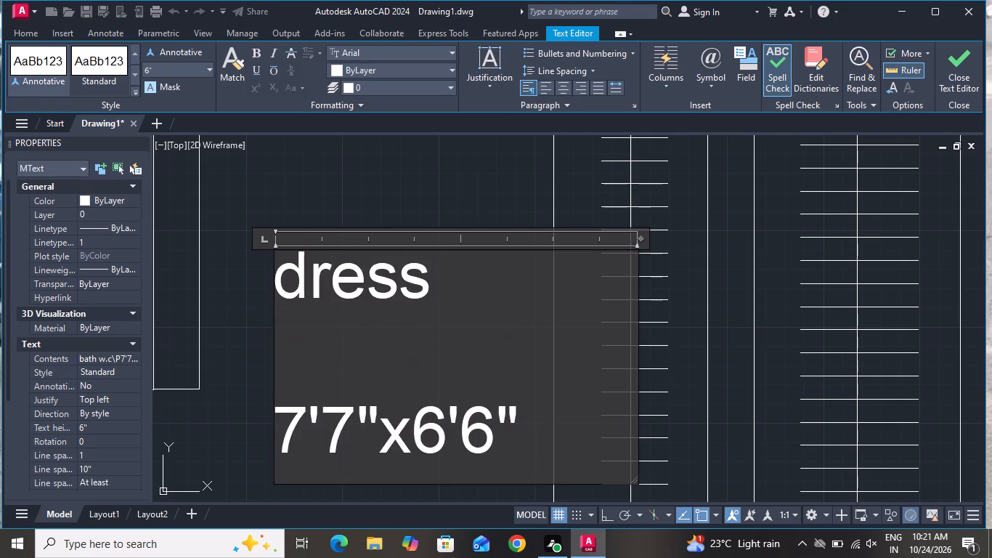
{"action": "left_click", "coordinate": [560, 418]}
{"action": "key", "text": "BackSpace"}
{"action": "key", "text": "BackSpace"}
{"action": "key", "text": "BackSpace"}
{"action": "key", "text": "BackSpace"}
{"action": "key", "text": "BackSpace"}
{"action": "key", "text": "BackSpace"}
{"action": "key", "text": "BackSpace"}
{"action": "key", "text": "BackSpace"}
{"action": "key", "text": "BackSpace"}
{"action": "key", "text": "BackSpace"}
{"action": "key", "text": "BackSpace"}
{"action": "key", "text": "BackSpace"}
{"action": "key", "text": "BackSpace"}
{"action": "key", "text": "BackSpace"}
{"action": "key", "text": "BackSpace"}
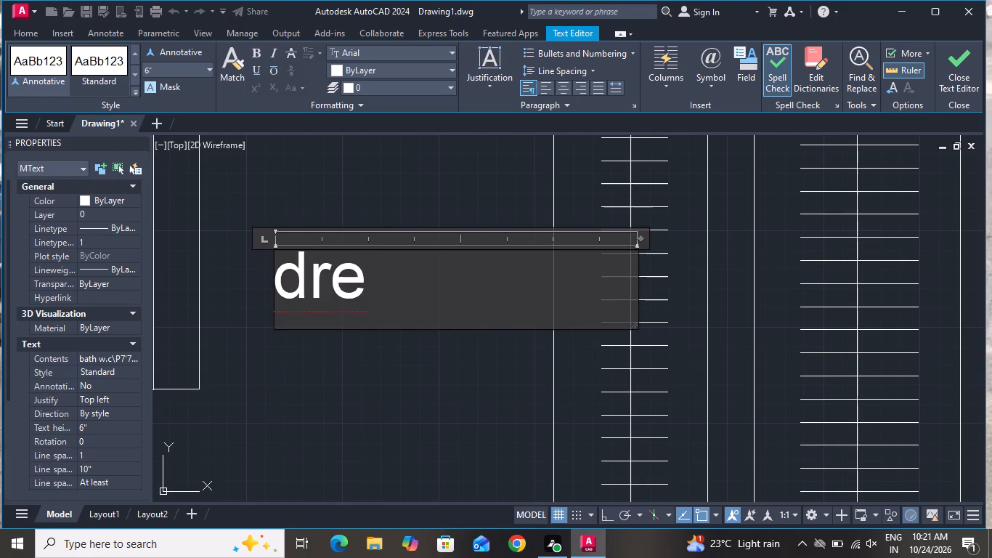
{"action": "type", "text": "ss"}
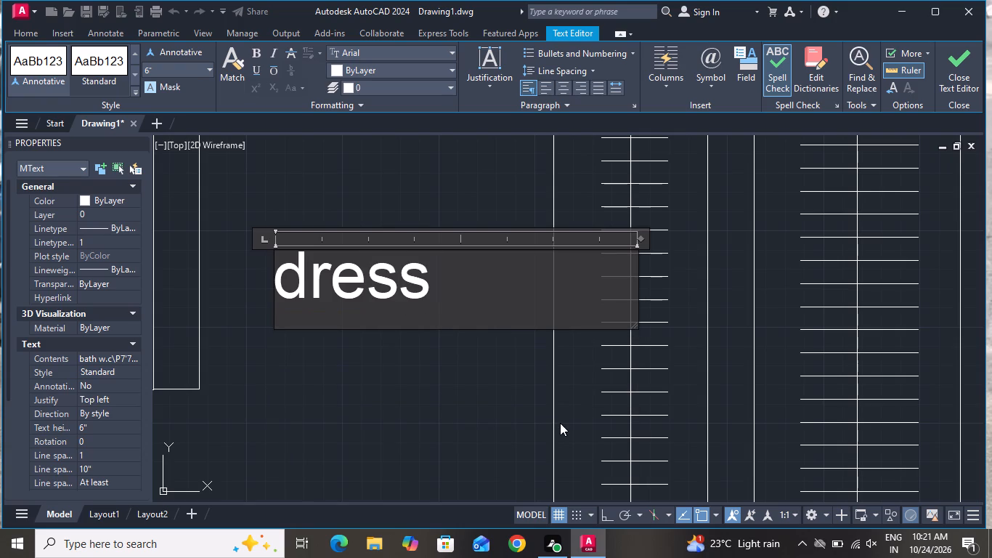
{"action": "key", "text": "space"}
{"action": "key", "text": "Return"}
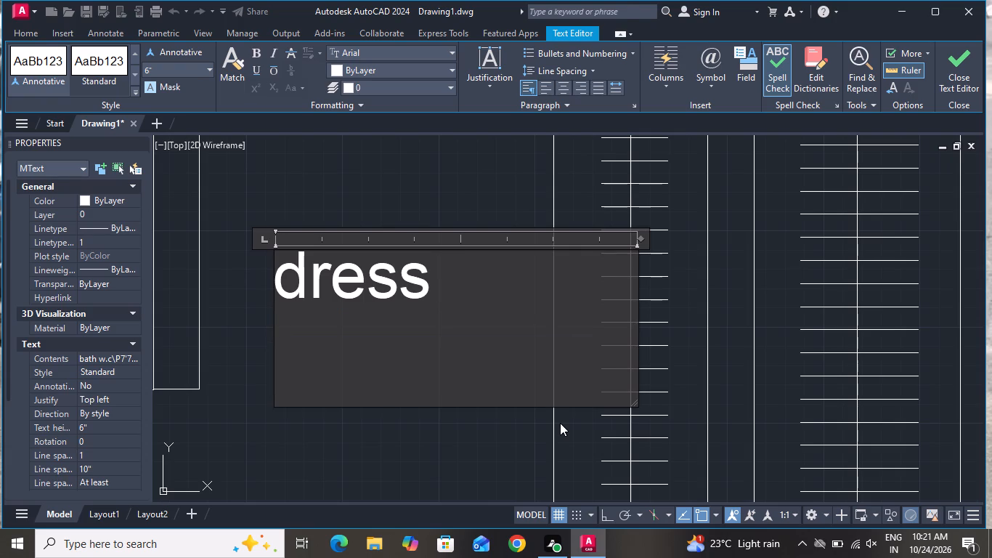
{"action": "type", "text": "5'"}
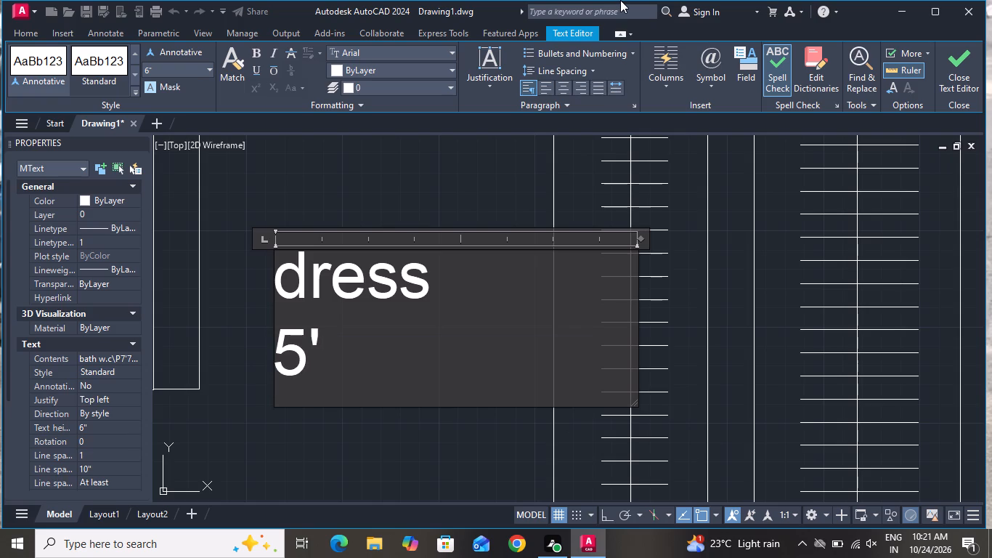
{"action": "key", "text": "6"}
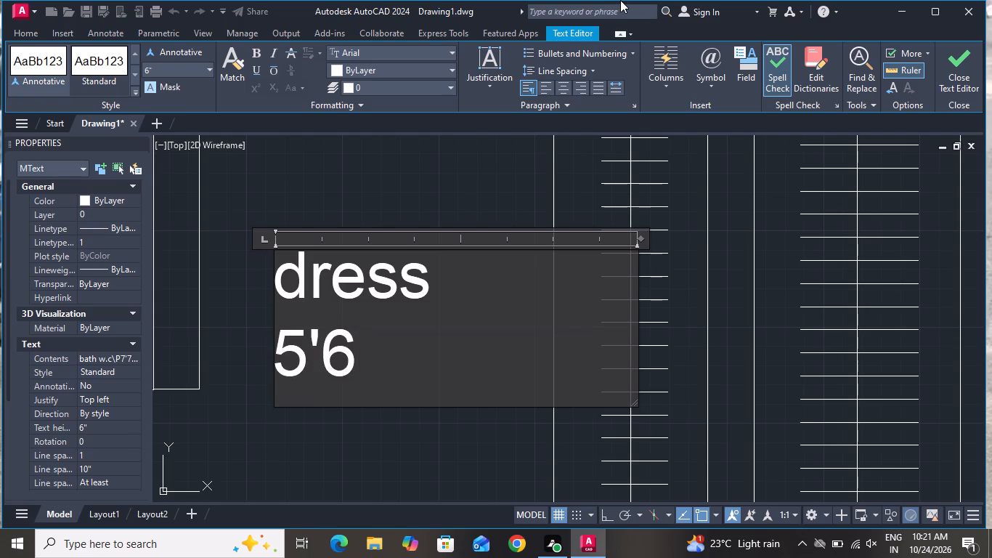
{"action": "key", "text": "shift+quotedbl"}
{"action": "key", "text": "x"}
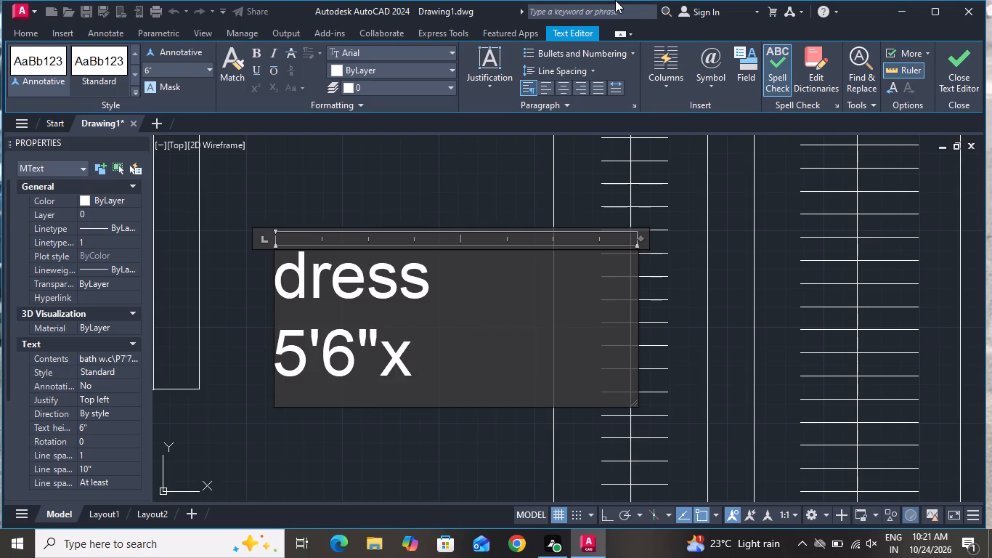
{"action": "key", "text": "6"}
{"action": "key", "text": "apostrophe"}
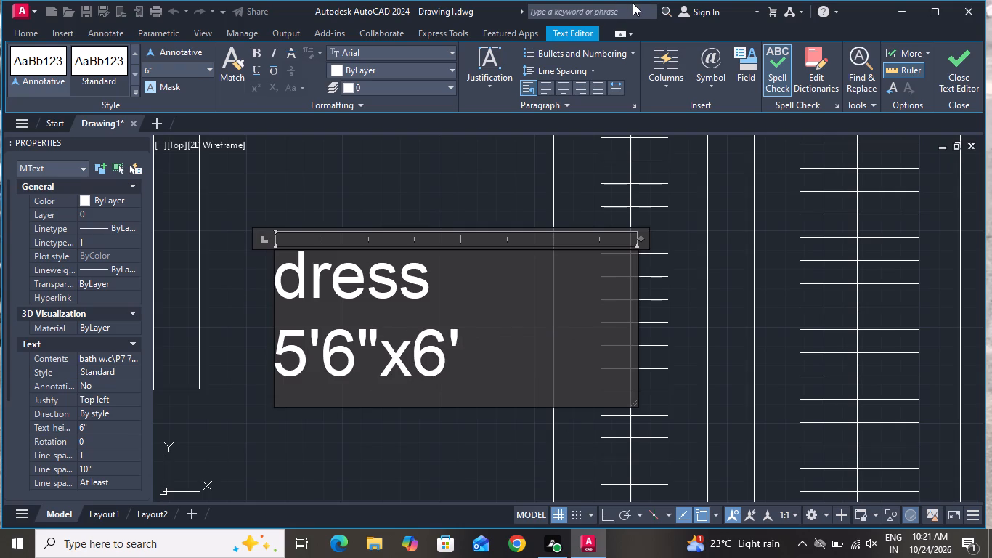
{"action": "key", "text": "6"}
{"action": "key", "text": "shift+quotedbl"}
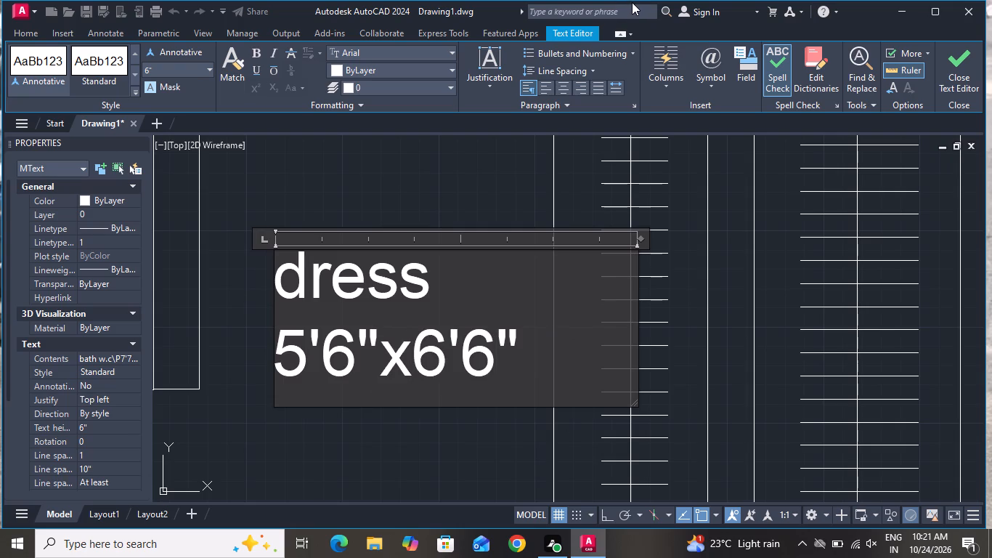
{"action": "key", "text": "Return"}
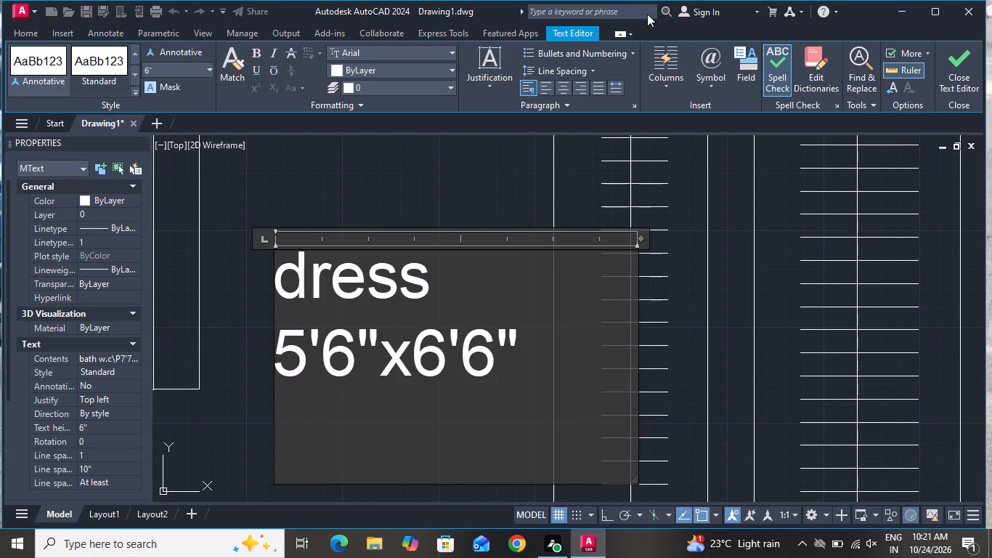
{"action": "left_click", "coordinate": [500, 189]}
{"action": "scroll", "coordinate": [491, 207], "scroll_direction": "down", "scroll_amount": 2}
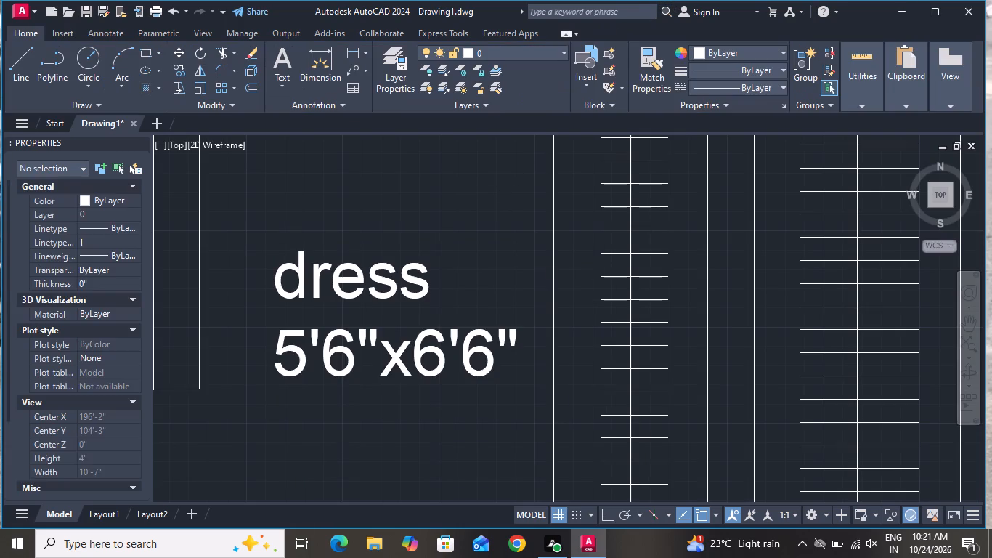
Close the Properties palette.
{"action": "left_click", "coordinate": [144, 141]}
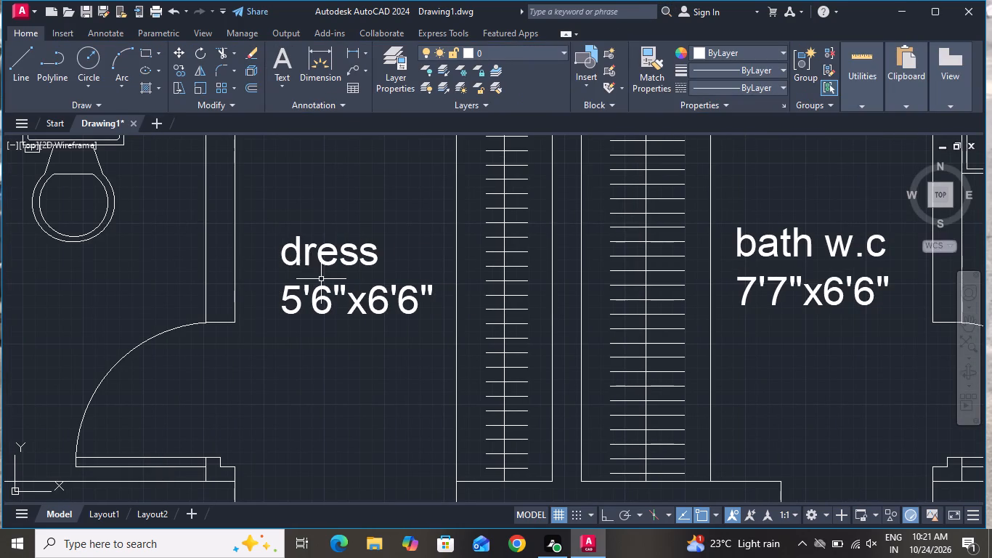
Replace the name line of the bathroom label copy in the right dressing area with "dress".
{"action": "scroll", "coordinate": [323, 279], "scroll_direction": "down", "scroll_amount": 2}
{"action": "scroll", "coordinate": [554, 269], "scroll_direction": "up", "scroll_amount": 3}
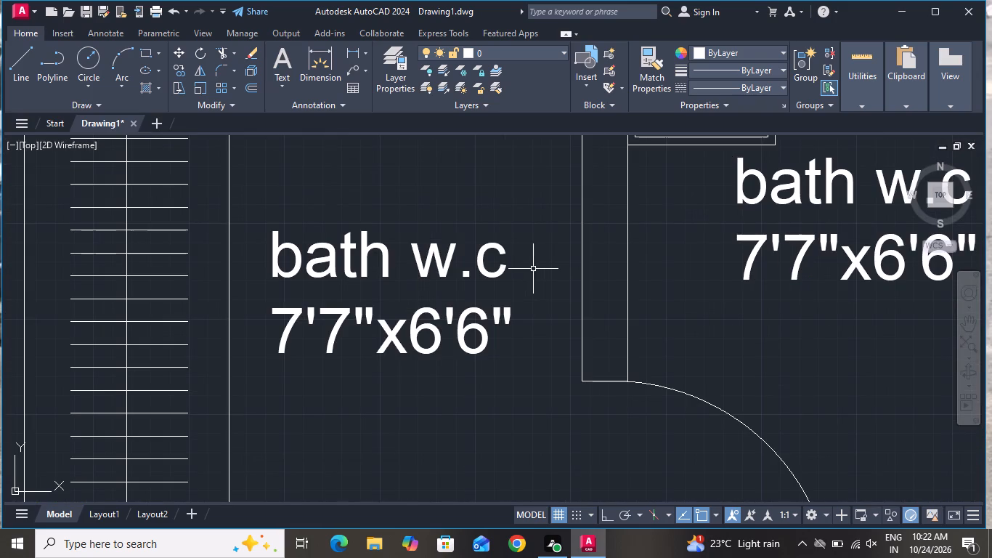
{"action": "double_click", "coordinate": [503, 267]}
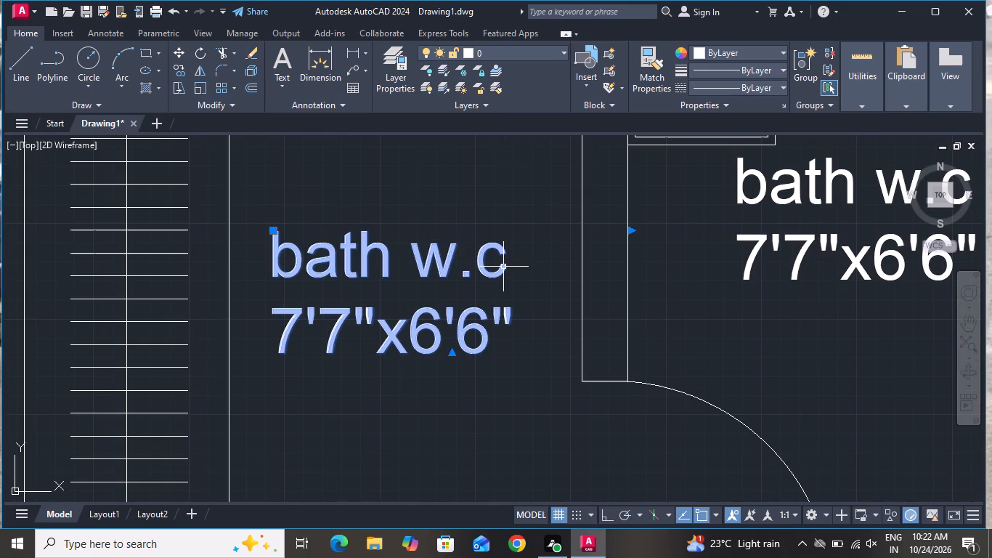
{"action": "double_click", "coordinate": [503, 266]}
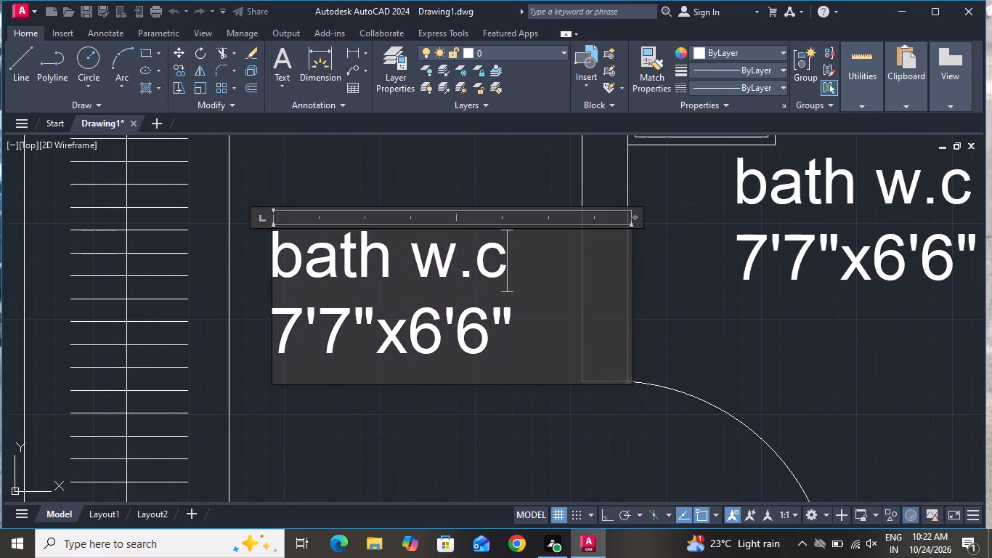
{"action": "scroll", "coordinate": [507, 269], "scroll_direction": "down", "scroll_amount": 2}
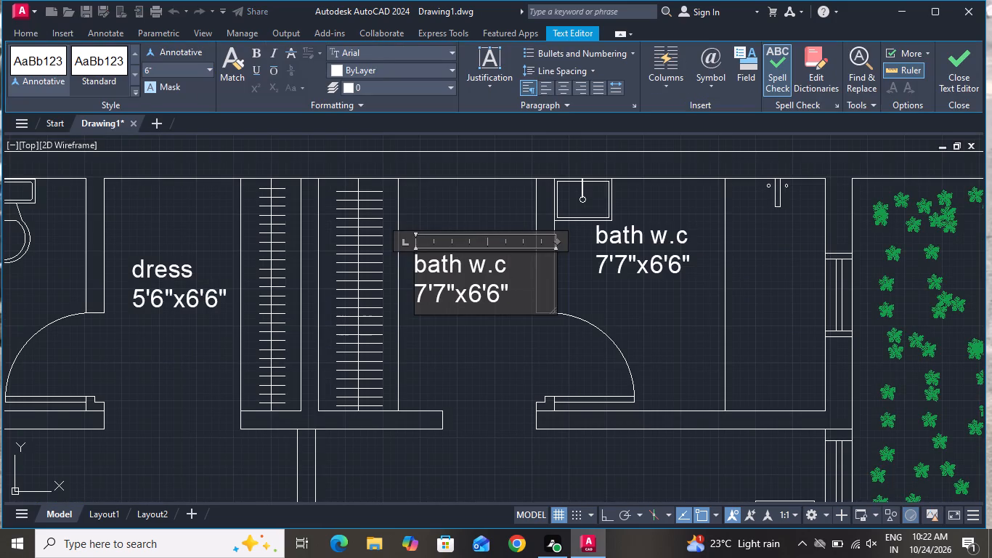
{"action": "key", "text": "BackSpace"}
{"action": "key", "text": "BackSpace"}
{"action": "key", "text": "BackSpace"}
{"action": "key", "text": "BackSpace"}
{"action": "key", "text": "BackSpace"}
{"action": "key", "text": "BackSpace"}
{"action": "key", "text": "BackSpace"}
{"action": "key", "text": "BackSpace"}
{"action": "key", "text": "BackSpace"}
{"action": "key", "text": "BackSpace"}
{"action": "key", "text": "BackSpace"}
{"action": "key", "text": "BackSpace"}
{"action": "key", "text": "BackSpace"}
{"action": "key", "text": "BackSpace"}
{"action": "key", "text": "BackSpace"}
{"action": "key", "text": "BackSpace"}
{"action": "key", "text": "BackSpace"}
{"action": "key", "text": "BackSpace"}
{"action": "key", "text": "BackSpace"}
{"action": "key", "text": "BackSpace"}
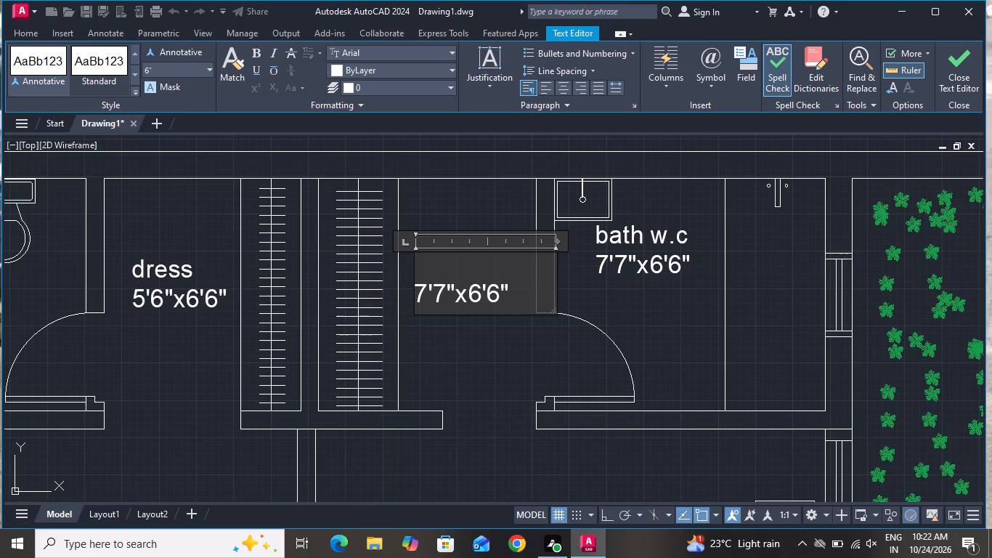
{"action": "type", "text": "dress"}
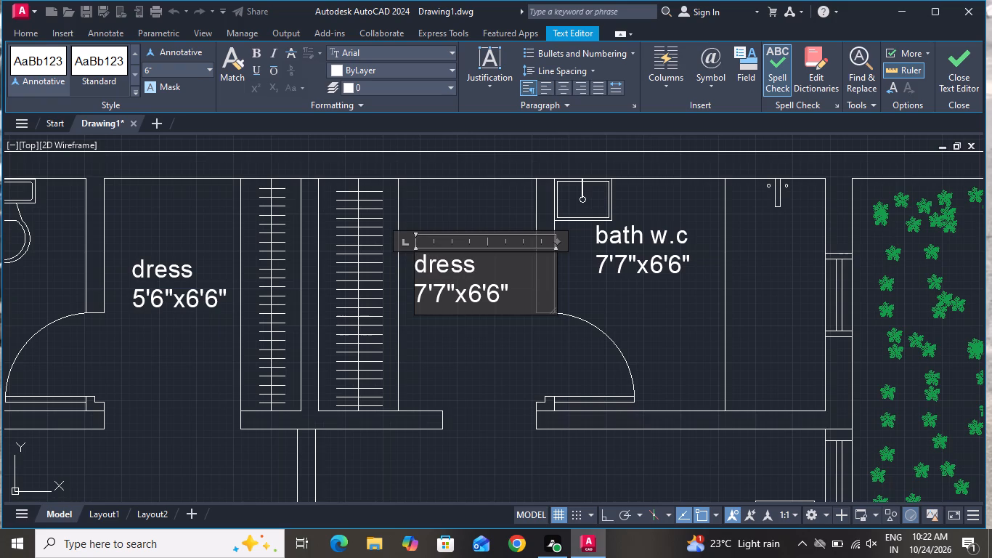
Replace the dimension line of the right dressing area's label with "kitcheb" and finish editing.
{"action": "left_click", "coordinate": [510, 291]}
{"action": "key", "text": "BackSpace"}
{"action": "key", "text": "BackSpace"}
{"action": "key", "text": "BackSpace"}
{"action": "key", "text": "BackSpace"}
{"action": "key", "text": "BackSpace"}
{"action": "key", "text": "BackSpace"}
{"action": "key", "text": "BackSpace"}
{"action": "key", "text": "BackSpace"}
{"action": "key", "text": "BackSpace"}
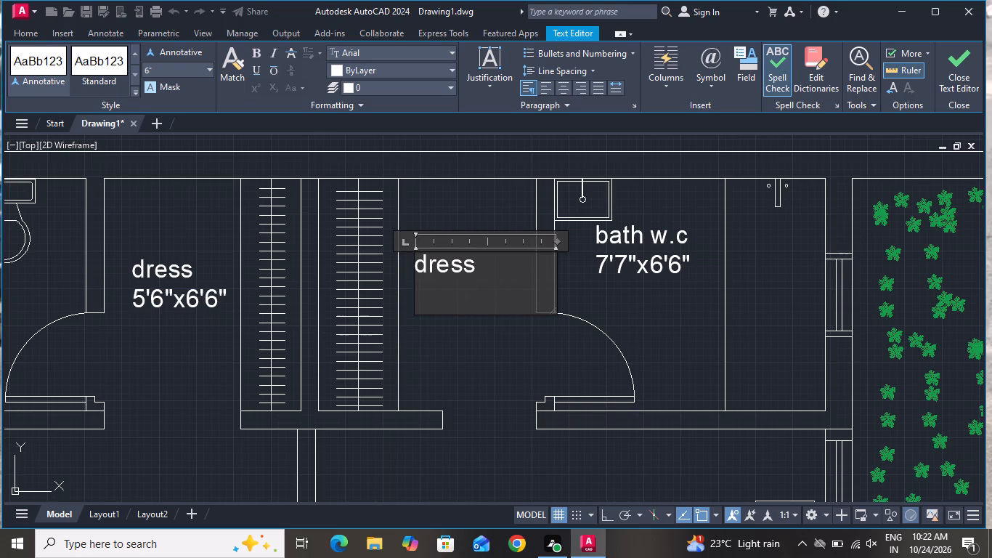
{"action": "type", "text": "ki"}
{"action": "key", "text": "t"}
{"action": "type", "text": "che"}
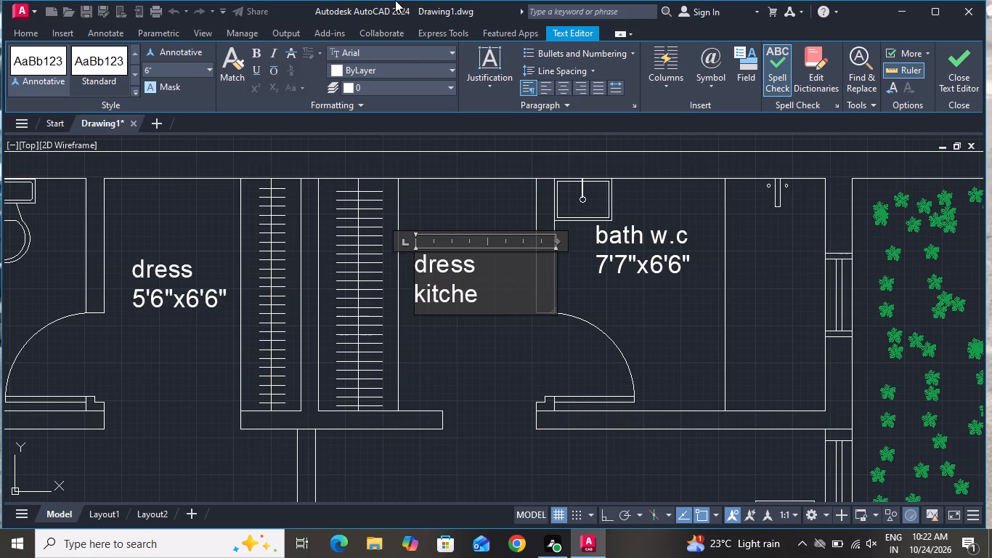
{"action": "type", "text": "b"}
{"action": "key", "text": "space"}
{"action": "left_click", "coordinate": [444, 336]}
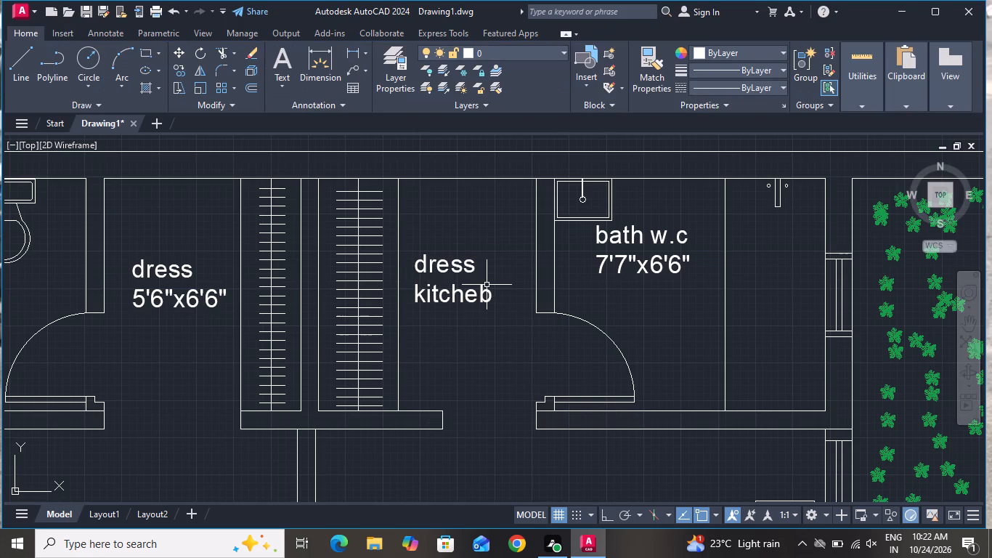
Reopen the right dressing area's label and replace its entire text with "master bedroom".
{"action": "double_click", "coordinate": [491, 293]}
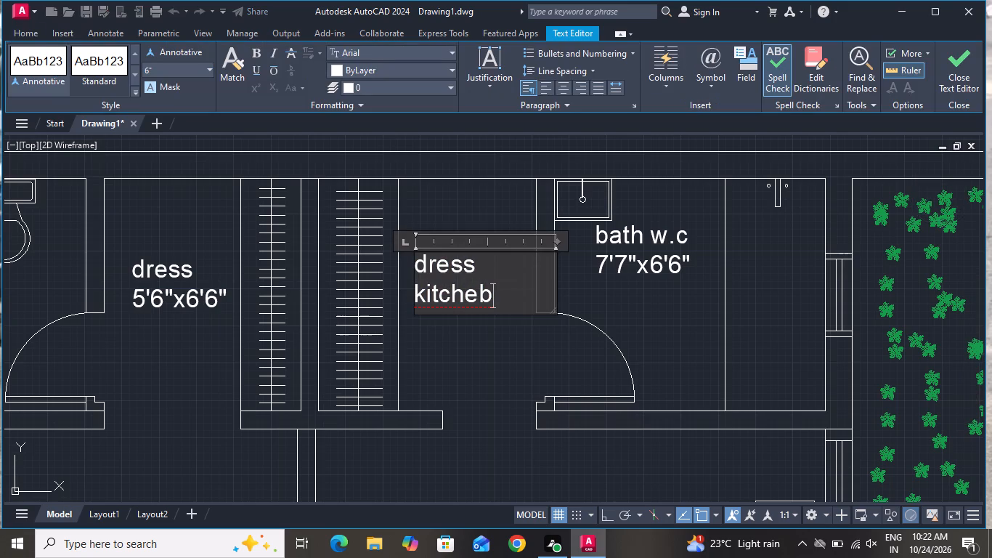
{"action": "key", "text": "BackSpace"}
{"action": "key", "text": "BackSpace"}
{"action": "key", "text": "BackSpace"}
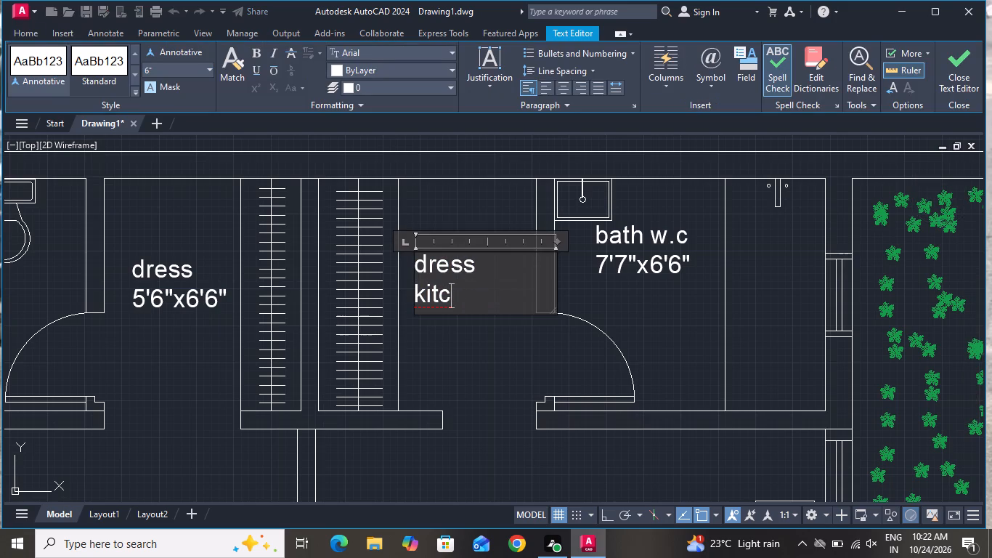
{"action": "key", "text": "BackSpace"}
{"action": "key", "text": "BackSpace"}
{"action": "key", "text": "BackSpace"}
{"action": "key", "text": "BackSpace"}
{"action": "key", "text": "BackSpace"}
{"action": "key", "text": "BackSpace"}
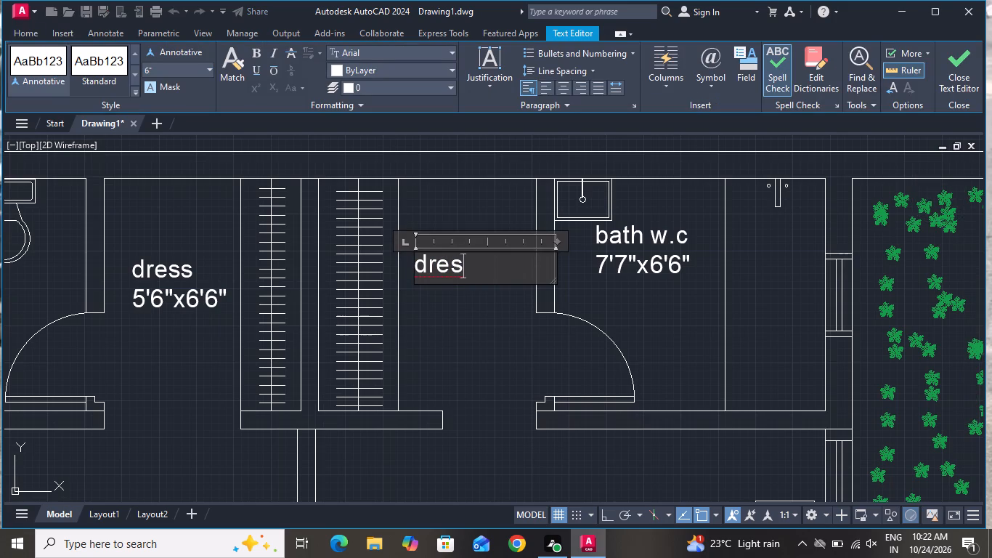
{"action": "key", "text": "BackSpace"}
{"action": "key", "text": "BackSpace"}
{"action": "key", "text": "BackSpace"}
{"action": "key", "text": "BackSpace"}
{"action": "key", "text": "BackSpace"}
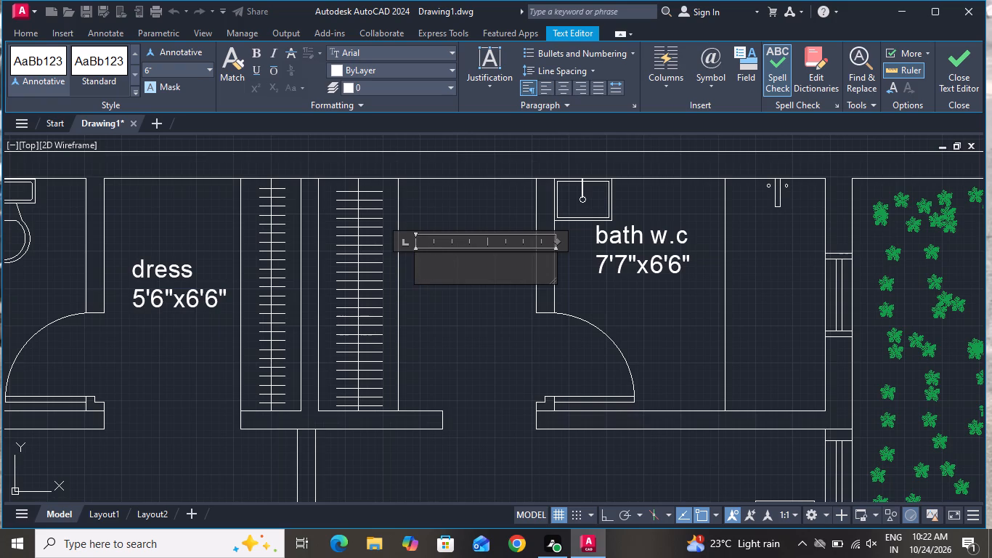
{"action": "type", "text": "master vbedr"}
{"action": "type", "text": "pp"}
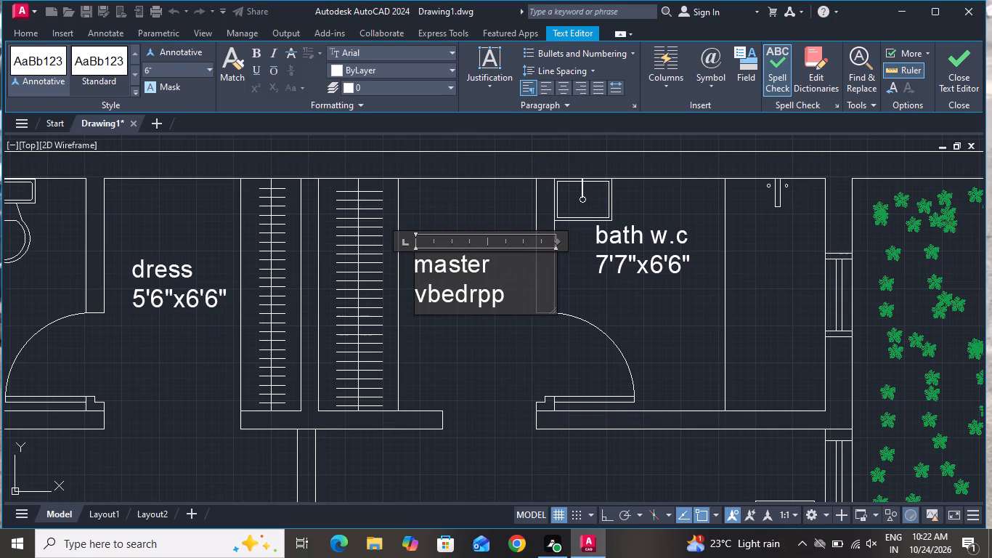
{"action": "key", "text": "BackSpace"}
{"action": "key", "text": "BackSpace"}
{"action": "key", "text": "BackSpace"}
{"action": "key", "text": "BackSpace"}
{"action": "key", "text": "BackSpace"}
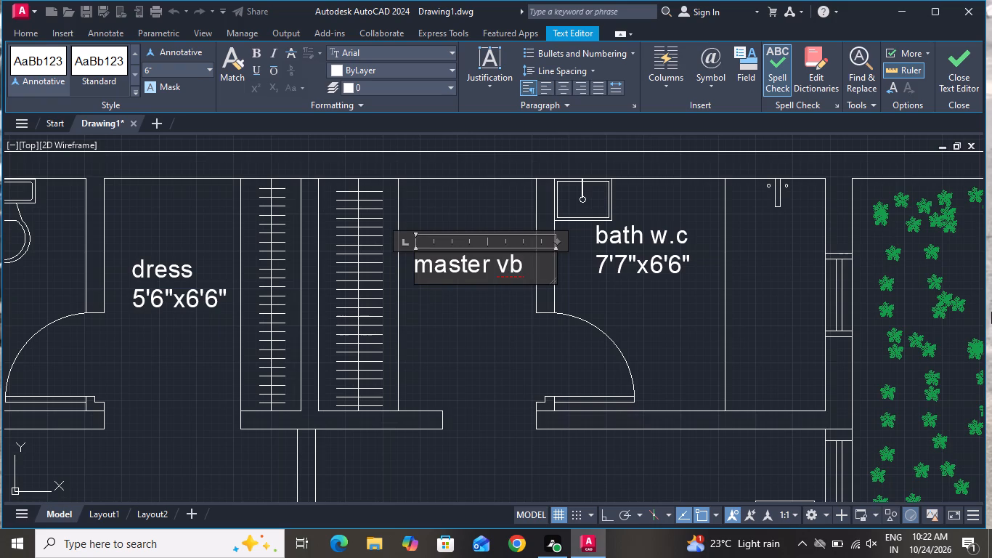
{"action": "key", "text": "BackSpace"}
{"action": "key", "text": "BackSpace"}
{"action": "type", "text": "bedr"}
{"action": "type", "text": "oom"}
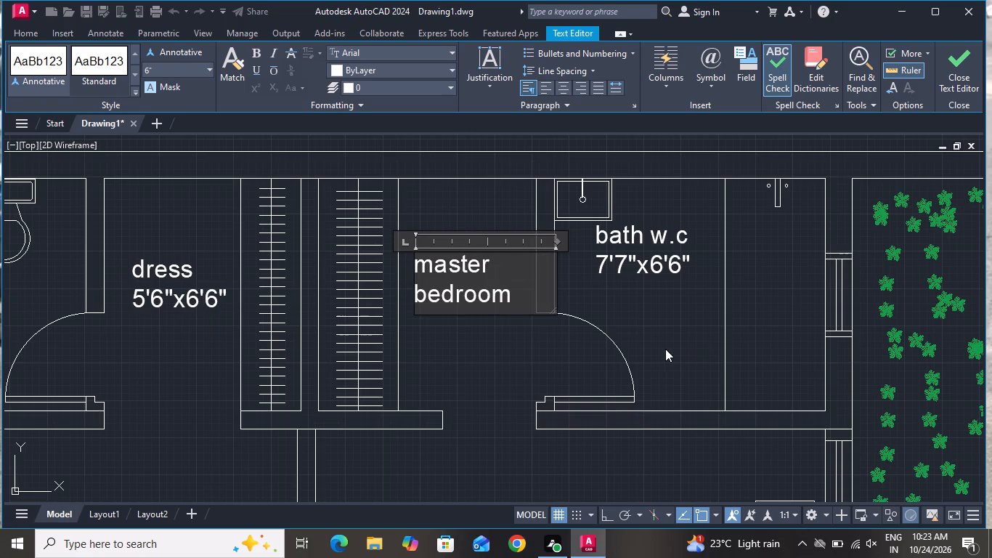
Add the line 14'1" beneath "master bedroom" in the right dressing area's label and finish editing.
{"action": "key", "text": "Return"}
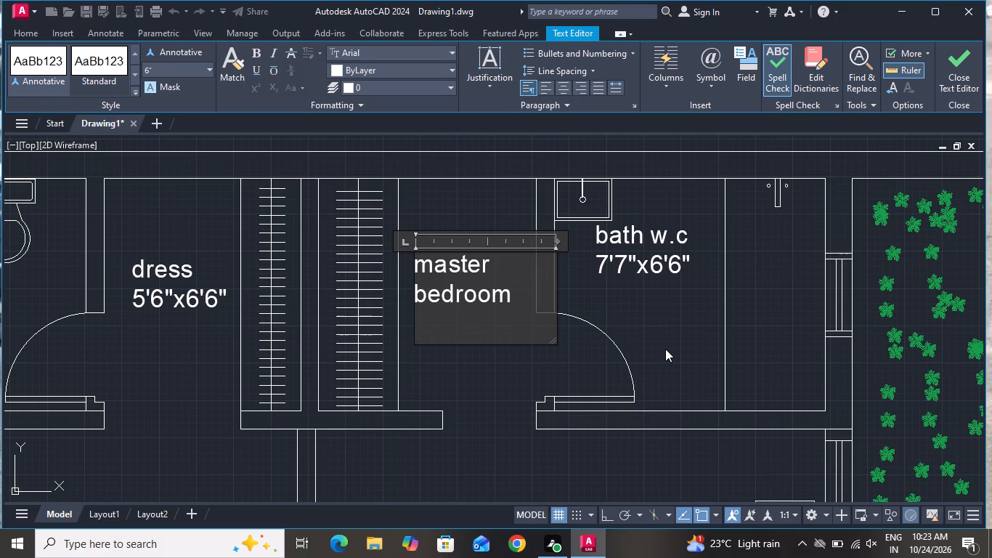
{"action": "type", "text": "14"}
{"action": "key", "text": "apostrophe"}
{"action": "key", "text": "1"}
{"action": "key", "text": "shift+quotedbl"}
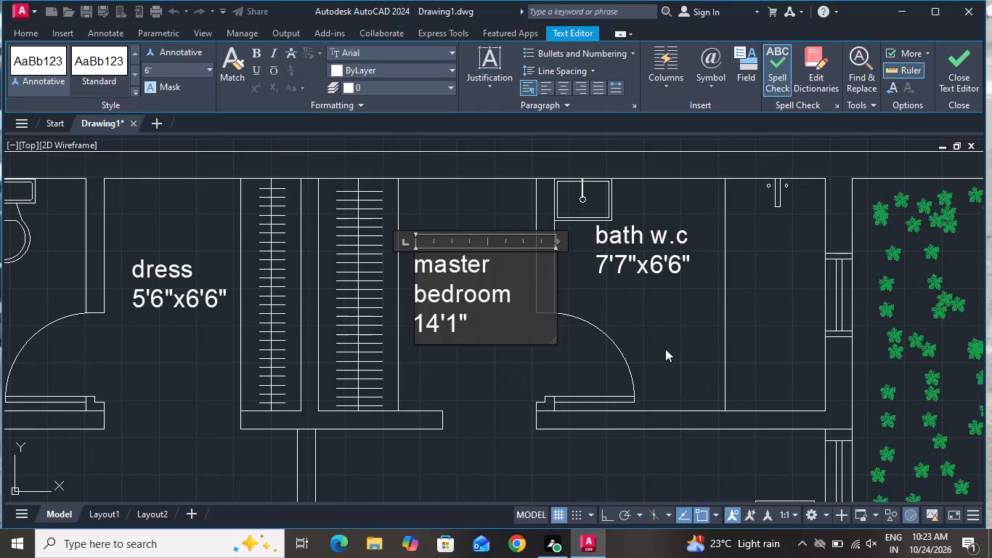
{"action": "left_click", "coordinate": [490, 363]}
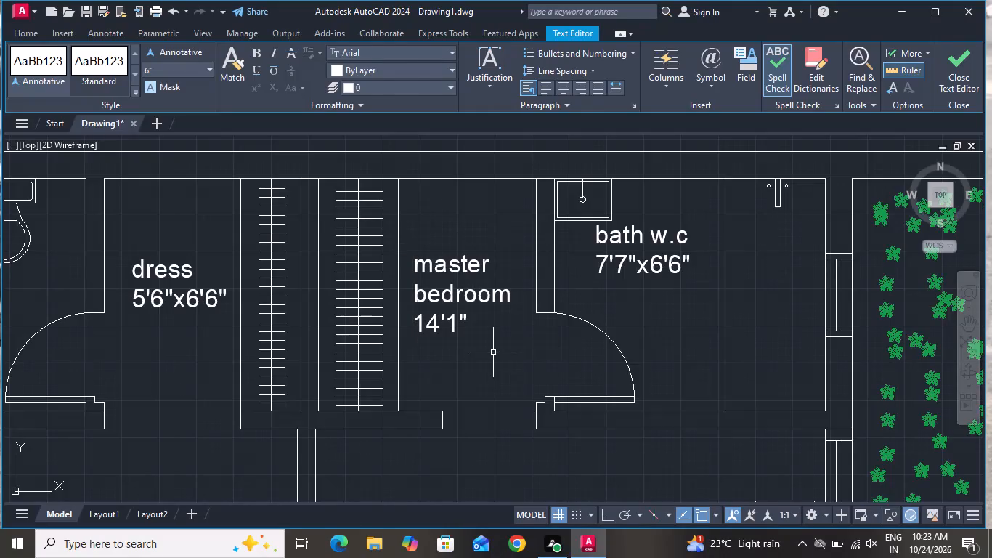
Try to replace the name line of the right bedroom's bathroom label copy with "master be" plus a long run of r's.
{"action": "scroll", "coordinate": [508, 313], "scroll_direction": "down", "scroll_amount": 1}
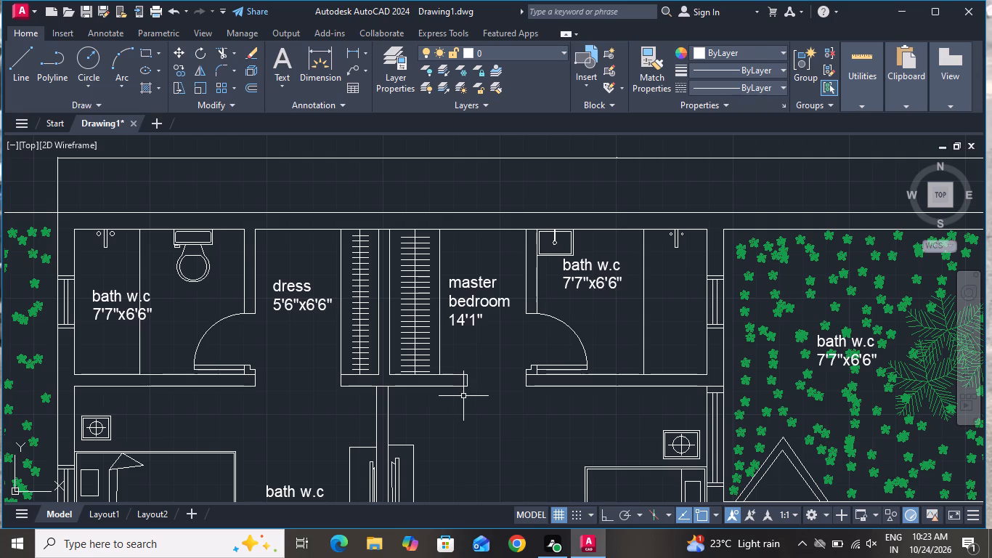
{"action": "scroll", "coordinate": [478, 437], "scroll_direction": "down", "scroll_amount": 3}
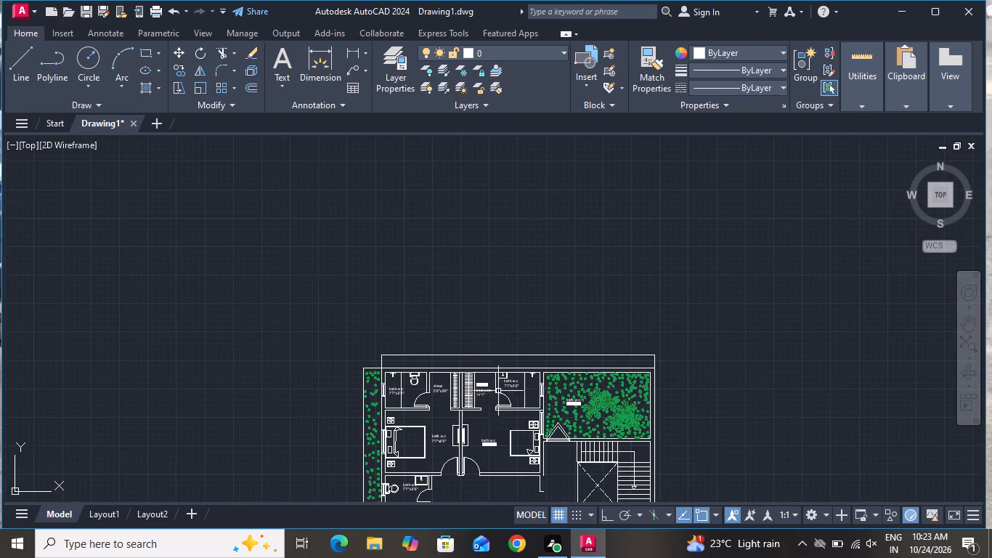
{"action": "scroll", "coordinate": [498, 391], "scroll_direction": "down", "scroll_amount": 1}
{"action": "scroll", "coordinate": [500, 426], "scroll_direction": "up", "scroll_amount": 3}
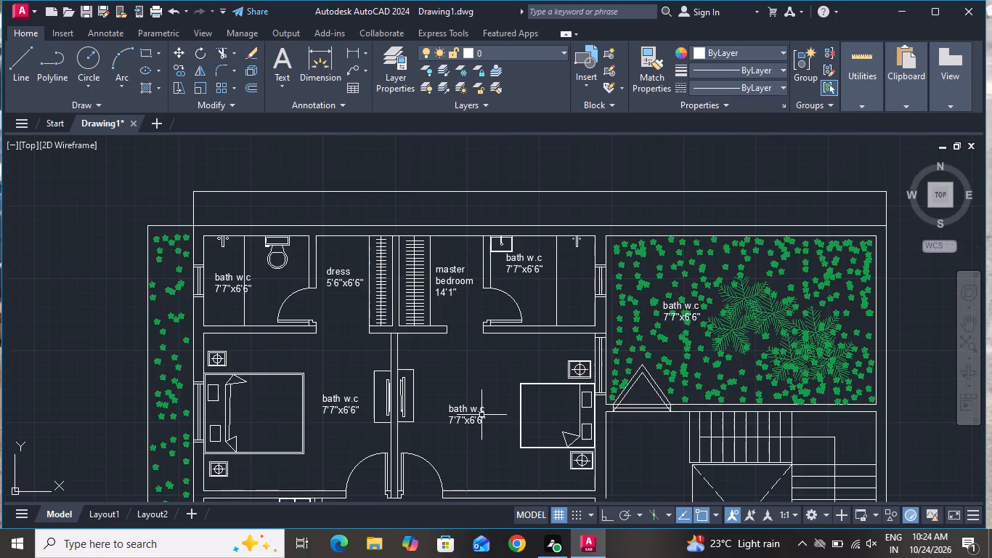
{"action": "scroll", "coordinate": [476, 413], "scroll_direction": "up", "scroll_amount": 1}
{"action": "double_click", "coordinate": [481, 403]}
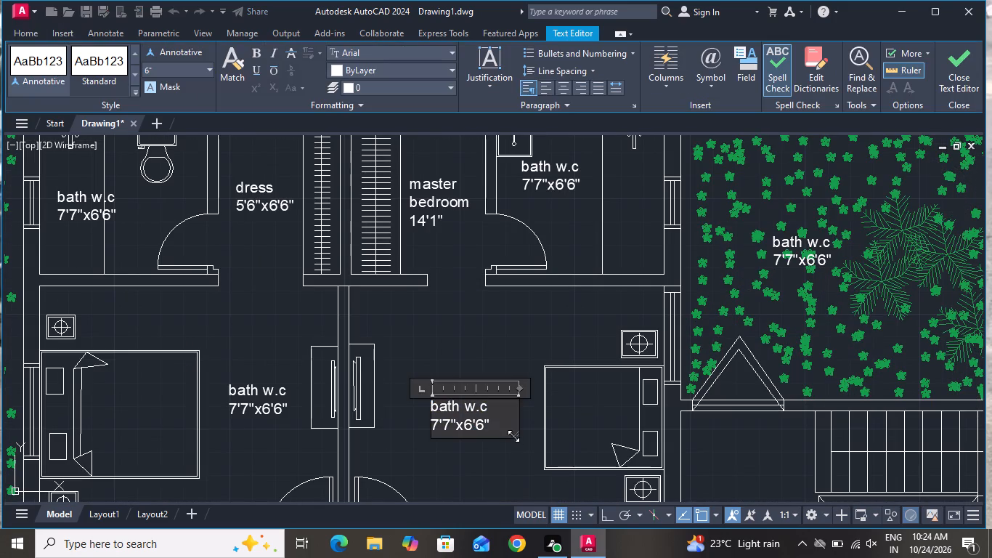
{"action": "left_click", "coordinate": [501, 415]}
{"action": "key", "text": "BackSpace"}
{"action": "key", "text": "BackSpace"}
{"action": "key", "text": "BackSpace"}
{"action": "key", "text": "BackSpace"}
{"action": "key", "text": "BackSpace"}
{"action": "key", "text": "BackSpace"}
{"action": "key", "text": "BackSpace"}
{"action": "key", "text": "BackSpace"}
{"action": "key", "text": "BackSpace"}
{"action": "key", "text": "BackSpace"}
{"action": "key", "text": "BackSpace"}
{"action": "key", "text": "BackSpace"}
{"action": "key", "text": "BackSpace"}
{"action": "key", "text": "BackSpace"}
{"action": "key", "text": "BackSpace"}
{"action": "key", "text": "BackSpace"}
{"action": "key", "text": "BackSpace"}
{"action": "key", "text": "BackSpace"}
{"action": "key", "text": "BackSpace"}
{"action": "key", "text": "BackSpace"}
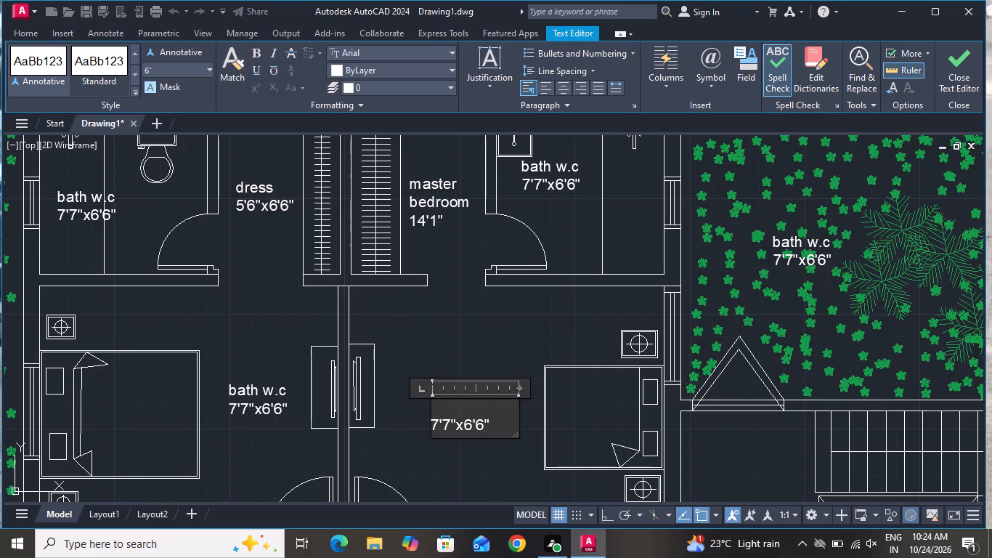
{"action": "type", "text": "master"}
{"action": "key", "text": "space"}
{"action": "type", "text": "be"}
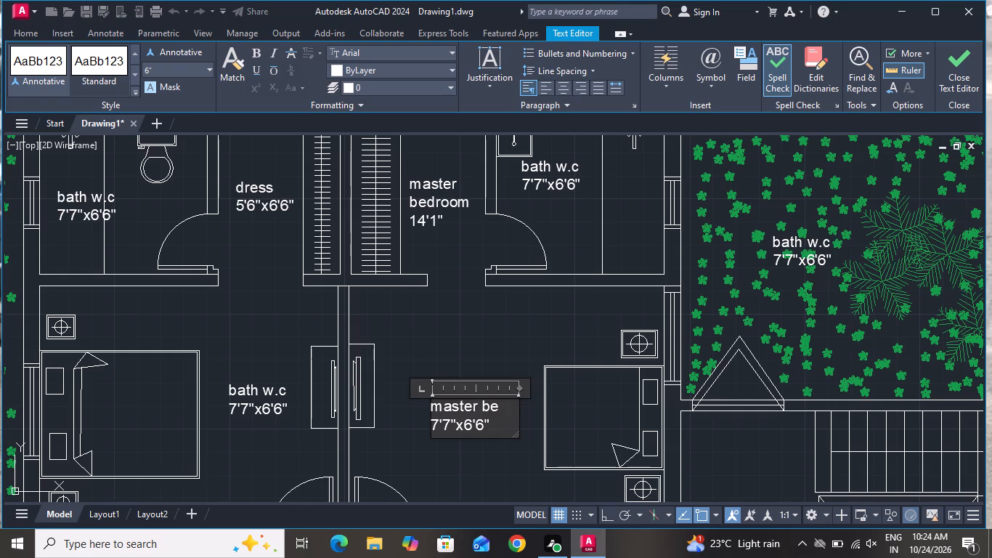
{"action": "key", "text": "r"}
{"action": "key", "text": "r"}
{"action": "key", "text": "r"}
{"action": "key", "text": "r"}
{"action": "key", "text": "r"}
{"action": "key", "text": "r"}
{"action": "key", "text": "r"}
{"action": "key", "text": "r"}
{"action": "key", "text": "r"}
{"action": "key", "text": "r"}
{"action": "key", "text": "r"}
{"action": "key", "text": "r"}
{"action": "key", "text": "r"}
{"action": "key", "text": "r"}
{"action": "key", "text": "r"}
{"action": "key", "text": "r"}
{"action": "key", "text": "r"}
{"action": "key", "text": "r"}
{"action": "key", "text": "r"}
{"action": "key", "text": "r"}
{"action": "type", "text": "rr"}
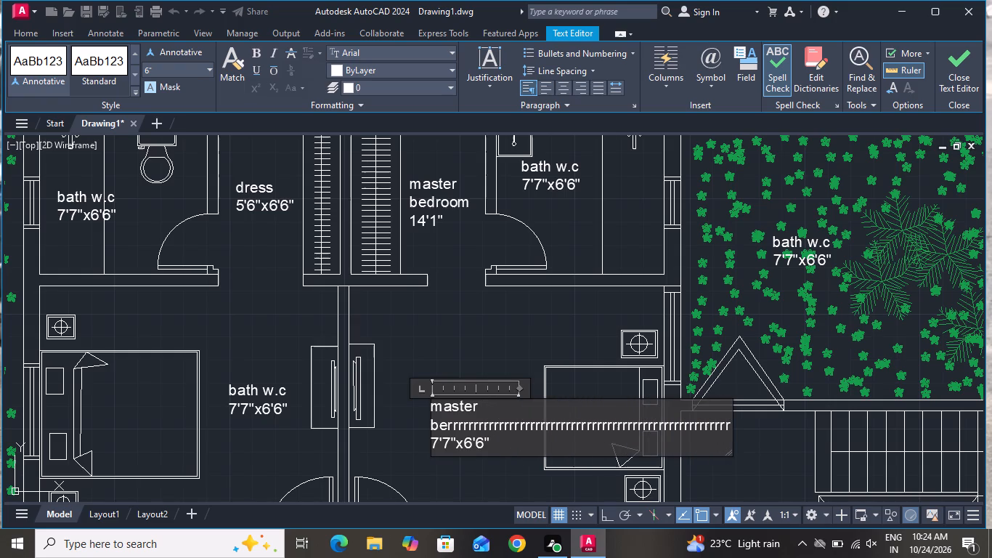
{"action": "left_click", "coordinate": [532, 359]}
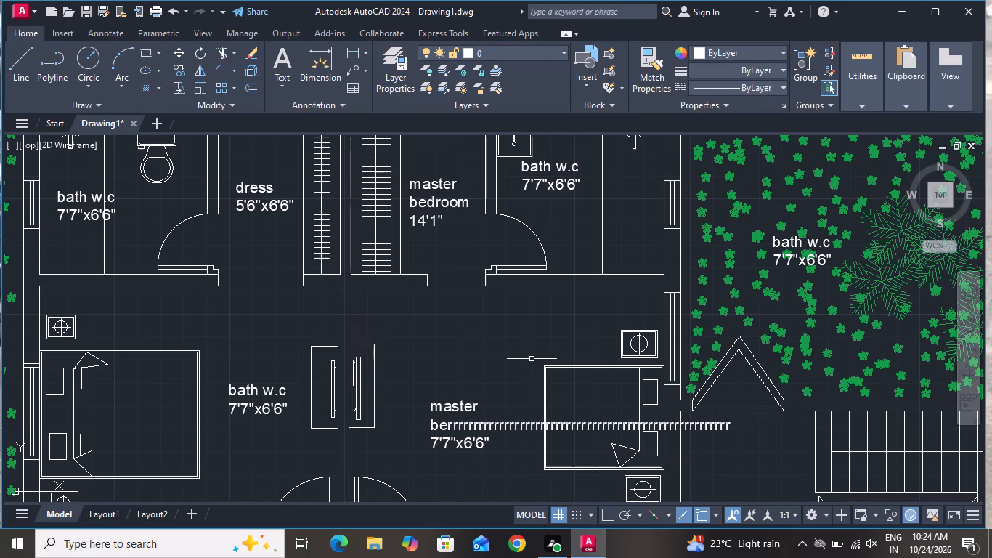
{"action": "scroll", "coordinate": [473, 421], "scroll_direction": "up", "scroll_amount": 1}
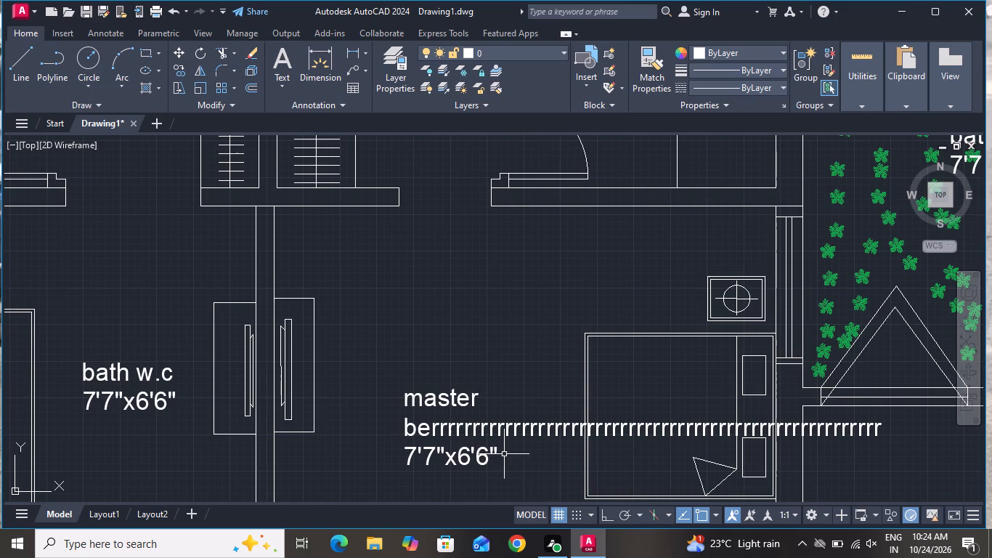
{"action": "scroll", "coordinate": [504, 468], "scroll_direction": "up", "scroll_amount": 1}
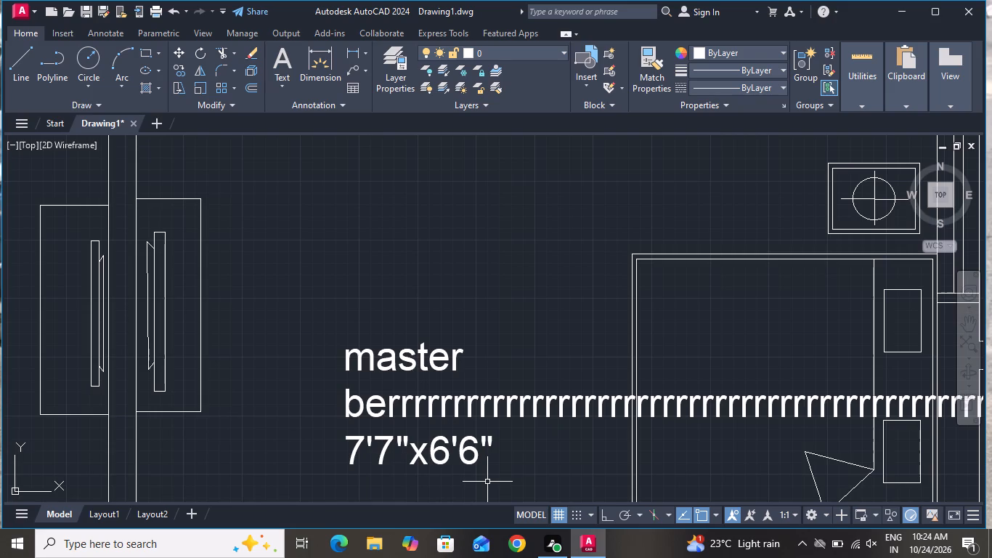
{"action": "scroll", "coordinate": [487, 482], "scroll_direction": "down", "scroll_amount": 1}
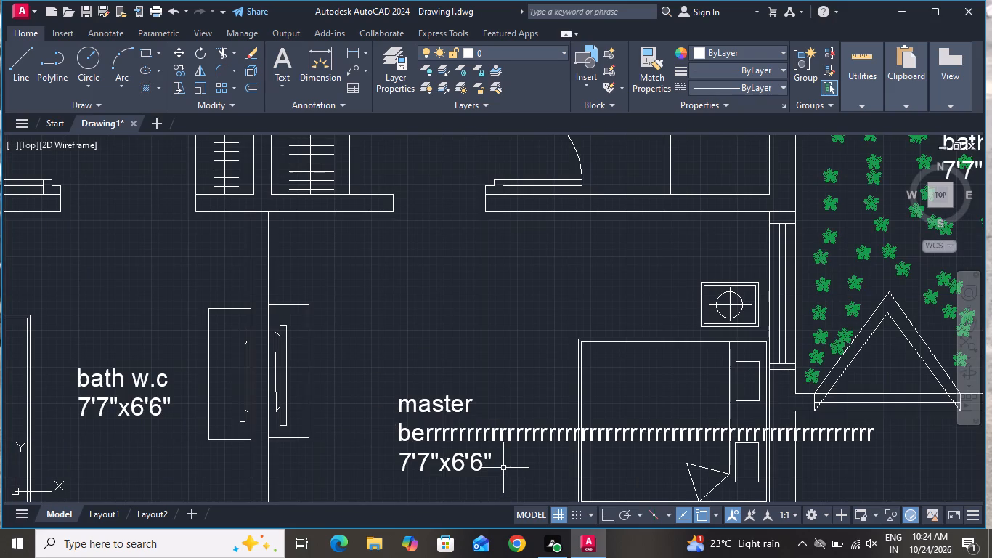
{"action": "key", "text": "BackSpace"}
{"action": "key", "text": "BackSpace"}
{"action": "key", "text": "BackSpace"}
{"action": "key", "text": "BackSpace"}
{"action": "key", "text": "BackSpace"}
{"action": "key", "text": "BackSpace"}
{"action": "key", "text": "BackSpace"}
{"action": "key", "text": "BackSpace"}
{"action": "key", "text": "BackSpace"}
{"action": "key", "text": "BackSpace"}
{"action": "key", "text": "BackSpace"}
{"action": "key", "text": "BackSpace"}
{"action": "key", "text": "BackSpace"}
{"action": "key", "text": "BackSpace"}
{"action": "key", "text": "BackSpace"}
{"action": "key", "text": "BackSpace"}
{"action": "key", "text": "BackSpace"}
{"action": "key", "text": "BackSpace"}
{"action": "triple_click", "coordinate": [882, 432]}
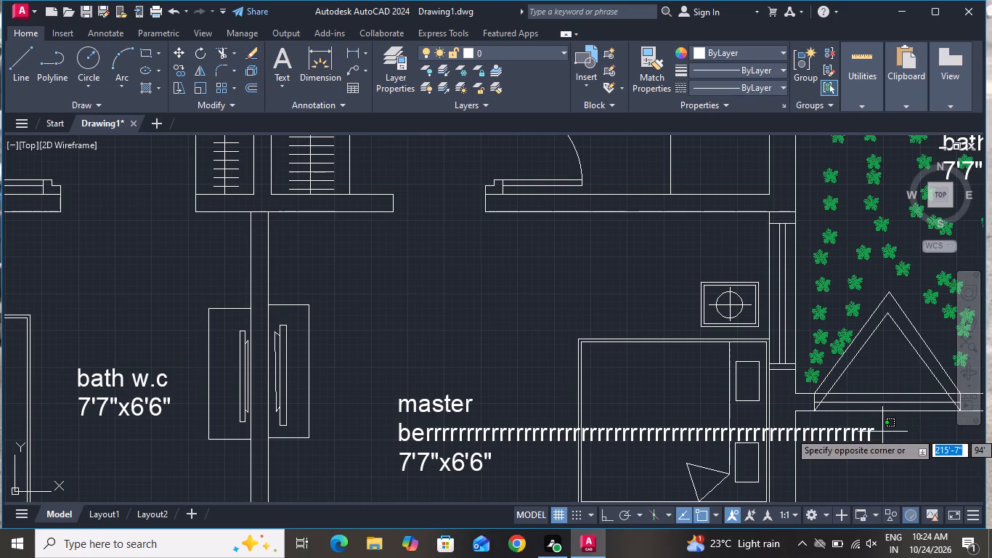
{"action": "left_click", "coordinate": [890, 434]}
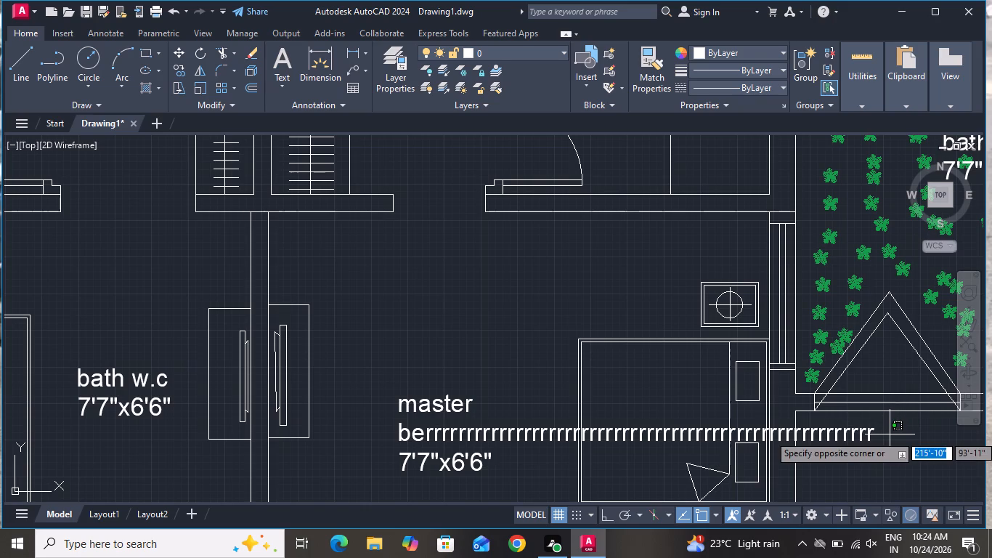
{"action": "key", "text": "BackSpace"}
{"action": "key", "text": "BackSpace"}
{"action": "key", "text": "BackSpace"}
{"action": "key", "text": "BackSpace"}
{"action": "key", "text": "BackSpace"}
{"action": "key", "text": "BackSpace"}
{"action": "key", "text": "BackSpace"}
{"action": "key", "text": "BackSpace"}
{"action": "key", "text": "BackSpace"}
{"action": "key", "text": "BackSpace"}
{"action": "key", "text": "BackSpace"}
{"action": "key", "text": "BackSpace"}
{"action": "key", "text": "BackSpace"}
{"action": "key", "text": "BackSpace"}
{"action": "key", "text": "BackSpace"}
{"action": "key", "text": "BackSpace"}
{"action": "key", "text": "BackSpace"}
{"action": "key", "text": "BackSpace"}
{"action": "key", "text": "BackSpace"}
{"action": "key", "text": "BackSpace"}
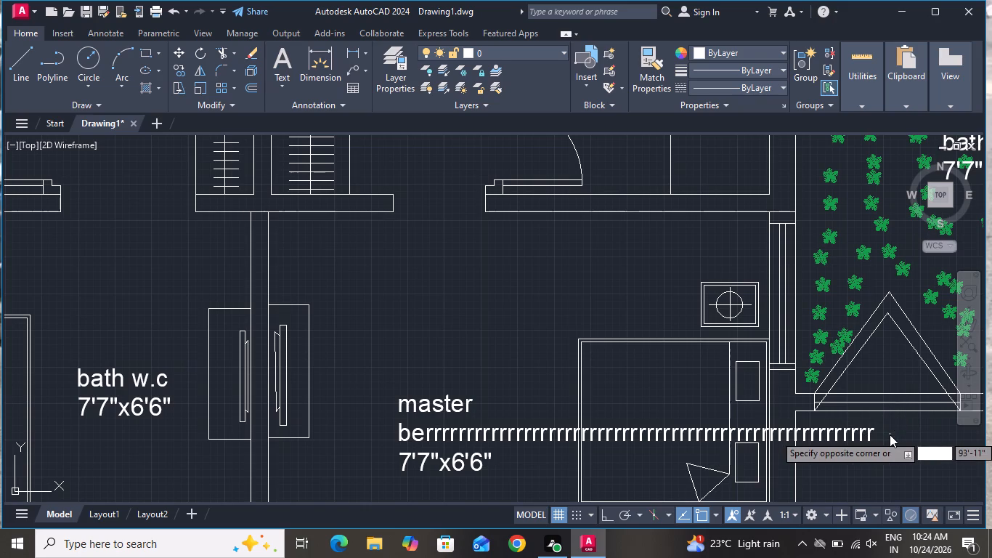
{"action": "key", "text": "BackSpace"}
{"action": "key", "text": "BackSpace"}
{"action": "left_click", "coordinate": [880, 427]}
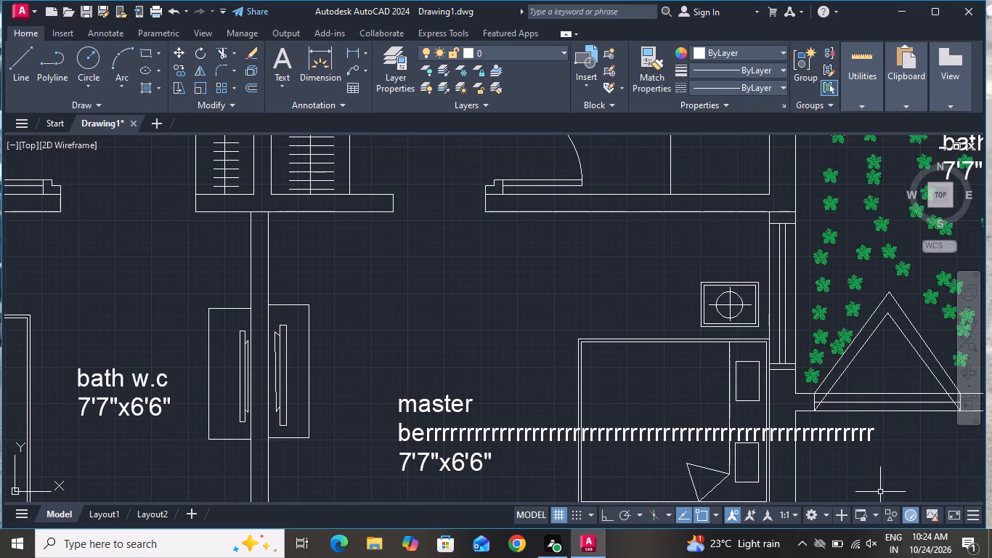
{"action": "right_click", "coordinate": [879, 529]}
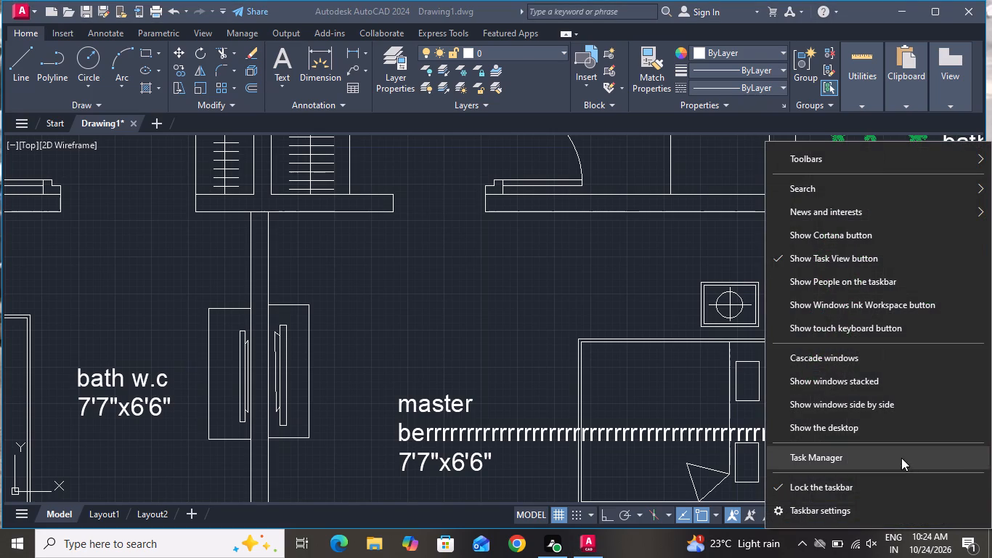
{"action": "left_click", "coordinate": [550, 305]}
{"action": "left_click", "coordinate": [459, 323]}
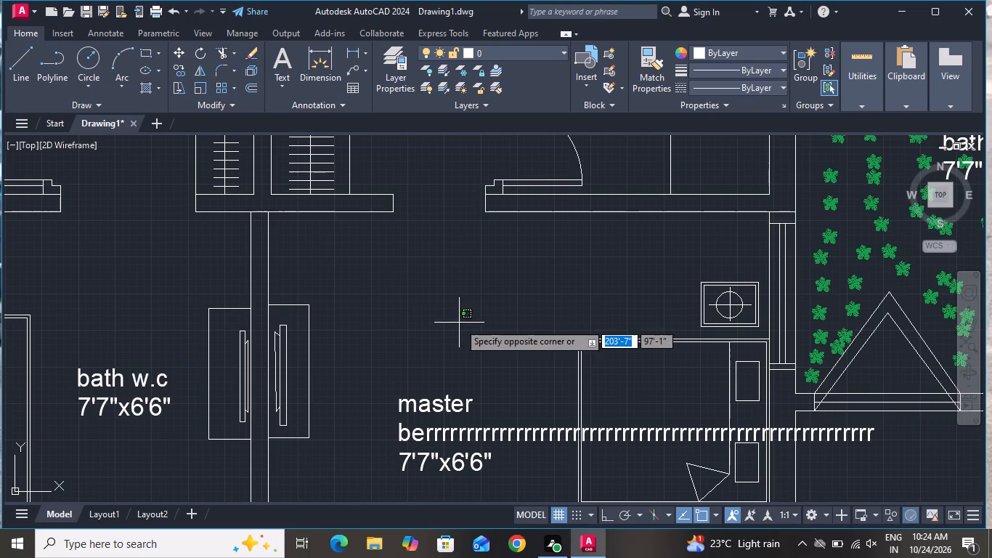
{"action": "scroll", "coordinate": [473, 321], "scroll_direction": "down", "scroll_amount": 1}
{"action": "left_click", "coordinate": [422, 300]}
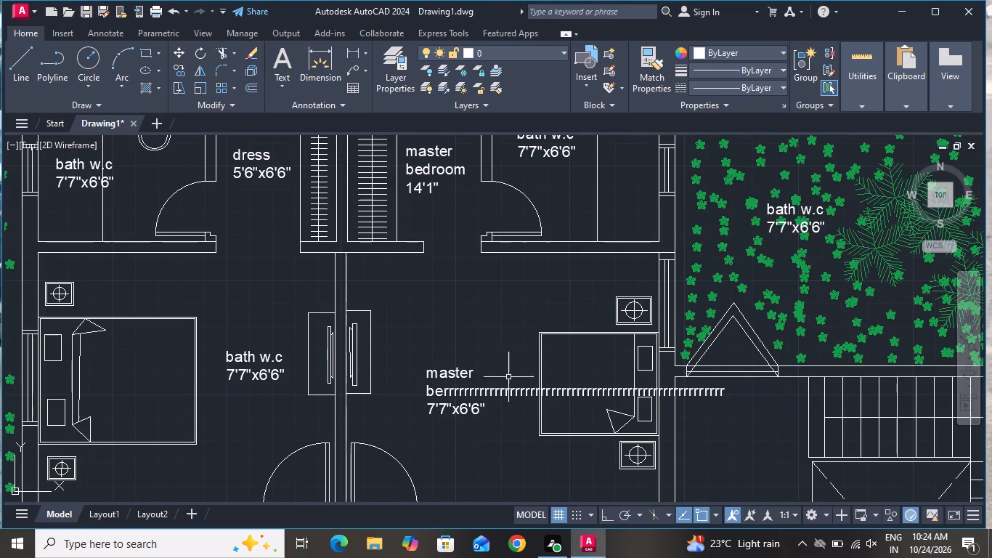
Reopen the right bedroom's label and erase the "master be" text and its long run of r's above the dimension line.
{"action": "double_click", "coordinate": [574, 387]}
{"action": "double_click", "coordinate": [575, 389]}
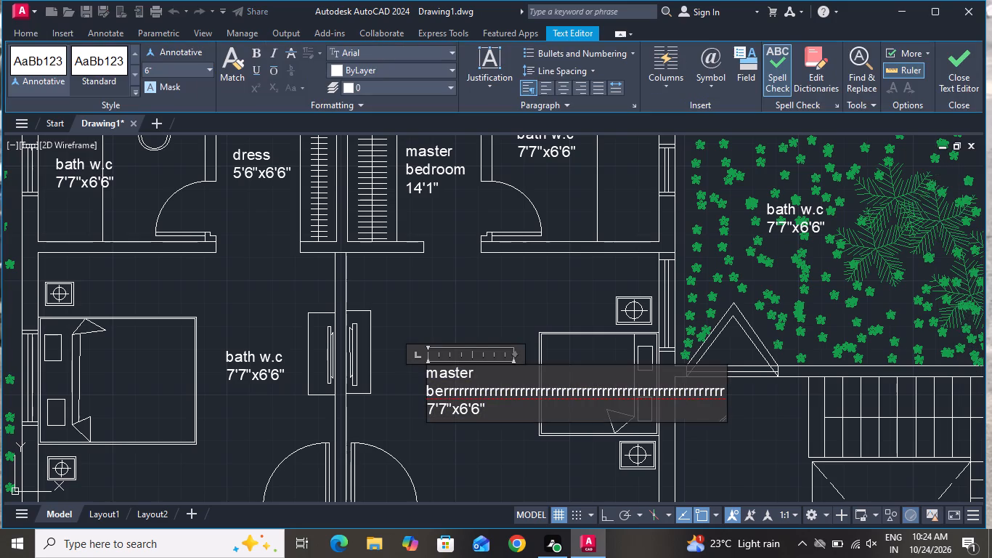
{"action": "key", "text": "BackSpace"}
{"action": "key", "text": "BackSpace"}
{"action": "key", "text": "BackSpace"}
{"action": "key", "text": "BackSpace"}
{"action": "key", "text": "BackSpace"}
{"action": "key", "text": "BackSpace"}
{"action": "key", "text": "BackSpace"}
{"action": "key", "text": "BackSpace"}
{"action": "key", "text": "BackSpace"}
{"action": "key", "text": "BackSpace"}
{"action": "key", "text": "BackSpace"}
{"action": "key", "text": "BackSpace"}
{"action": "key", "text": "BackSpace"}
{"action": "key", "text": "BackSpace"}
{"action": "key", "text": "BackSpace"}
{"action": "key", "text": "BackSpace"}
{"action": "key", "text": "BackSpace"}
{"action": "key", "text": "BackSpace"}
{"action": "key", "text": "BackSpace"}
{"action": "key", "text": "BackSpace"}
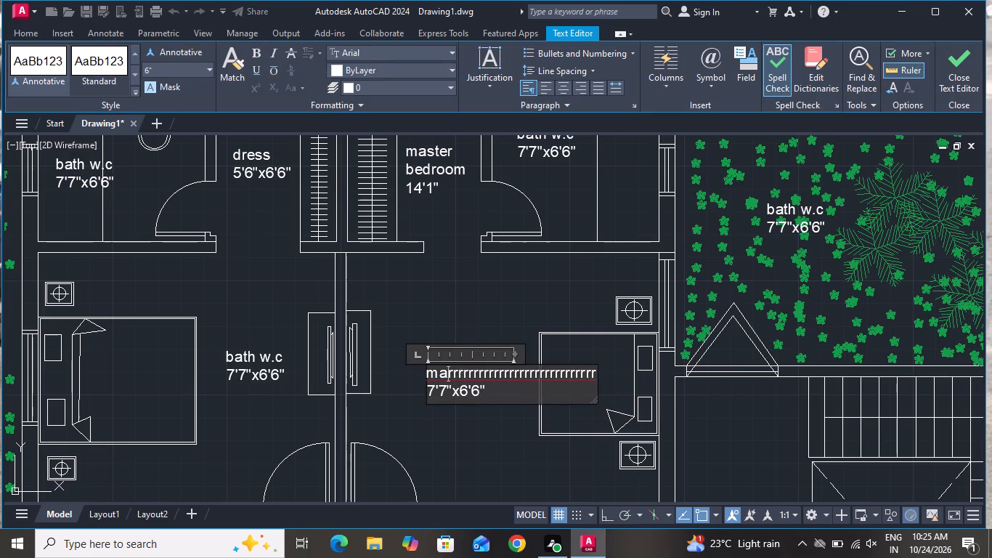
{"action": "key", "text": "BackSpace"}
{"action": "key", "text": "BackSpace"}
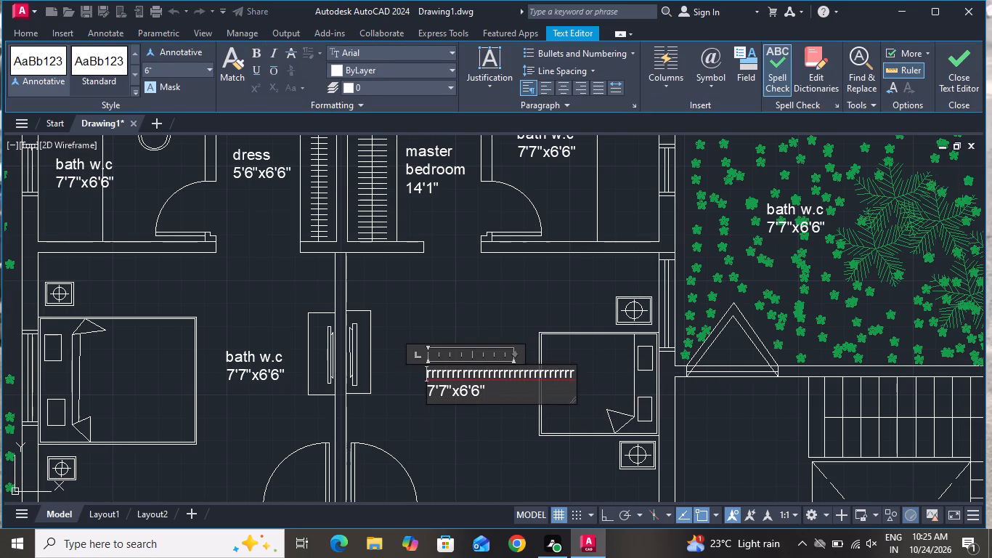
{"action": "left_click", "coordinate": [575, 388]}
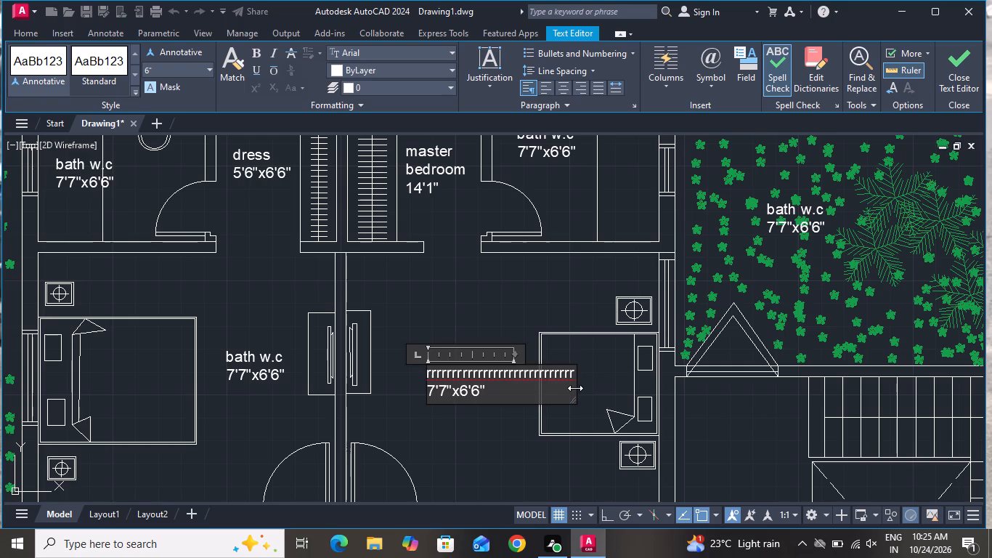
{"action": "left_click", "coordinate": [571, 381]}
{"action": "key", "text": "BackSpace"}
{"action": "key", "text": "BackSpace"}
{"action": "key", "text": "BackSpace"}
{"action": "key", "text": "BackSpace"}
{"action": "key", "text": "BackSpace"}
{"action": "key", "text": "BackSpace"}
{"action": "key", "text": "BackSpace"}
{"action": "key", "text": "BackSpace"}
{"action": "key", "text": "BackSpace"}
{"action": "key", "text": "BackSpace"}
{"action": "key", "text": "BackSpace"}
{"action": "key", "text": "BackSpace"}
{"action": "key", "text": "BackSpace"}
{"action": "key", "text": "BackSpace"}
{"action": "key", "text": "BackSpace"}
{"action": "key", "text": "BackSpace"}
{"action": "key", "text": "BackSpace"}
{"action": "key", "text": "BackSpace"}
{"action": "key", "text": "BackSpace"}
{"action": "key", "text": "BackSpace"}
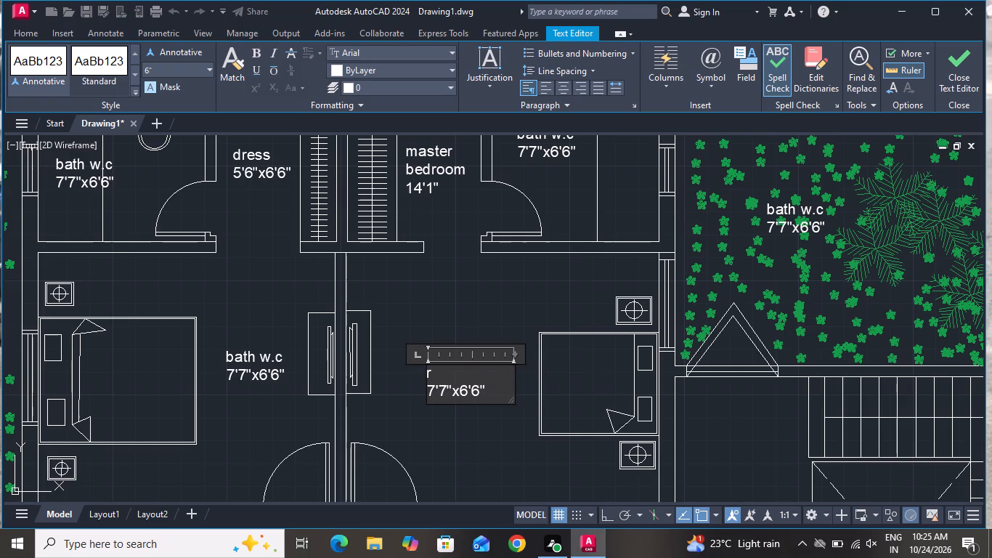
Enter "mastrto 2"" at the start of the right bedroom label's name line, followed by a line break.
{"action": "key", "text": "m"}
{"action": "type", "text": "as"}
{"action": "type", "text": "tr"}
{"action": "key", "text": "t"}
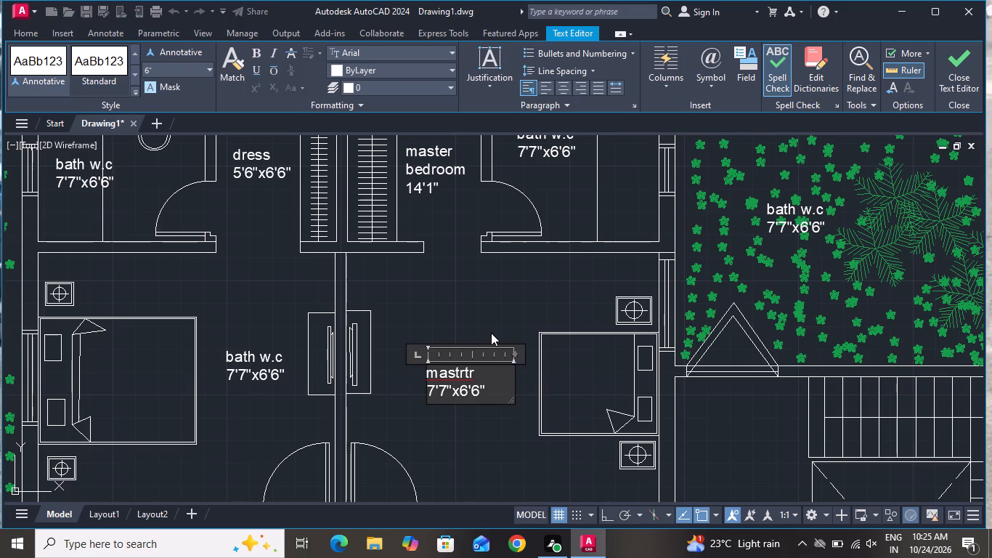
{"action": "scroll", "coordinate": [491, 335], "scroll_direction": "down", "scroll_amount": 1}
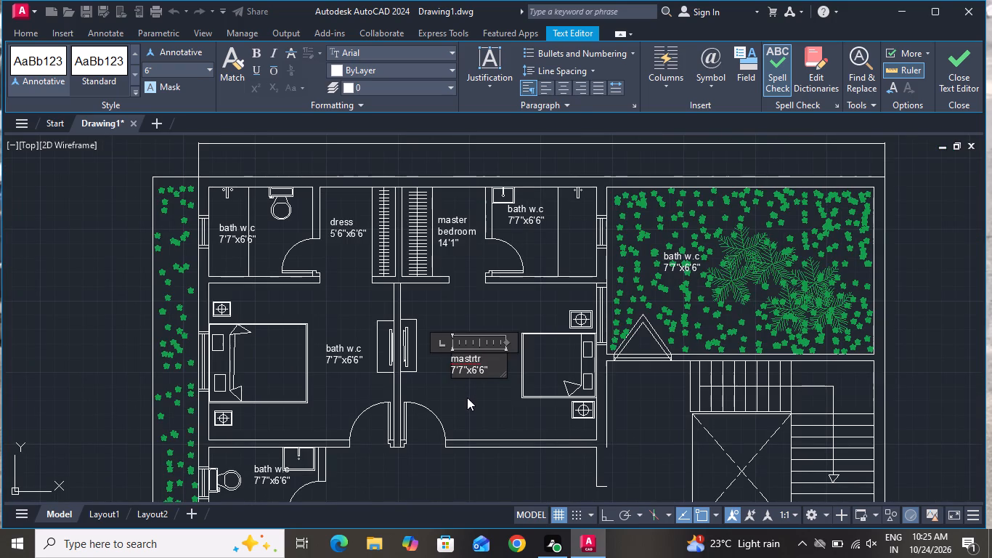
{"action": "scroll", "coordinate": [457, 381], "scroll_direction": "up", "scroll_amount": 2}
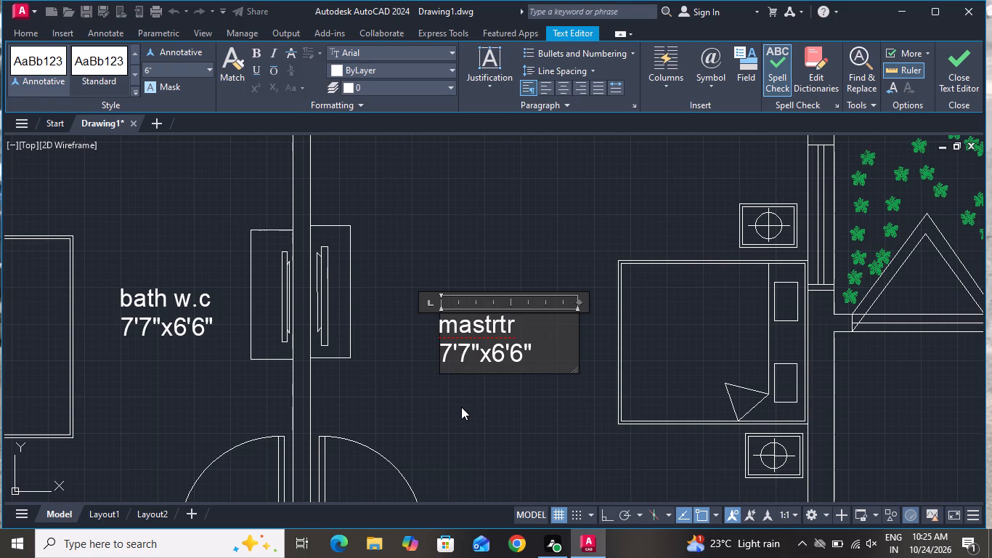
{"action": "type", "text": "o"}
{"action": "key", "text": "space"}
{"action": "key", "text": "2"}
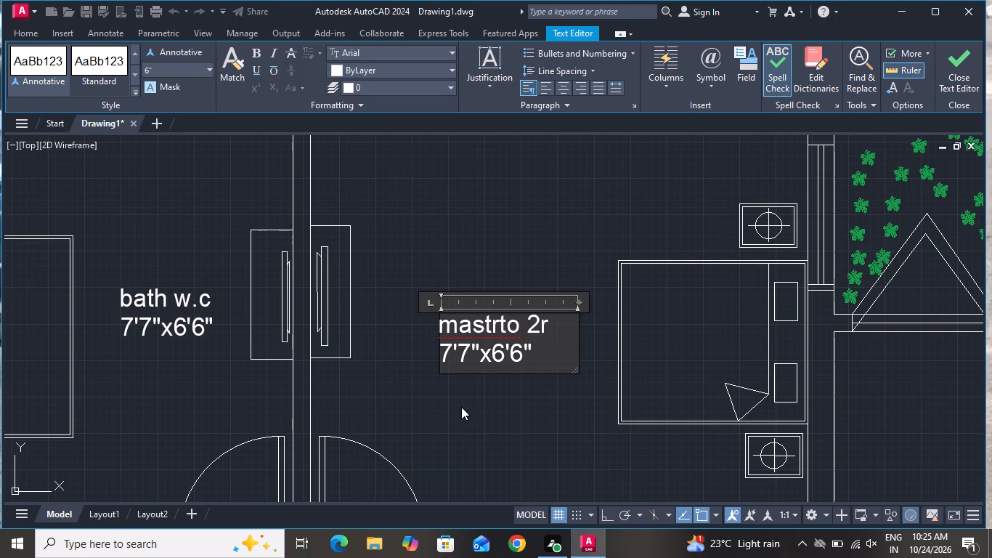
{"action": "key", "text": "shift+quotedbl"}
{"action": "key", "text": "Return"}
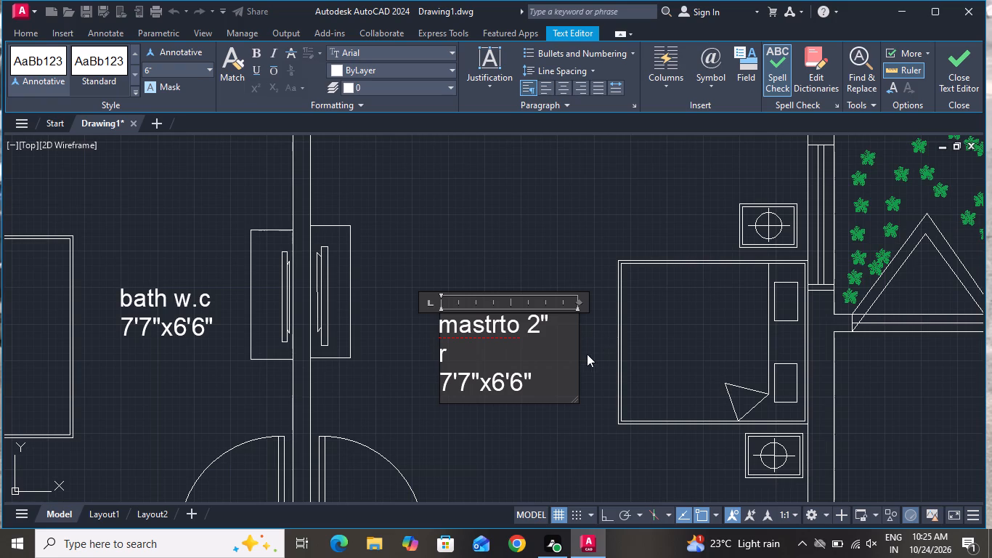
{"action": "scroll", "coordinate": [582, 371], "scroll_direction": "down", "scroll_amount": 3}
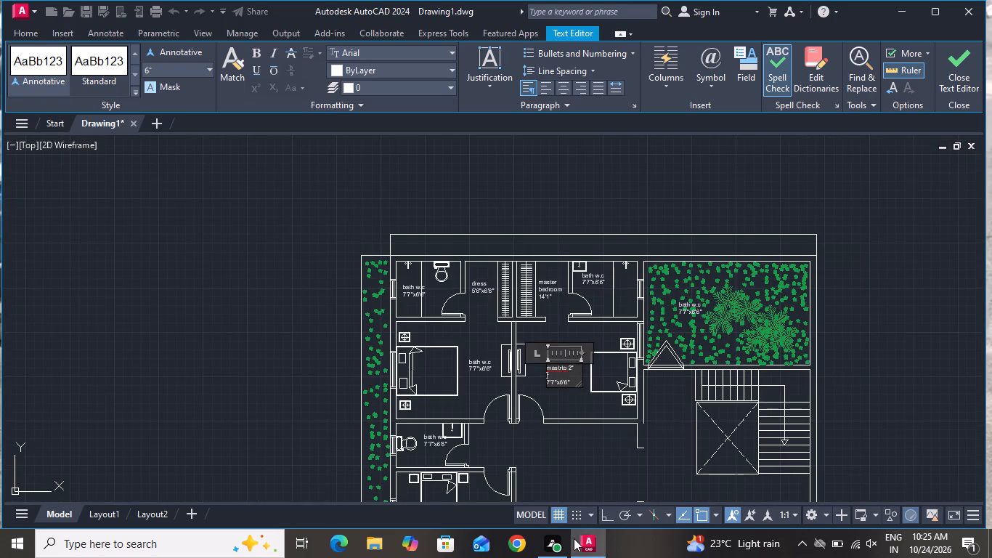
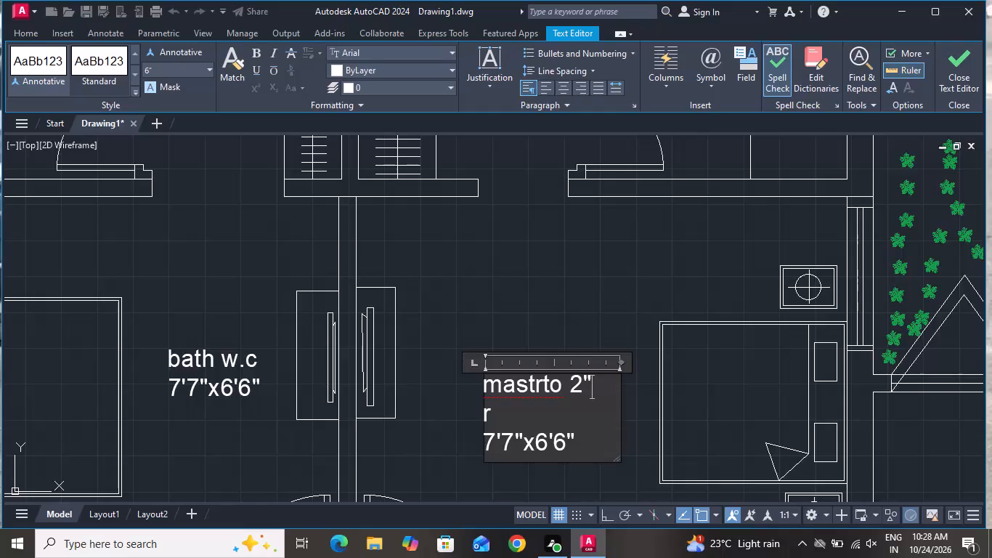
Replace all the text in the right bedroom's label with "master bedroom".
{"action": "key", "text": "BackSpace"}
{"action": "key", "text": "BackSpace"}
{"action": "key", "text": "BackSpace"}
{"action": "key", "text": "BackSpace"}
{"action": "key", "text": "BackSpace"}
{"action": "key", "text": "BackSpace"}
{"action": "key", "text": "BackSpace"}
{"action": "key", "text": "BackSpace"}
{"action": "key", "text": "BackSpace"}
{"action": "key", "text": "BackSpace"}
{"action": "key", "text": "BackSpace"}
{"action": "key", "text": "BackSpace"}
{"action": "key", "text": "BackSpace"}
{"action": "key", "text": "BackSpace"}
{"action": "key", "text": "BackSpace"}
{"action": "key", "text": "BackSpace"}
{"action": "key", "text": "BackSpace"}
{"action": "key", "text": "BackSpace"}
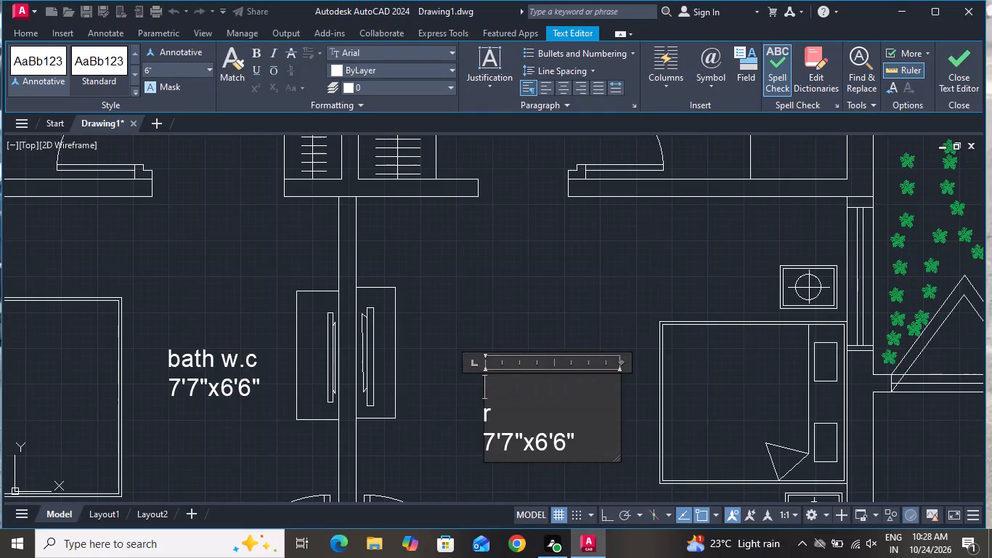
{"action": "left_click", "coordinate": [588, 449]}
{"action": "key", "text": "BackSpace"}
{"action": "key", "text": "BackSpace"}
{"action": "key", "text": "BackSpace"}
{"action": "key", "text": "BackSpace"}
{"action": "key", "text": "BackSpace"}
{"action": "key", "text": "BackSpace"}
{"action": "key", "text": "BackSpace"}
{"action": "key", "text": "BackSpace"}
{"action": "key", "text": "BackSpace"}
{"action": "key", "text": "BackSpace"}
{"action": "key", "text": "BackSpace"}
{"action": "key", "text": "BackSpace"}
{"action": "key", "text": "BackSpace"}
{"action": "key", "text": "BackSpace"}
{"action": "key", "text": "BackSpace"}
{"action": "key", "text": "BackSpace"}
{"action": "key", "text": "BackSpace"}
{"action": "key", "text": "BackSpace"}
{"action": "key", "text": "BackSpace"}
{"action": "key", "text": "BackSpace"}
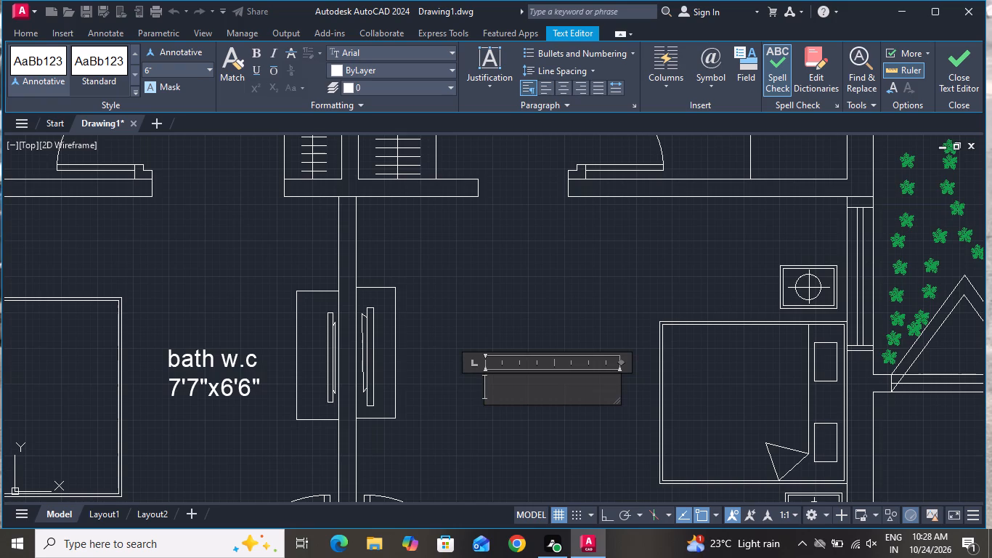
{"action": "type", "text": "master bedroom"}
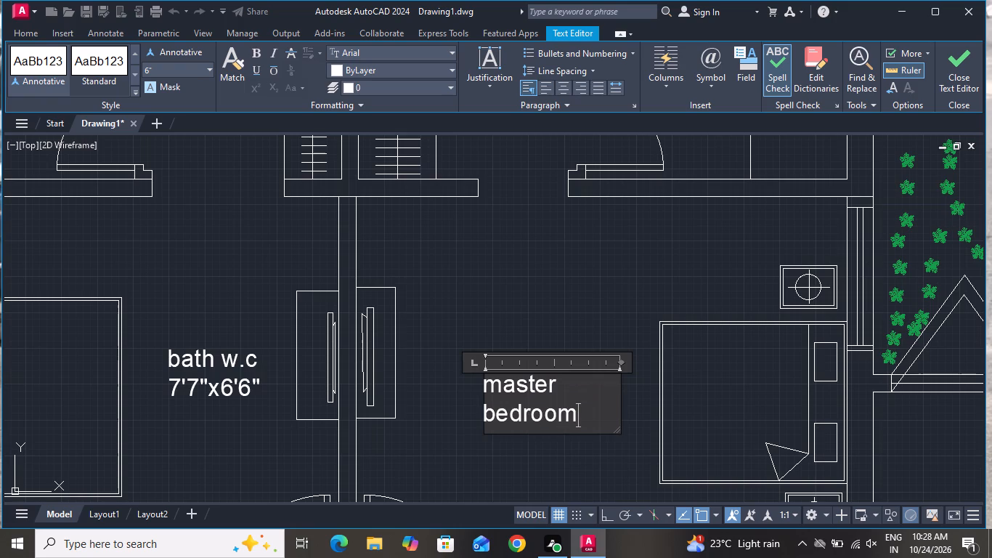
Widen the right bedroom label's text frame to about 5'-5" so its name fits on one line.
{"action": "left_click_drag", "start_coordinate": [619, 395], "coordinate": [672, 364]}
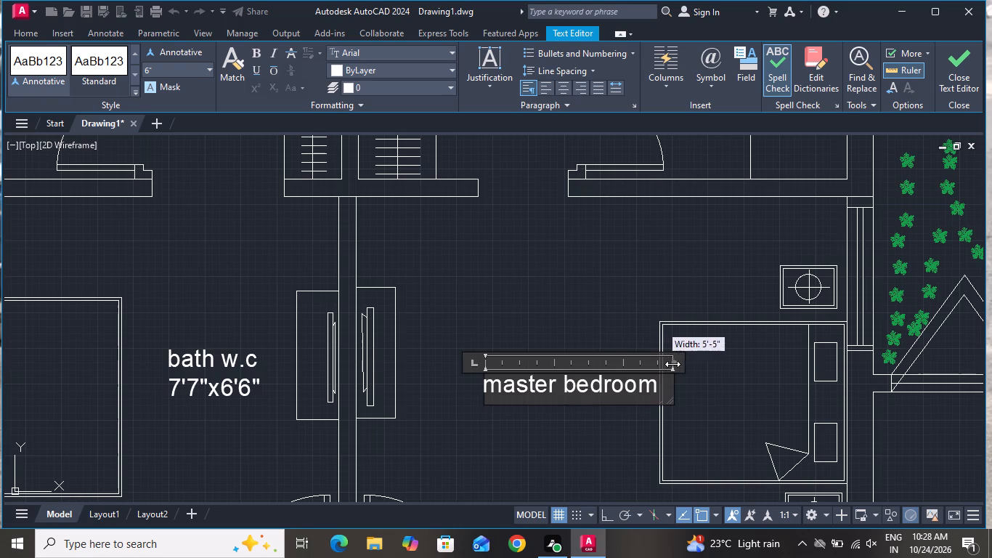
{"action": "left_click_drag", "start_coordinate": [672, 364], "coordinate": [672, 363]}
Add the dimension line 14'3"x11'5" beneath "master bedroom" in the right bedroom's label and finish editing.
{"action": "key", "text": "Return"}
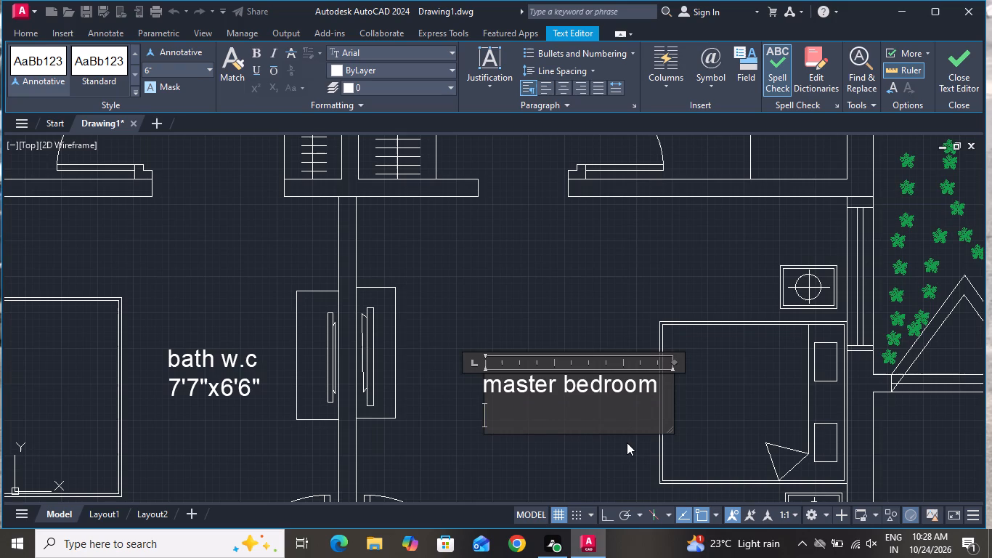
{"action": "key", "text": "1"}
{"action": "key", "text": "4"}
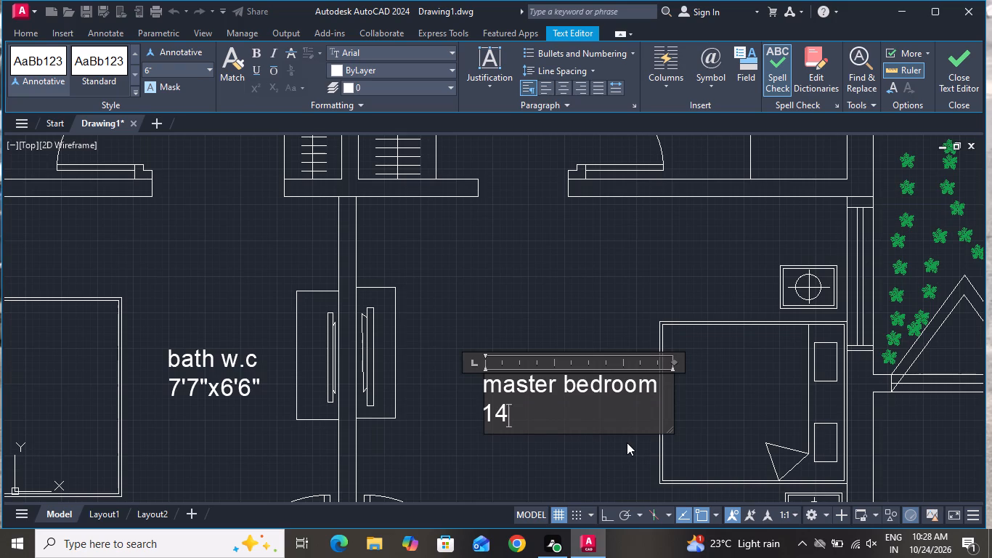
{"action": "key", "text": "apostrophe"}
{"action": "key", "text": "3"}
{"action": "key", "text": "shift+quotedbl"}
{"action": "key", "text": "x"}
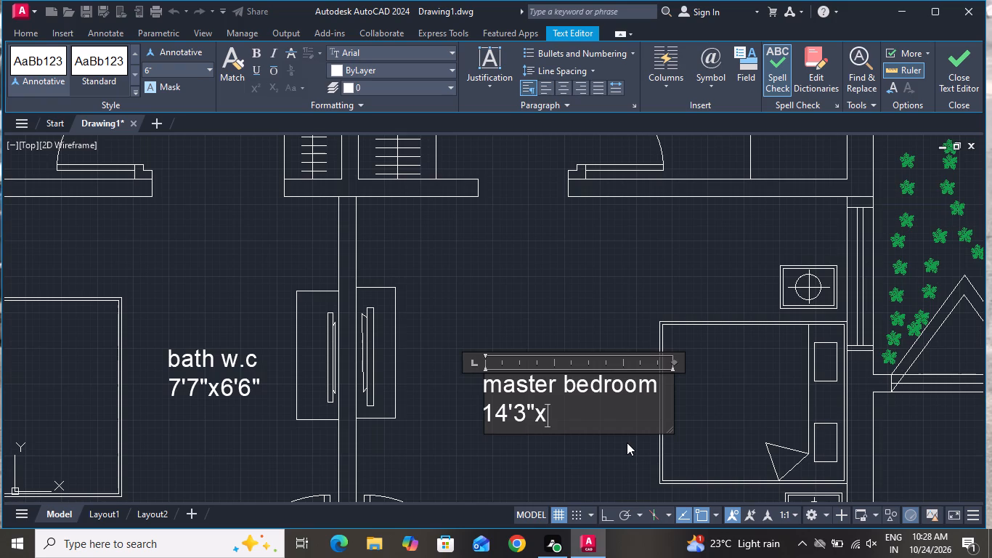
{"action": "type", "text": "11"}
{"action": "key", "text": "apostrophe"}
{"action": "key", "text": "5"}
{"action": "key", "text": "shift+quotedbl"}
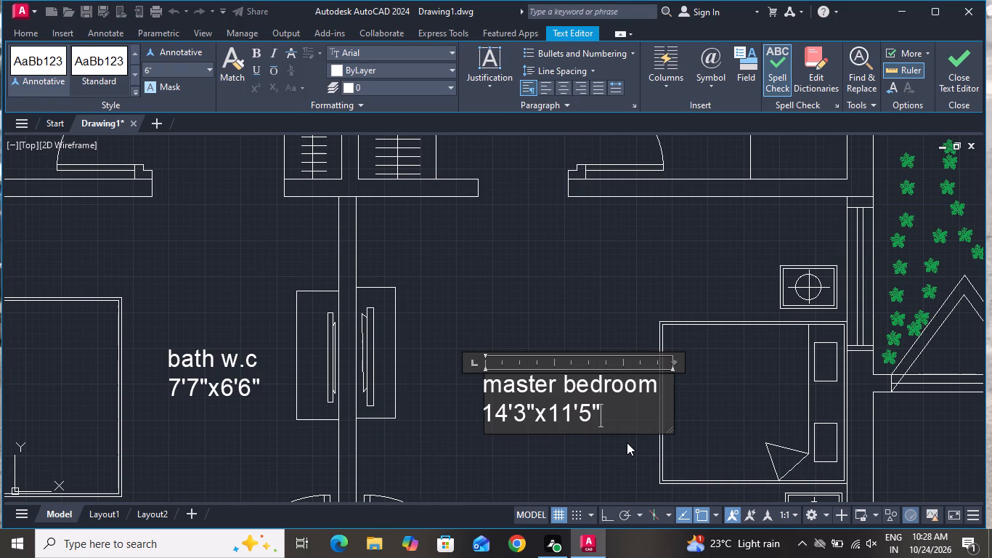
{"action": "left_click", "coordinate": [599, 285]}
Replace the name line of the bathroom label copy in the left bedroom with "bedroom 2".
{"action": "scroll", "coordinate": [598, 291], "scroll_direction": "down", "scroll_amount": 2}
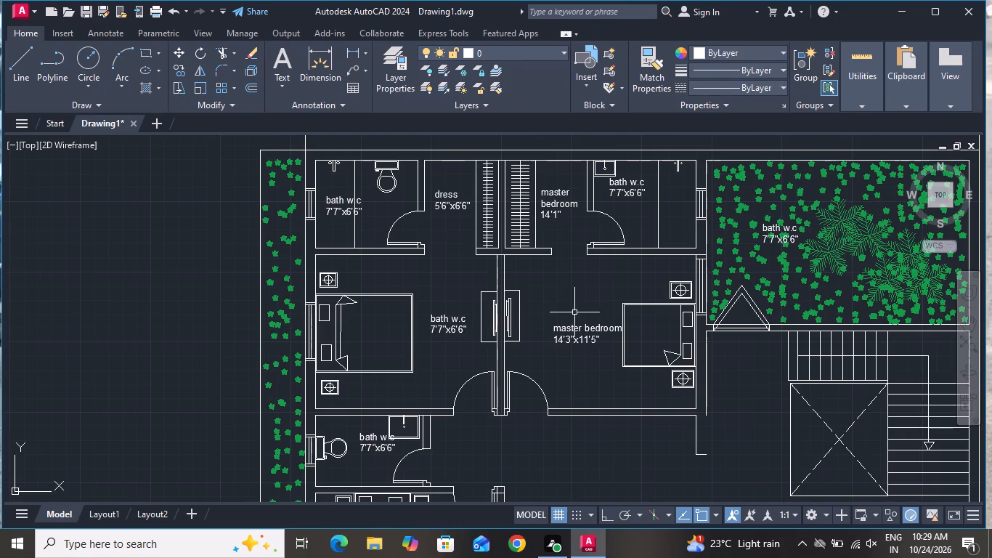
{"action": "scroll", "coordinate": [461, 324], "scroll_direction": "up", "scroll_amount": 3}
{"action": "double_click", "coordinate": [465, 315]}
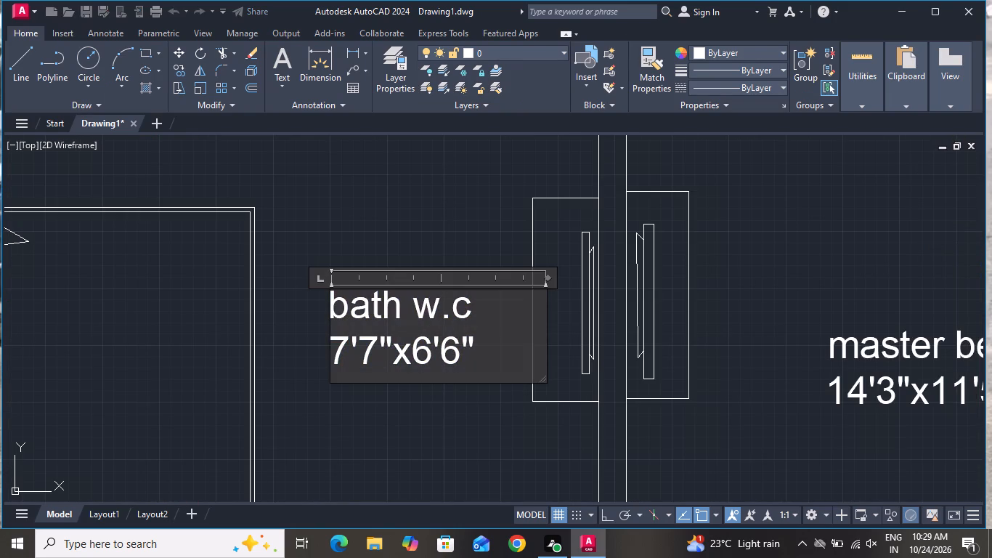
{"action": "key", "text": "BackSpace"}
{"action": "key", "text": "BackSpace"}
{"action": "key", "text": "BackSpace"}
{"action": "key", "text": "BackSpace"}
{"action": "key", "text": "BackSpace"}
{"action": "key", "text": "BackSpace"}
{"action": "key", "text": "BackSpace"}
{"action": "key", "text": "BackSpace"}
{"action": "key", "text": "BackSpace"}
{"action": "key", "text": "BackSpace"}
{"action": "key", "text": "BackSpace"}
{"action": "key", "text": "BackSpace"}
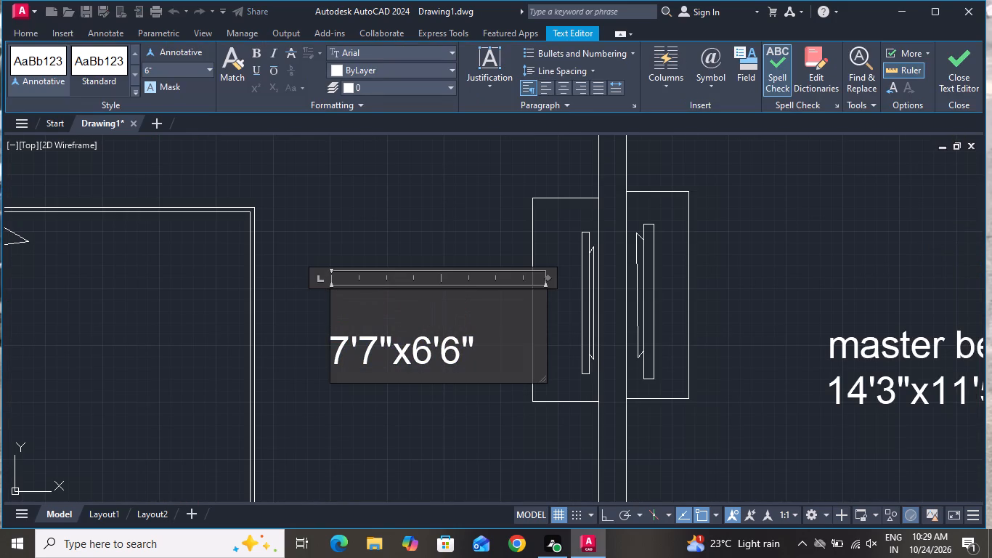
{"action": "type", "text": "bedroom 2"}
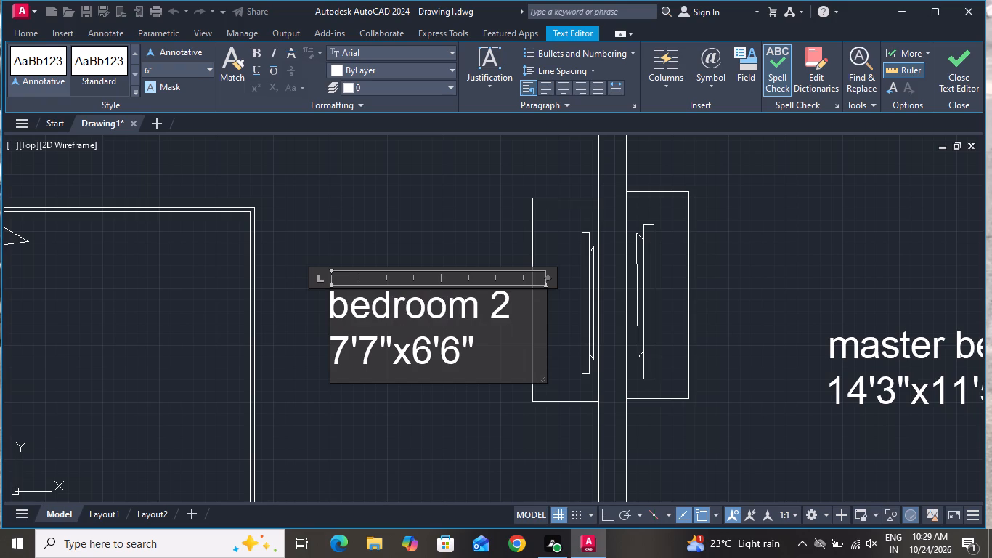
Set the dimension line of the "bedroom 2" label to 13'5"x11'5" and finish editing.
{"action": "left_click", "coordinate": [489, 344]}
{"action": "key", "text": "BackSpace"}
{"action": "key", "text": "BackSpace"}
{"action": "key", "text": "BackSpace"}
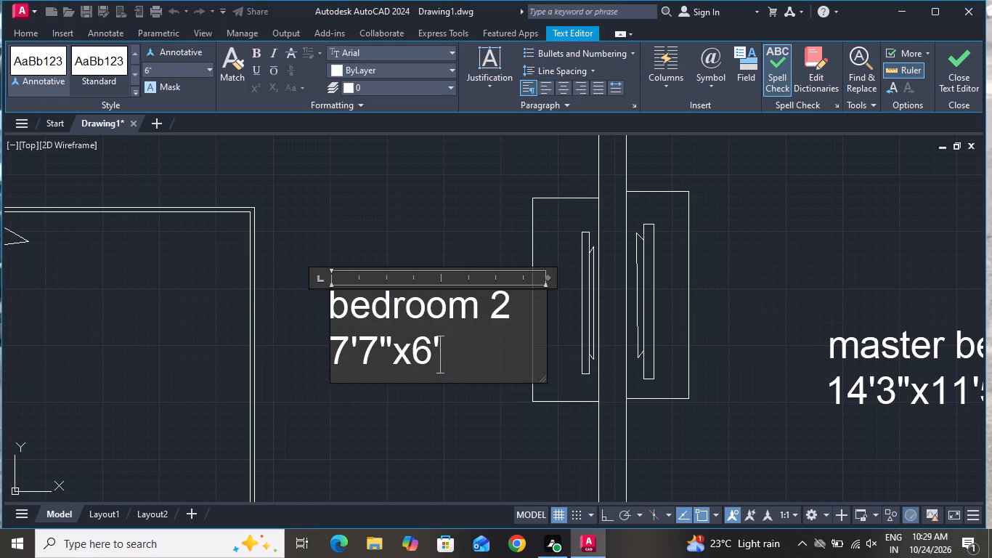
{"action": "key", "text": "BackSpace"}
{"action": "key", "text": "BackSpace"}
{"action": "key", "text": "BackSpace"}
{"action": "key", "text": "BackSpace"}
{"action": "key", "text": "BackSpace"}
{"action": "key", "text": "BackSpace"}
{"action": "key", "text": "BackSpace"}
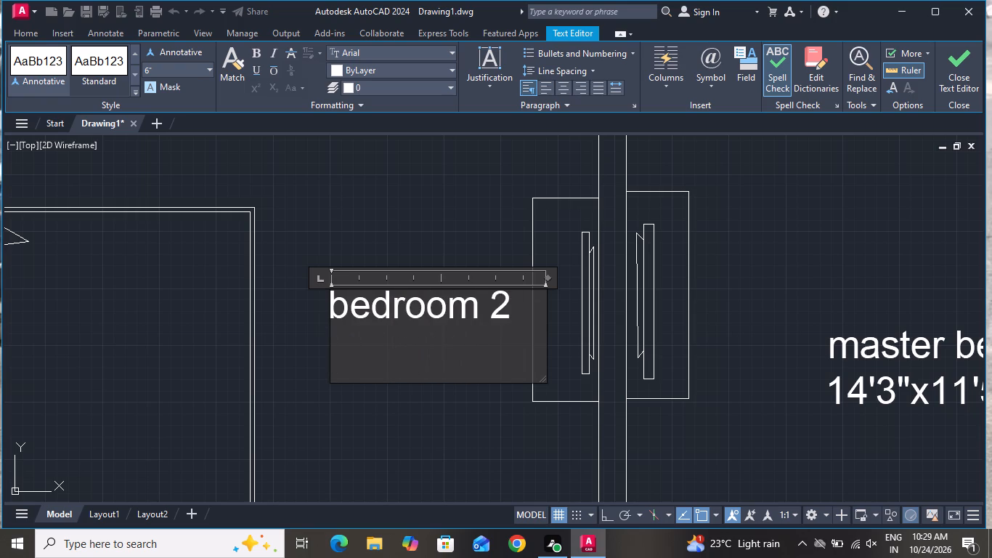
{"action": "type", "text": "13"}
{"action": "type", "text": "'5"}
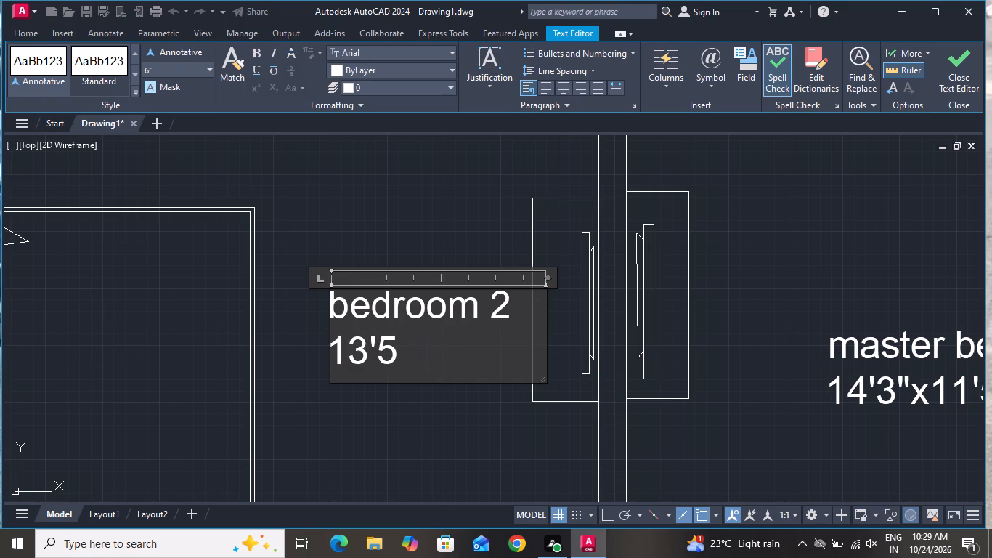
{"action": "type", "text": "\"x"}
{"action": "type", "text": "11"}
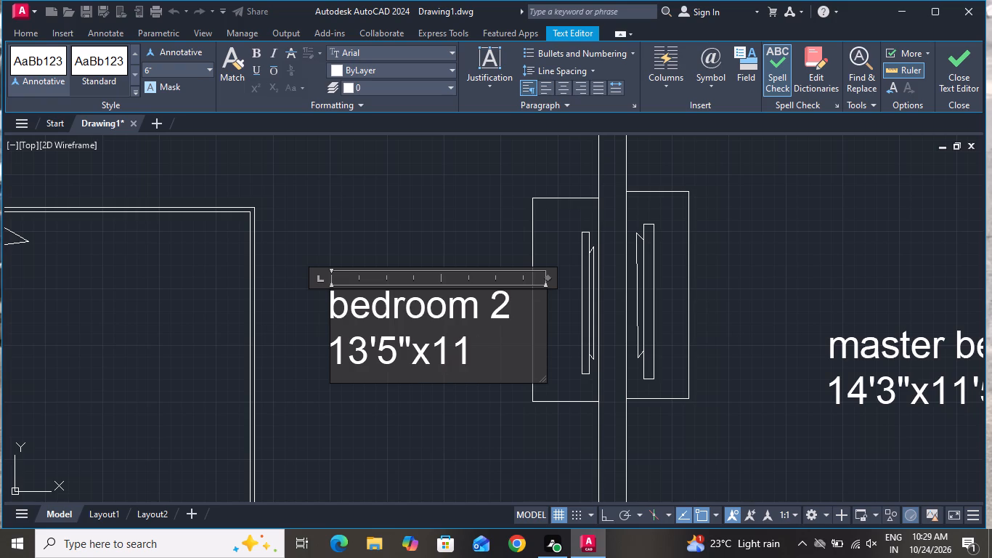
{"action": "key", "text": "apostrophe"}
{"action": "key", "text": "5"}
{"action": "key", "text": "shift+quotedbl"}
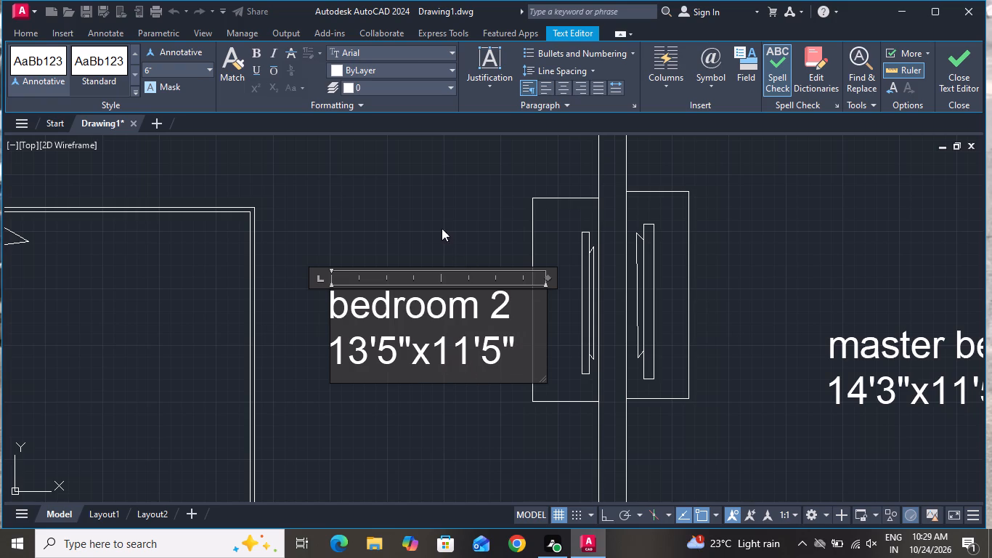
{"action": "left_click", "coordinate": [442, 228]}
Set the dimension line to 8'x5'3" in the label of the bathroom just below bedroom 2 and finish editing.
{"action": "scroll", "coordinate": [442, 228], "scroll_direction": "down", "scroll_amount": 4}
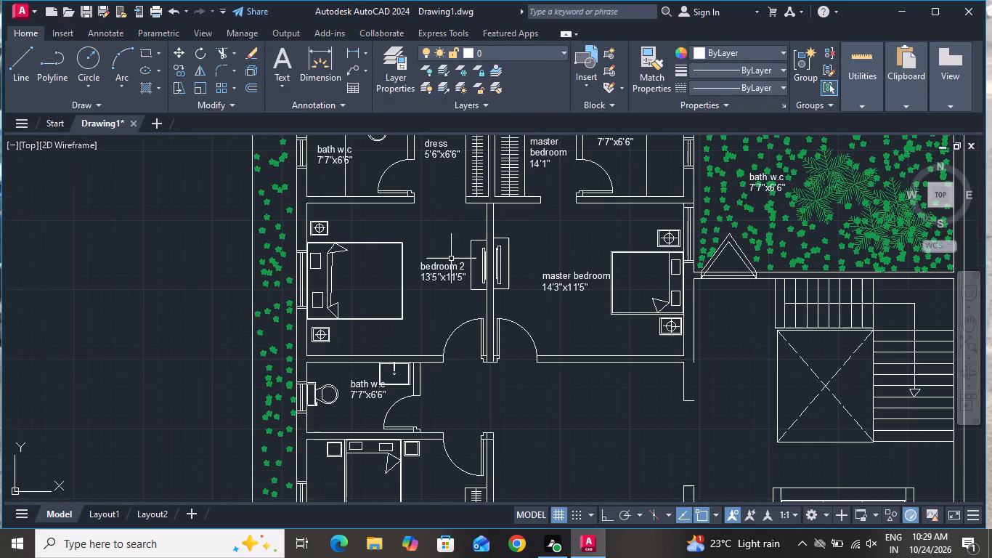
{"action": "scroll", "coordinate": [457, 266], "scroll_direction": "down", "scroll_amount": 1}
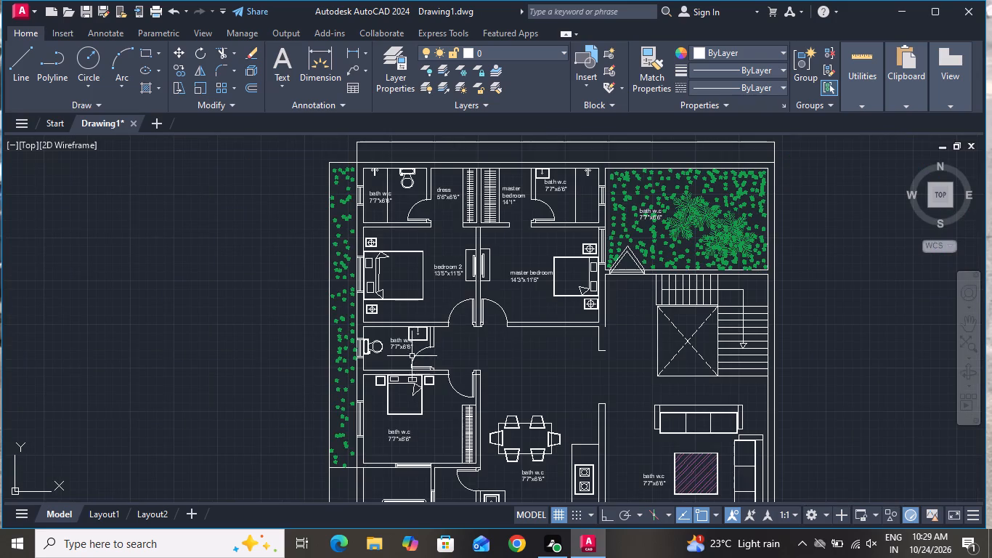
{"action": "scroll", "coordinate": [411, 356], "scroll_direction": "up", "scroll_amount": 3}
{"action": "scroll", "coordinate": [401, 291], "scroll_direction": "up", "scroll_amount": 2}
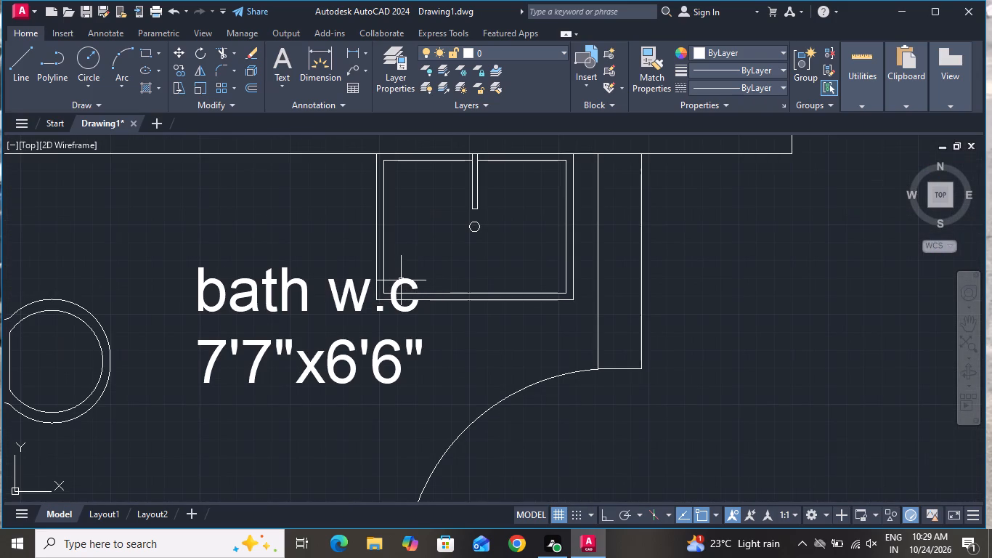
{"action": "double_click", "coordinate": [414, 342]}
{"action": "left_click", "coordinate": [436, 336]}
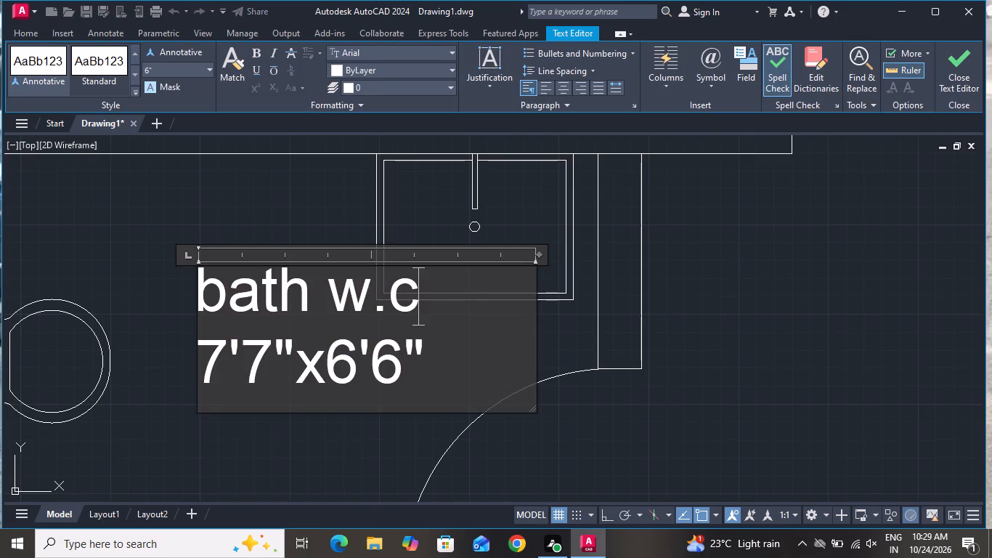
{"action": "left_click", "coordinate": [438, 356]}
{"action": "key", "text": "BackSpace"}
{"action": "key", "text": "BackSpace"}
{"action": "key", "text": "BackSpace"}
{"action": "key", "text": "BackSpace"}
{"action": "key", "text": "BackSpace"}
{"action": "key", "text": "BackSpace"}
{"action": "key", "text": "BackSpace"}
{"action": "key", "text": "BackSpace"}
{"action": "key", "text": "BackSpace"}
{"action": "key", "text": "BackSpace"}
{"action": "type", "text": "8'"}
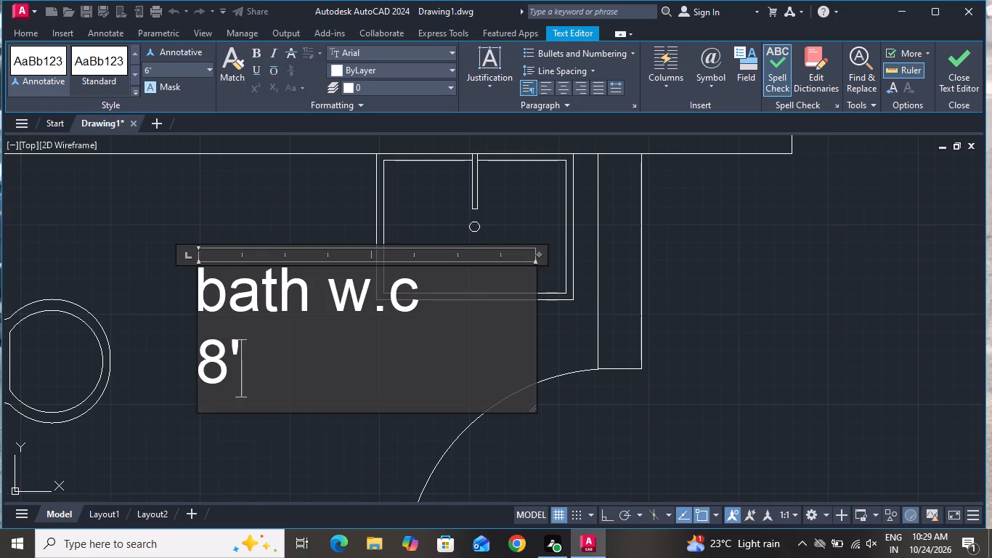
{"action": "key", "text": "x"}
{"action": "type", "text": "5'"}
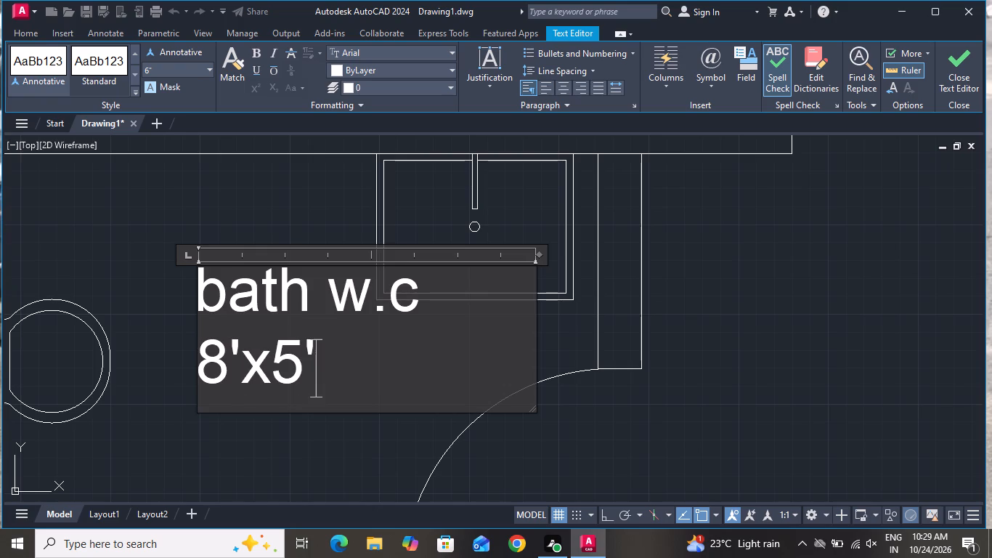
{"action": "key", "text": "3"}
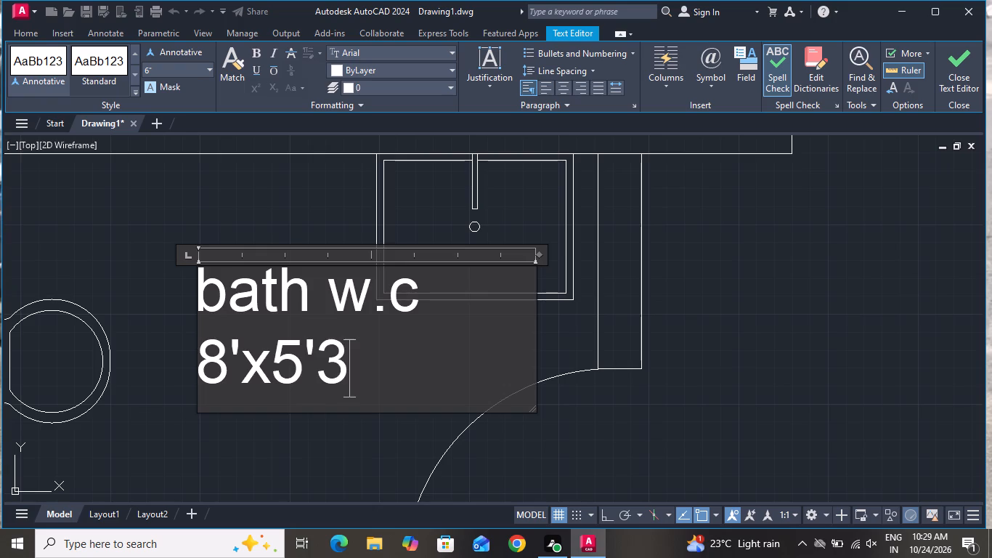
{"action": "key", "text": "shift+quotedbl"}
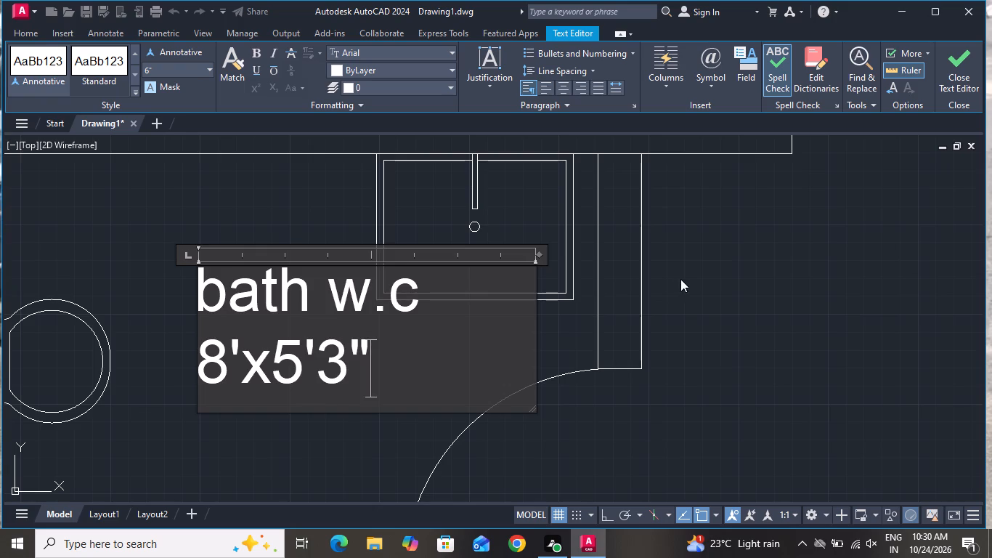
{"action": "left_click", "coordinate": [728, 288]}
Clear both lines of the bathroom label copy in the lower-left bedroom and enter "bedroom 1" as its name line.
{"action": "scroll", "coordinate": [707, 302], "scroll_direction": "down", "scroll_amount": 4}
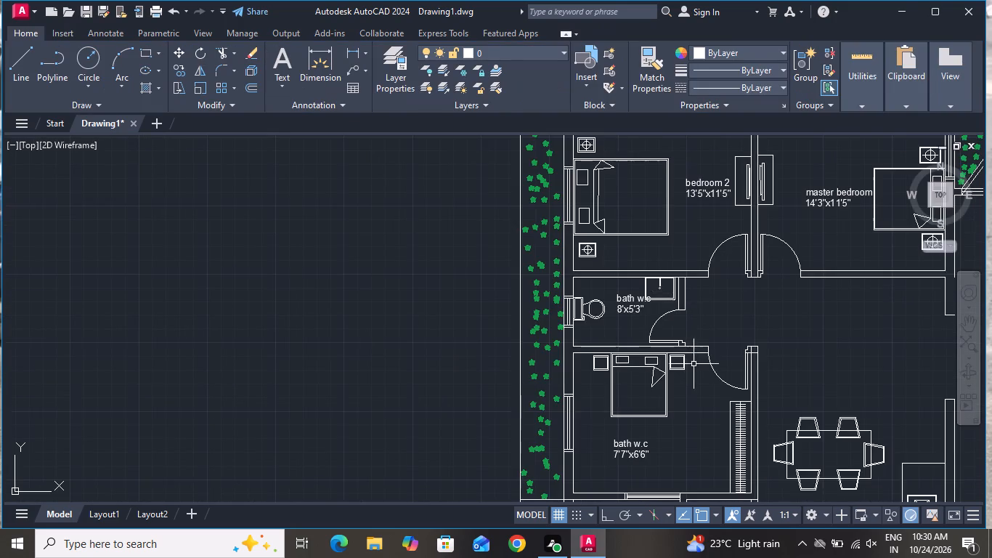
{"action": "scroll", "coordinate": [692, 352], "scroll_direction": "down", "scroll_amount": 1}
{"action": "scroll", "coordinate": [657, 407], "scroll_direction": "up", "scroll_amount": 3}
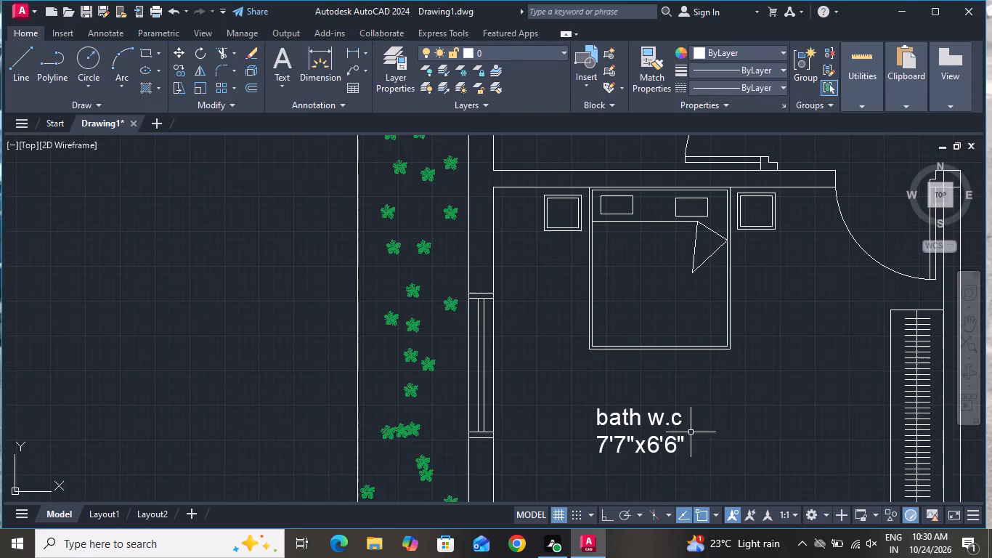
{"action": "double_click", "coordinate": [680, 422]}
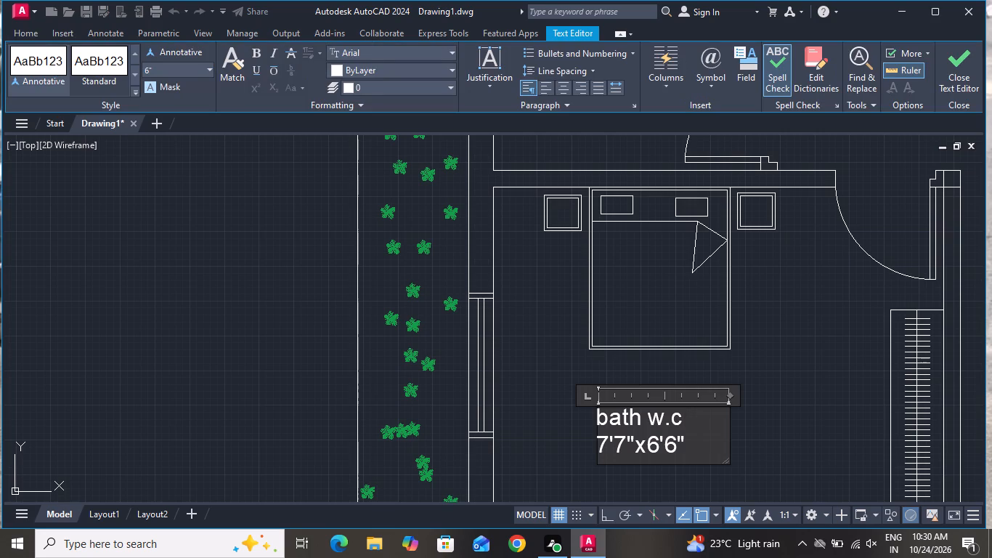
{"action": "left_click", "coordinate": [687, 416]}
{"action": "key", "text": "BackSpace"}
{"action": "key", "text": "BackSpace"}
{"action": "key", "text": "BackSpace"}
{"action": "key", "text": "BackSpace"}
{"action": "key", "text": "BackSpace"}
{"action": "key", "text": "BackSpace"}
{"action": "key", "text": "BackSpace"}
{"action": "key", "text": "BackSpace"}
{"action": "key", "text": "BackSpace"}
{"action": "key", "text": "BackSpace"}
{"action": "key", "text": "BackSpace"}
{"action": "key", "text": "BackSpace"}
{"action": "key", "text": "BackSpace"}
{"action": "key", "text": "BackSpace"}
{"action": "key", "text": "BackSpace"}
{"action": "key", "text": "BackSpace"}
{"action": "key", "text": "BackSpace"}
{"action": "key", "text": "BackSpace"}
{"action": "key", "text": "BackSpace"}
{"action": "key", "text": "BackSpace"}
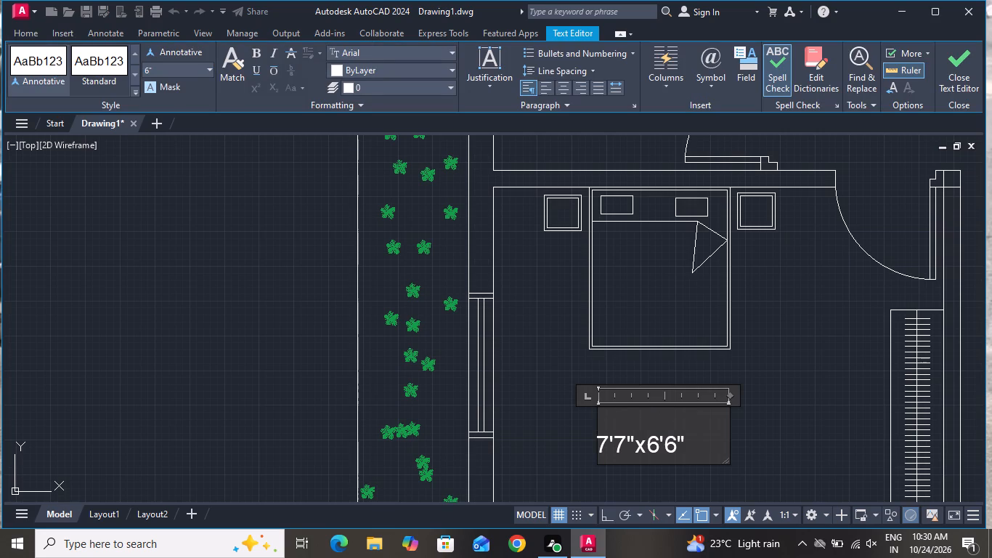
{"action": "left_click", "coordinate": [696, 448]}
{"action": "key", "text": "BackSpace"}
{"action": "key", "text": "BackSpace"}
{"action": "key", "text": "BackSpace"}
{"action": "key", "text": "BackSpace"}
{"action": "key", "text": "BackSpace"}
{"action": "key", "text": "BackSpace"}
{"action": "key", "text": "BackSpace"}
{"action": "key", "text": "BackSpace"}
{"action": "key", "text": "BackSpace"}
{"action": "key", "text": "BackSpace"}
{"action": "key", "text": "BackSpace"}
{"action": "key", "text": "BackSpace"}
{"action": "key", "text": "BackSpace"}
{"action": "key", "text": "BackSpace"}
{"action": "key", "text": "BackSpace"}
{"action": "key", "text": "BackSpace"}
{"action": "key", "text": "BackSpace"}
{"action": "key", "text": "BackSpace"}
{"action": "key", "text": "BackSpace"}
{"action": "key", "text": "BackSpace"}
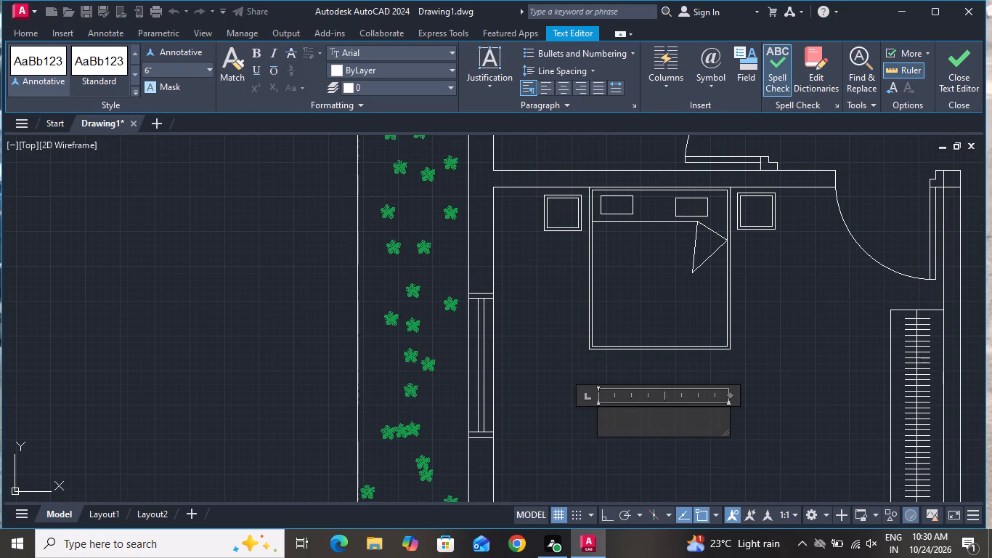
{"action": "type", "text": "bedroom 1"}
{"action": "key", "text": "Return"}
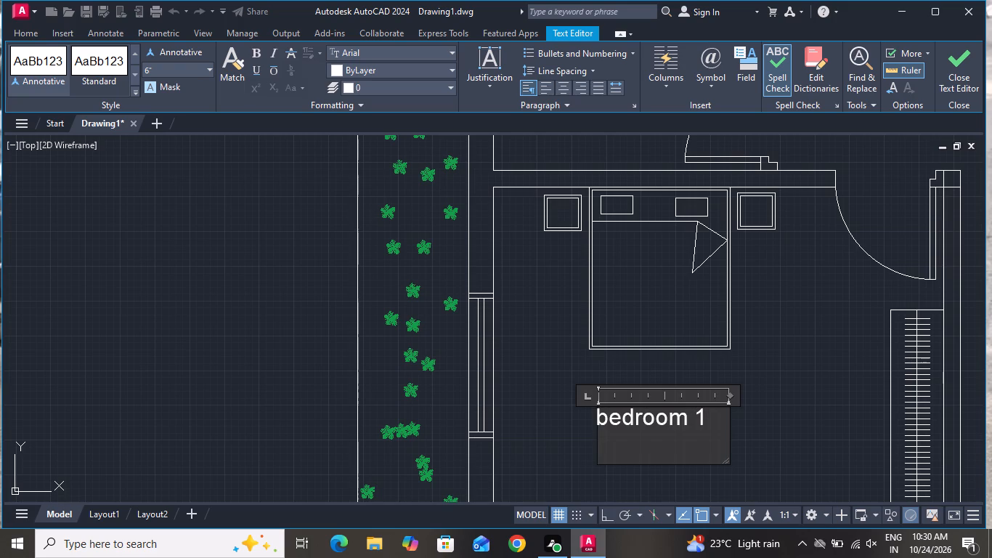
Add the dimension line 13'1"x10'8" beneath "bedroom 1" and finish editing the label.
{"action": "type", "text": "13'1"}
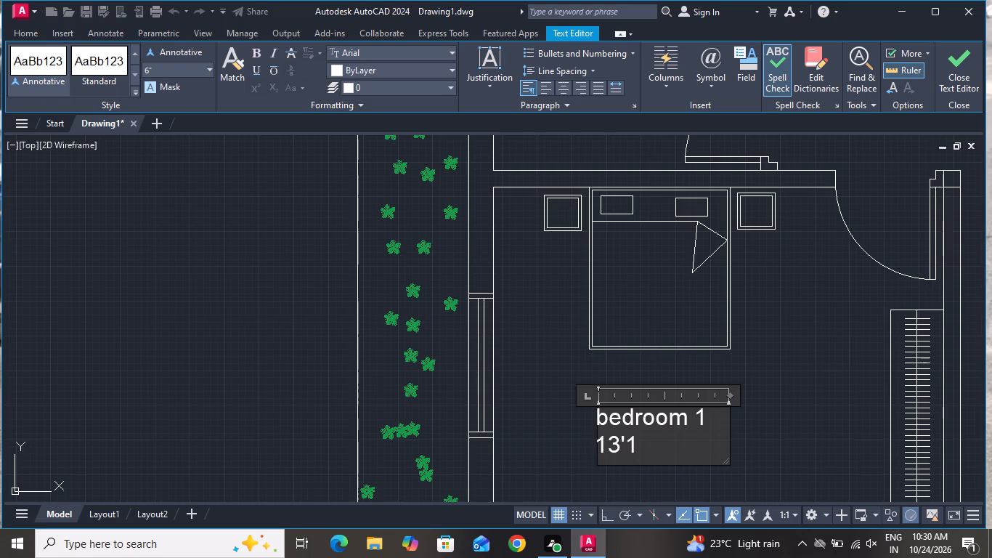
{"action": "type", "text": "\"x"}
{"action": "key", "text": "1"}
{"action": "type", "text": "0'8"}
{"action": "key", "text": "shift+quotedbl"}
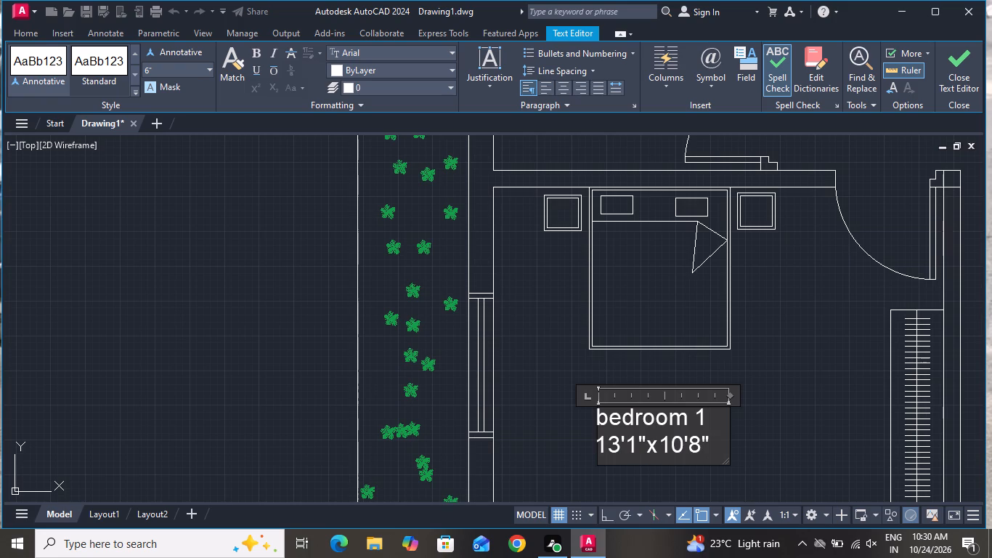
{"action": "left_click", "coordinate": [567, 339]}
Replace the name line of the bathroom label copy below the dining table with "kitchen and dining".
{"action": "scroll", "coordinate": [526, 299], "scroll_direction": "down", "scroll_amount": 1}
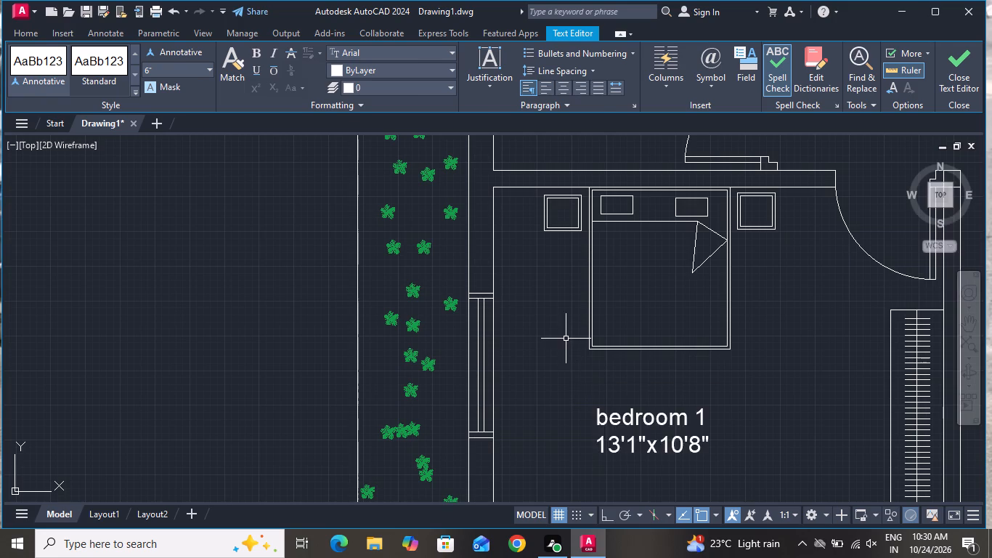
{"action": "scroll", "coordinate": [526, 299], "scroll_direction": "down", "scroll_amount": 5}
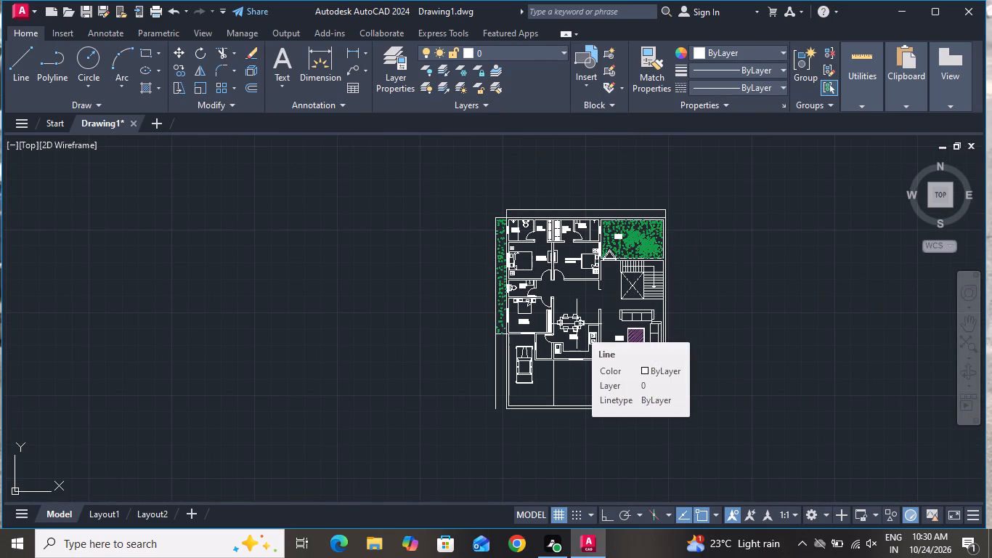
{"action": "scroll", "coordinate": [583, 355], "scroll_direction": "up", "scroll_amount": 2}
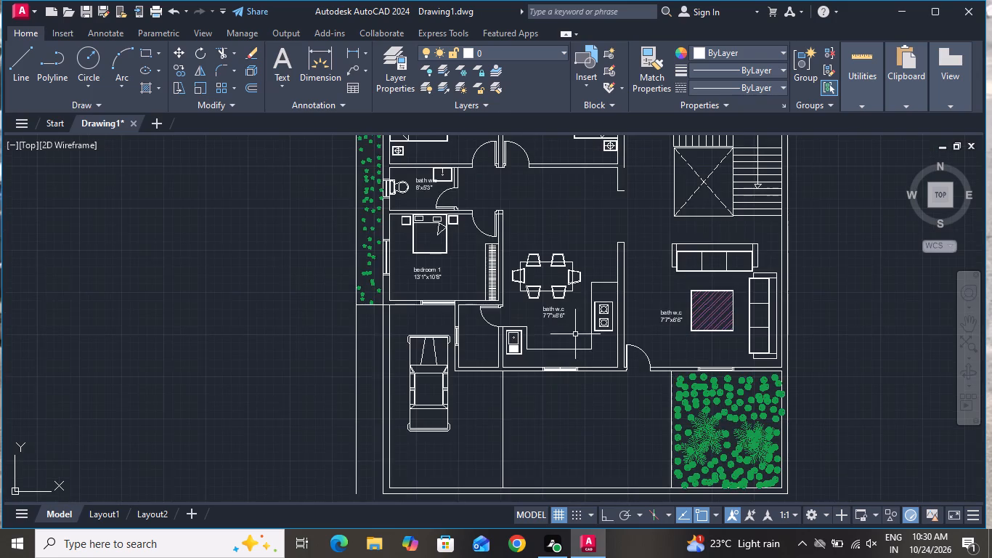
{"action": "scroll", "coordinate": [564, 319], "scroll_direction": "up", "scroll_amount": 4}
{"action": "double_click", "coordinate": [558, 254]}
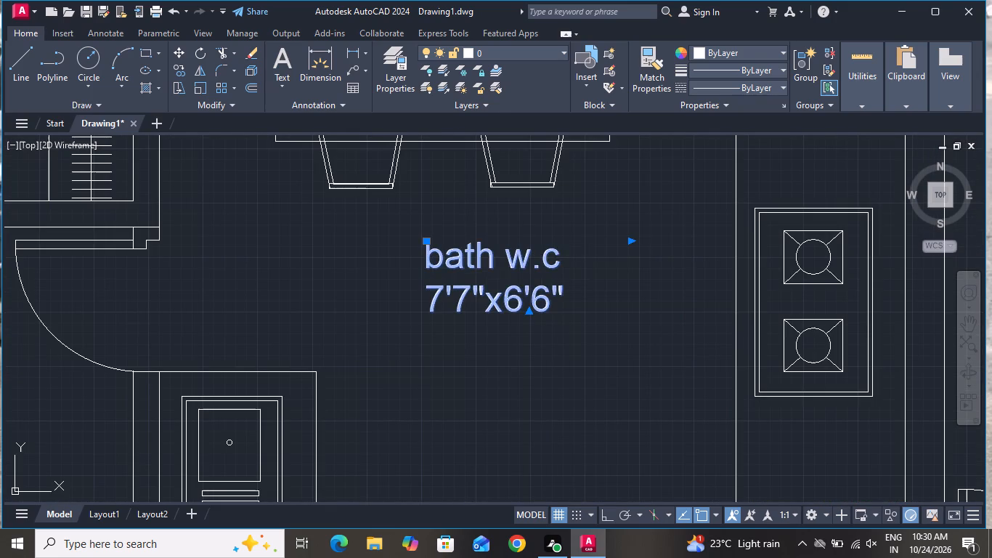
{"action": "key", "text": "BackSpace"}
{"action": "key", "text": "BackSpace"}
{"action": "key", "text": "BackSpace"}
{"action": "key", "text": "BackSpace"}
{"action": "key", "text": "BackSpace"}
{"action": "key", "text": "BackSpace"}
{"action": "key", "text": "BackSpace"}
{"action": "key", "text": "BackSpace"}
{"action": "key", "text": "BackSpace"}
{"action": "key", "text": "BackSpace"}
{"action": "key", "text": "BackSpace"}
{"action": "key", "text": "BackSpace"}
{"action": "key", "text": "BackSpace"}
{"action": "key", "text": "BackSpace"}
{"action": "key", "text": "BackSpace"}
{"action": "key", "text": "BackSpace"}
{"action": "key", "text": "BackSpace"}
{"action": "key", "text": "BackSpace"}
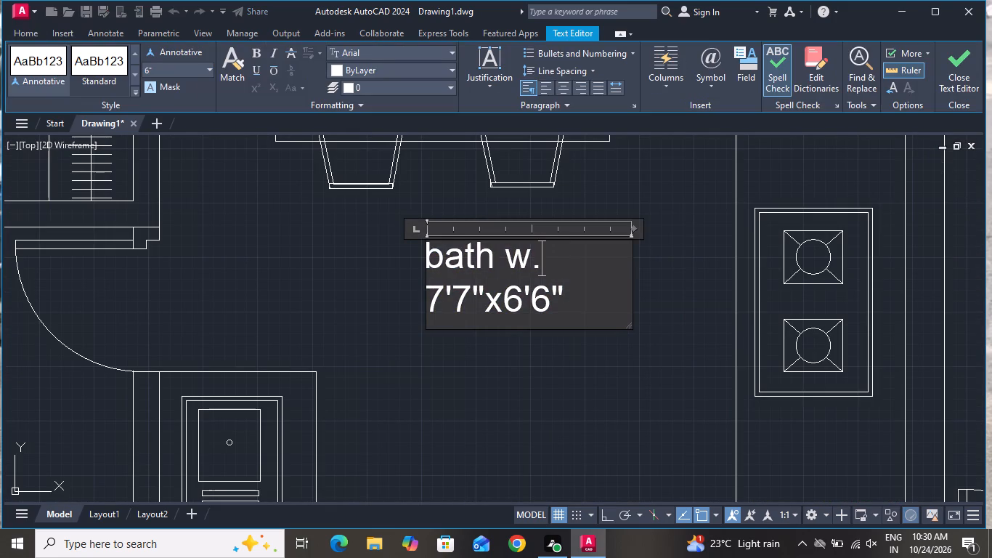
{"action": "type", "text": "kitchen"}
{"action": "key", "text": "space"}
{"action": "type", "text": "and"}
{"action": "key", "text": "space"}
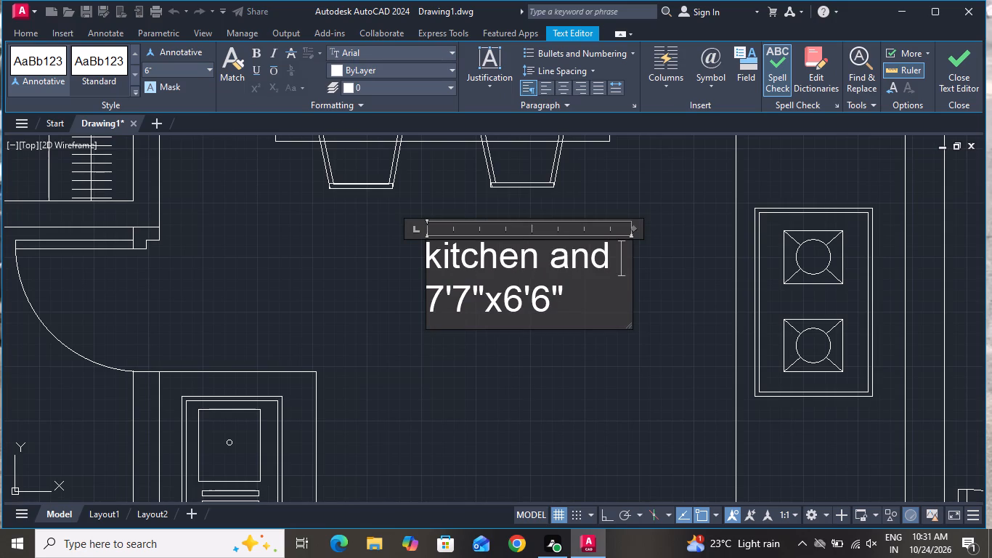
{"action": "type", "text": "dining"}
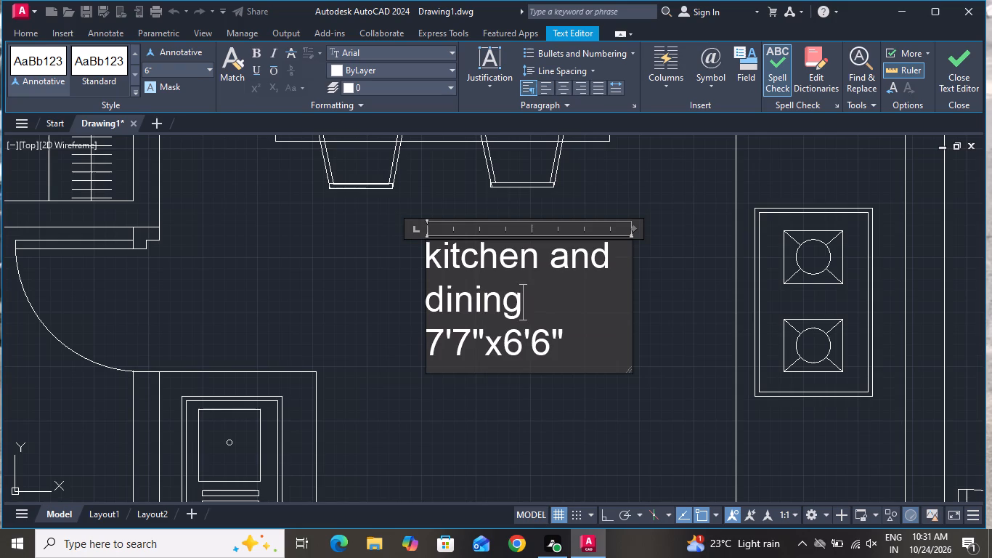
Widen the kitchen label's text box to about 5'-10" so "kitchen and dining" fits on one line.
{"action": "left_click", "coordinate": [629, 288]}
{"action": "left_click_drag", "start_coordinate": [632, 283], "coordinate": [735, 225]}
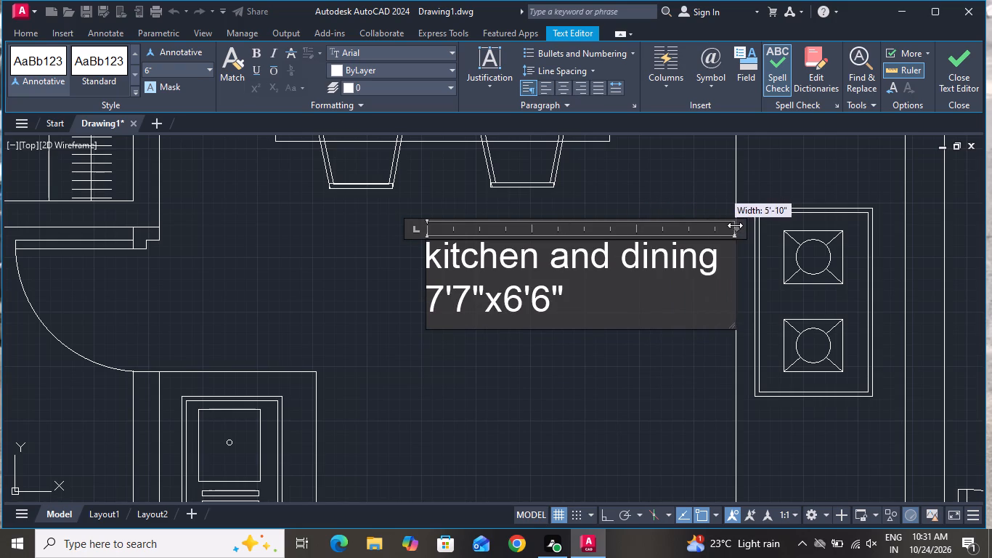
{"action": "left_click_drag", "start_coordinate": [735, 225], "coordinate": [738, 225]}
Set the dimension line of the "kitchen and dining" label to 14'6"x24'8" and finish editing.
{"action": "left_click", "coordinate": [578, 307]}
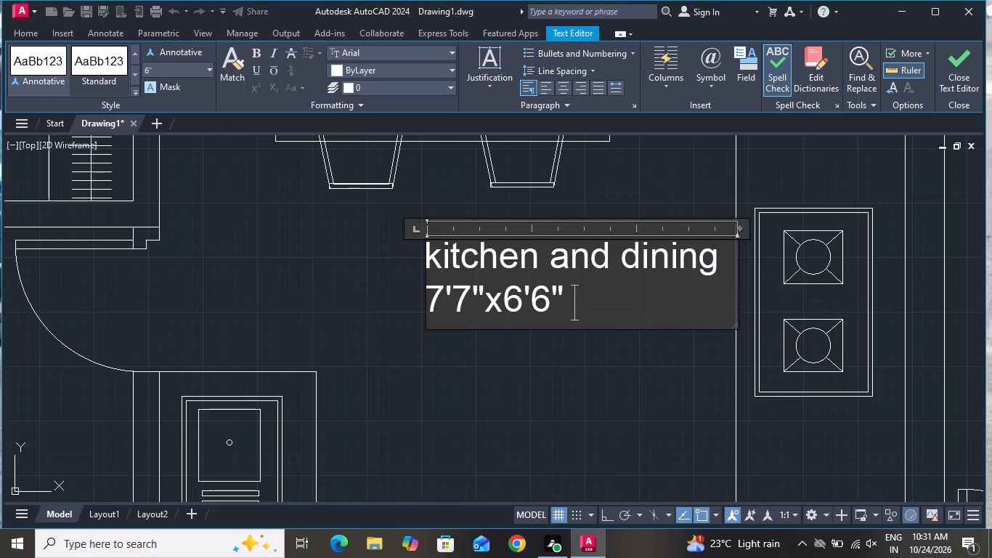
{"action": "key", "text": "BackSpace"}
{"action": "key", "text": "BackSpace"}
{"action": "key", "text": "BackSpace"}
{"action": "key", "text": "BackSpace"}
{"action": "key", "text": "BackSpace"}
{"action": "key", "text": "BackSpace"}
{"action": "key", "text": "BackSpace"}
{"action": "key", "text": "BackSpace"}
{"action": "key", "text": "BackSpace"}
{"action": "key", "text": "BackSpace"}
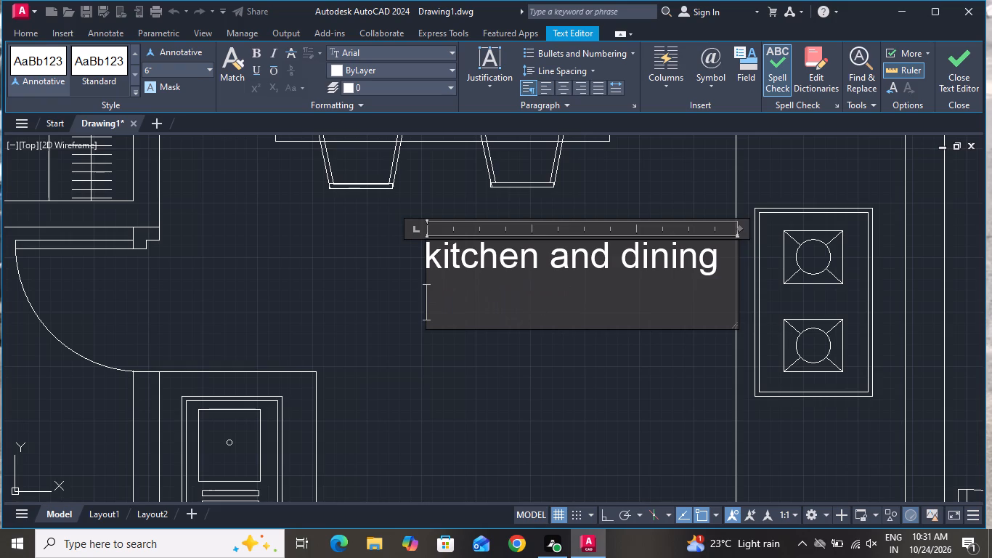
{"action": "key", "text": "1"}
{"action": "key", "text": "4"}
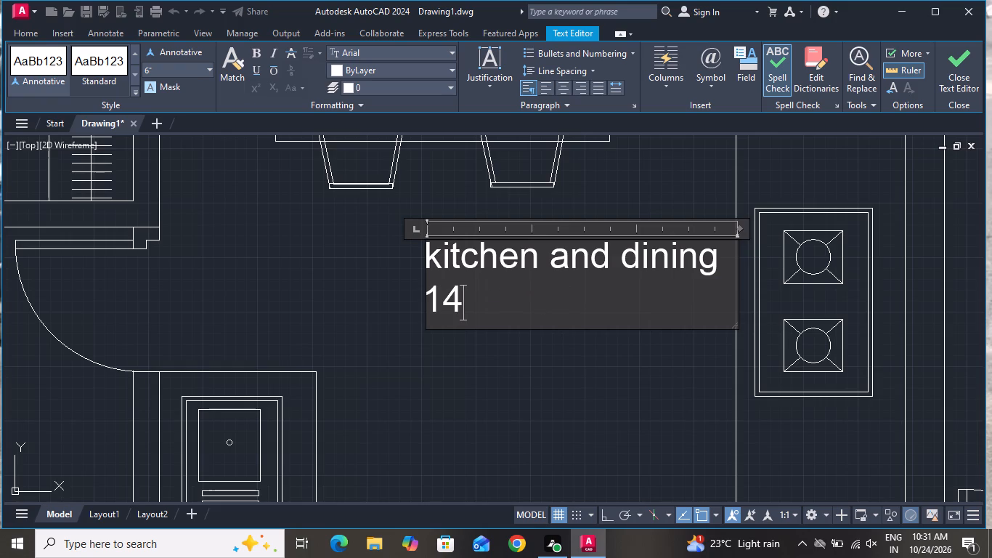
{"action": "key", "text": "apostrophe"}
{"action": "key", "text": "6"}
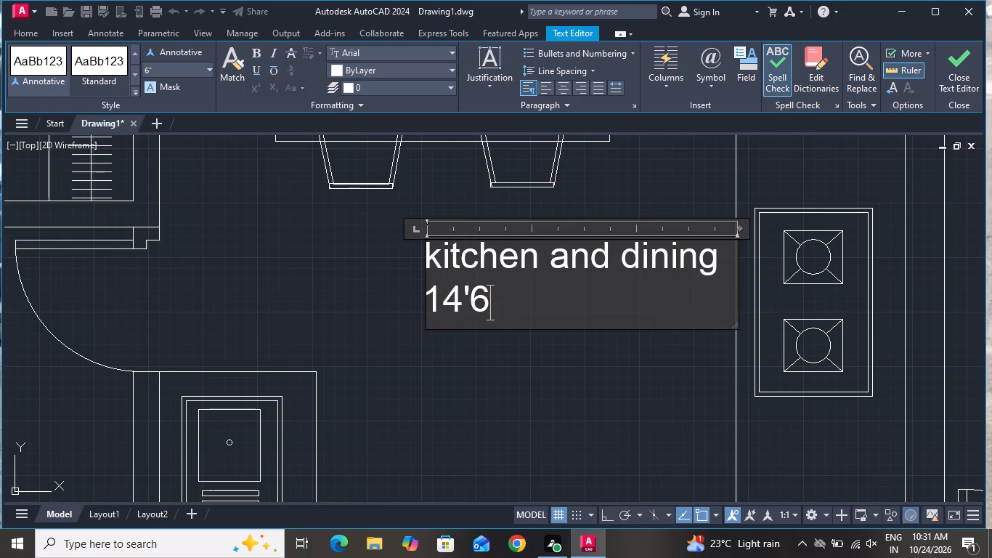
{"action": "type", "text": "\"x"}
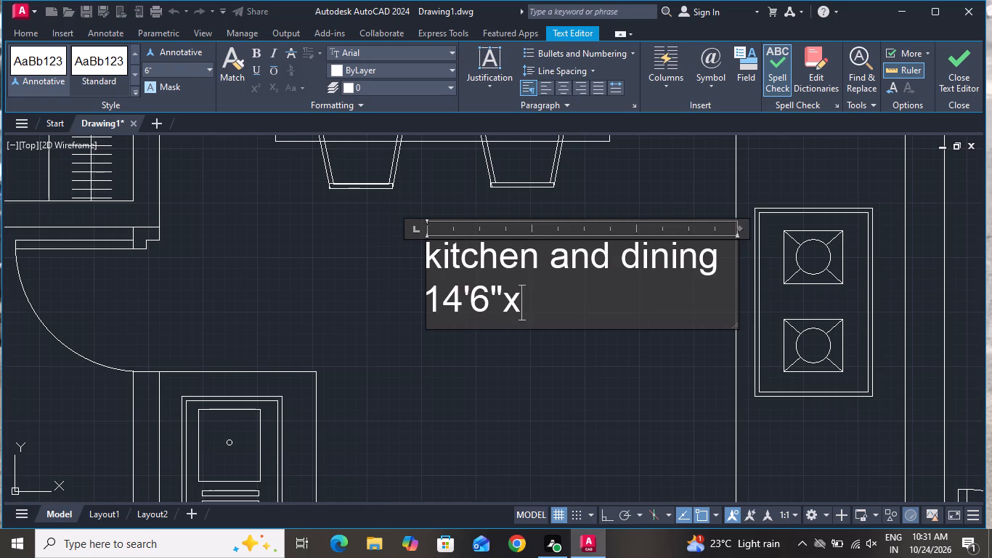
{"action": "type", "text": "24'"}
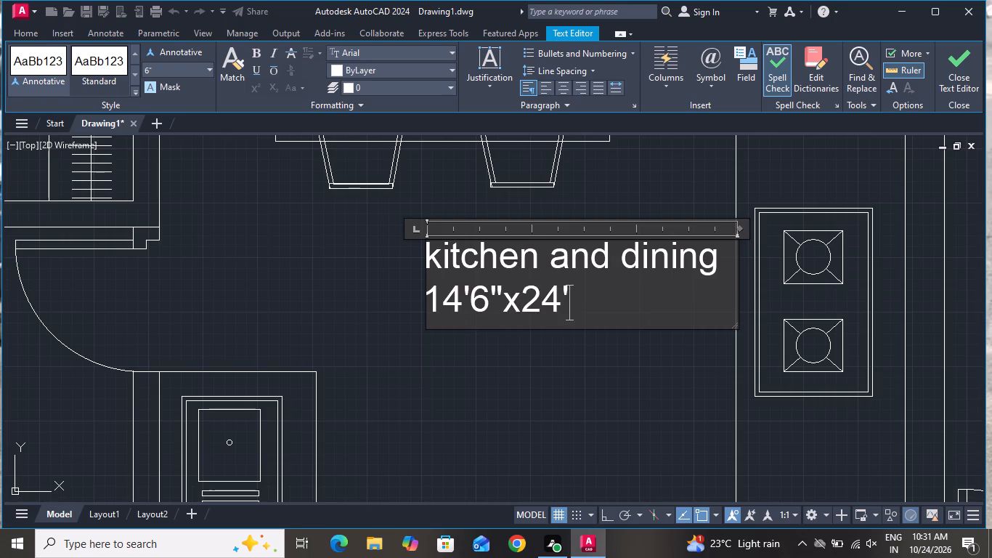
{"action": "key", "text": "8"}
{"action": "key", "text": "shift+quotedbl"}
{"action": "key", "text": "Return"}
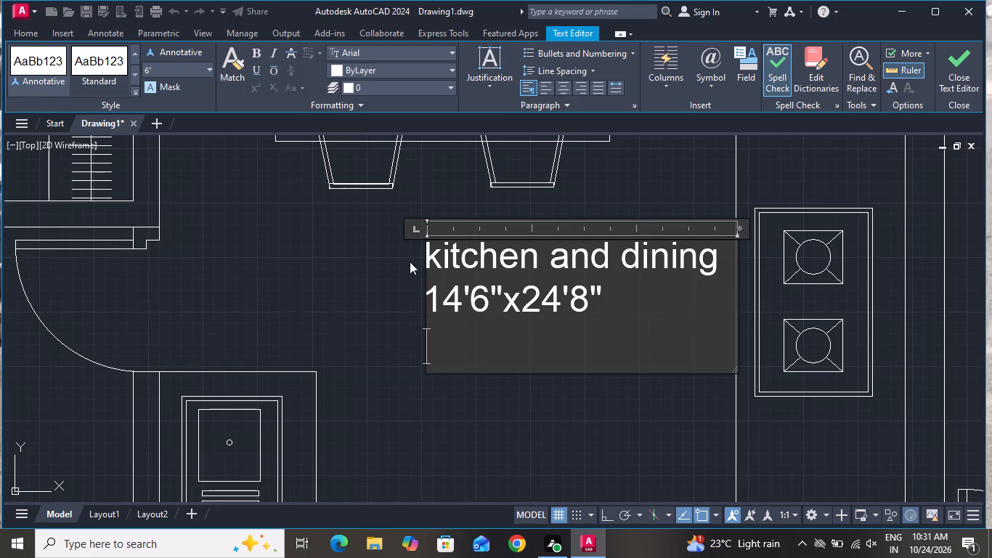
{"action": "left_click", "coordinate": [385, 270]}
Replace the name line of the bathroom label copy beside the hatched table in the sofa room with "drwaing".
{"action": "scroll", "coordinate": [386, 325], "scroll_direction": "down", "scroll_amount": 3}
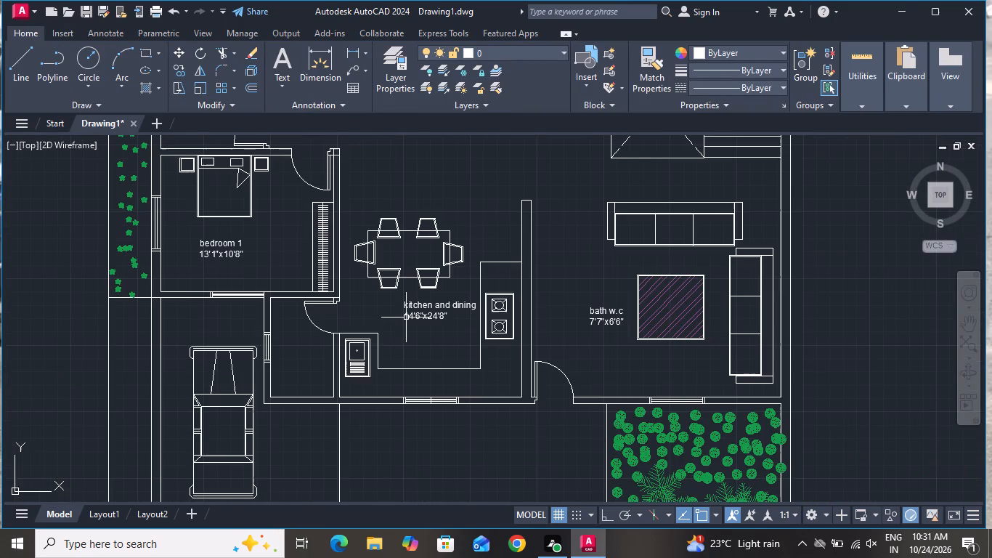
{"action": "scroll", "coordinate": [406, 318], "scroll_direction": "down", "scroll_amount": 1}
{"action": "scroll", "coordinate": [406, 318], "scroll_direction": "up", "scroll_amount": 1}
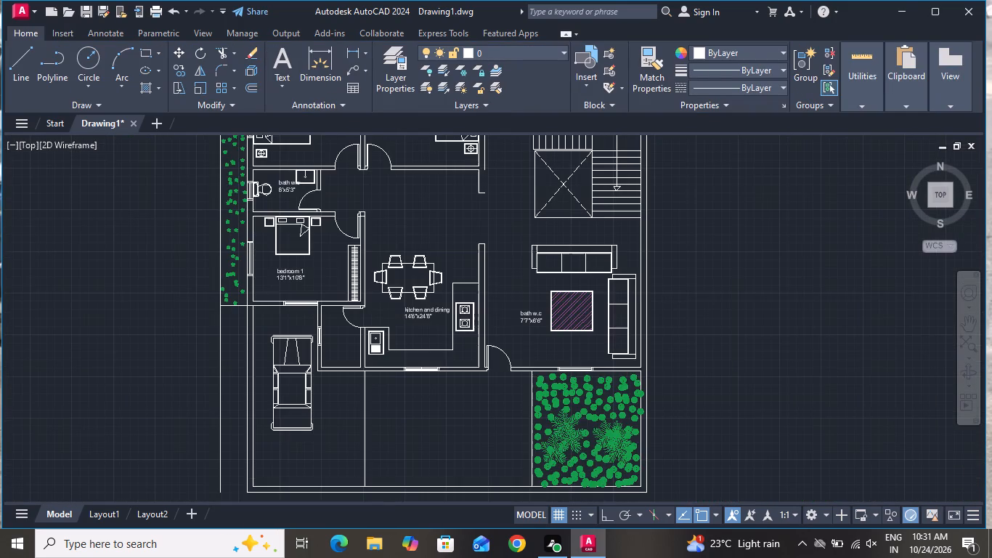
{"action": "scroll", "coordinate": [406, 318], "scroll_direction": "down", "scroll_amount": 2}
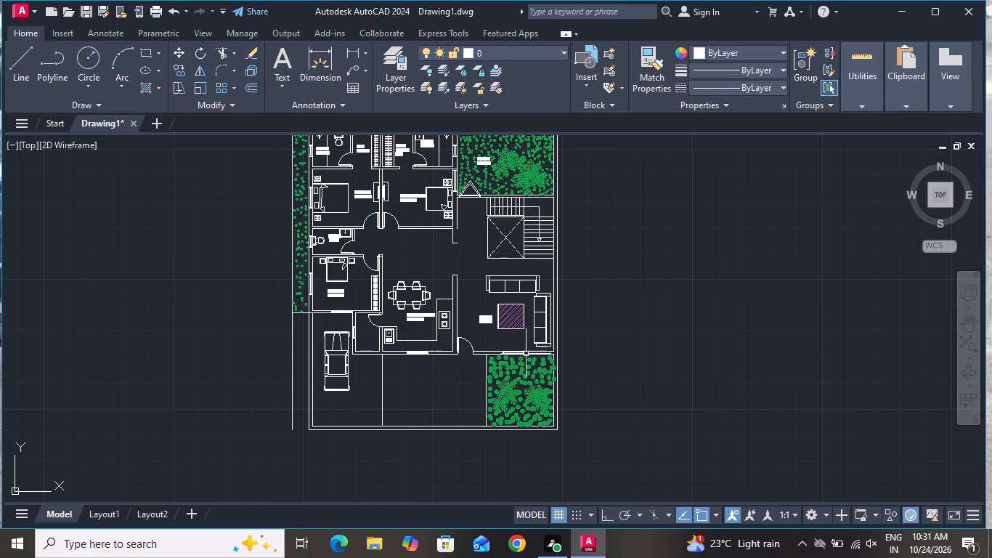
{"action": "scroll", "coordinate": [423, 331], "scroll_direction": "up", "scroll_amount": 2}
{"action": "scroll", "coordinate": [593, 307], "scroll_direction": "up", "scroll_amount": 3}
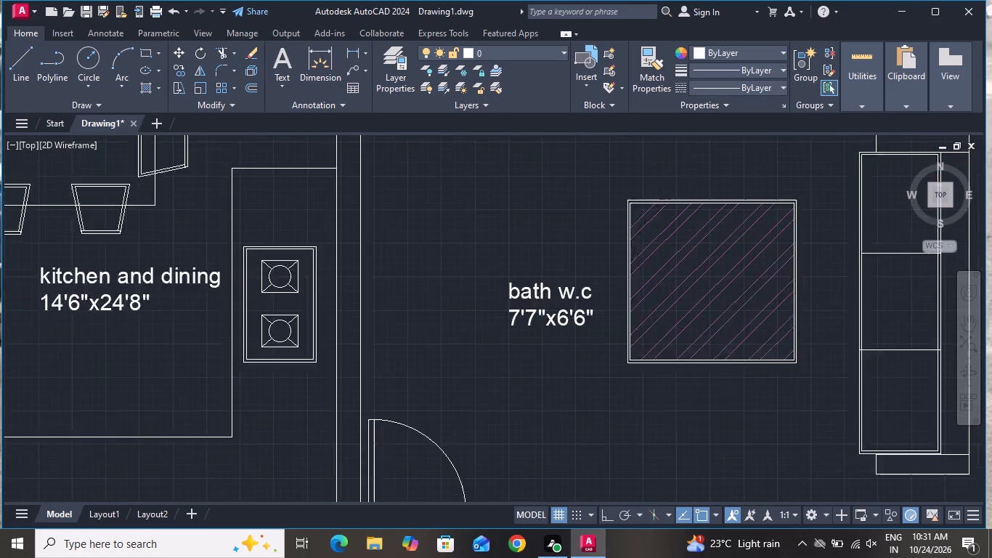
{"action": "double_click", "coordinate": [583, 288]}
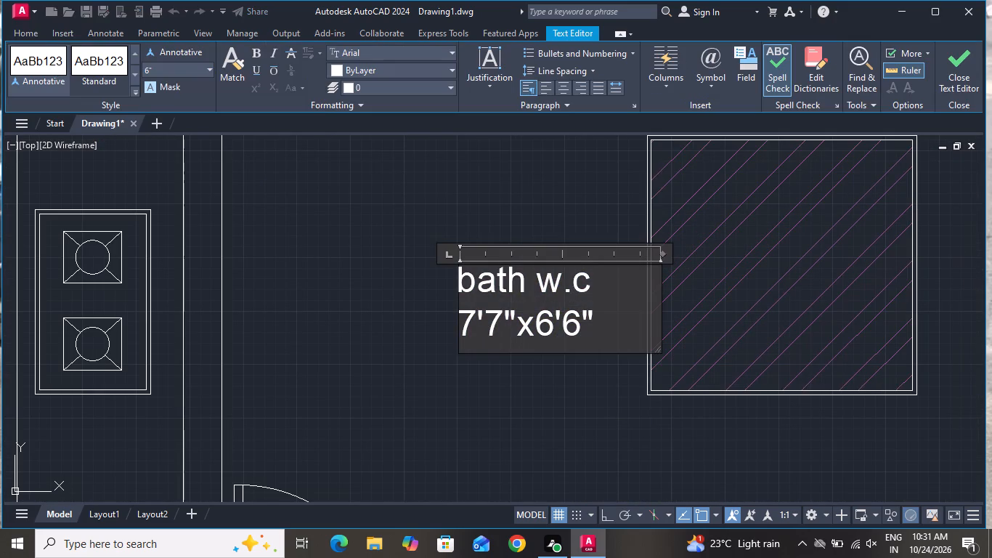
{"action": "key", "text": "BackSpace"}
{"action": "key", "text": "BackSpace"}
{"action": "key", "text": "BackSpace"}
{"action": "key", "text": "BackSpace"}
{"action": "key", "text": "BackSpace"}
{"action": "key", "text": "BackSpace"}
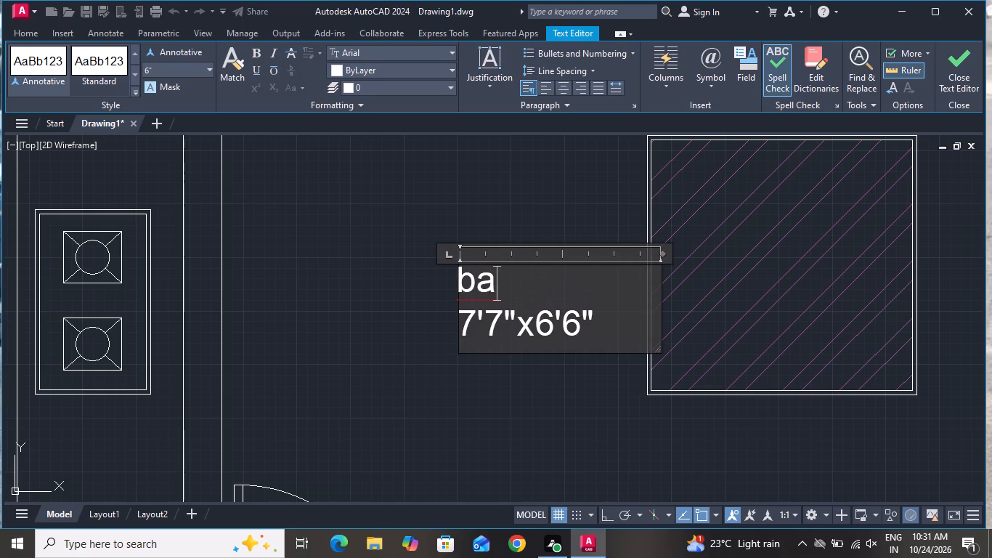
{"action": "key", "text": "BackSpace"}
{"action": "key", "text": "BackSpace"}
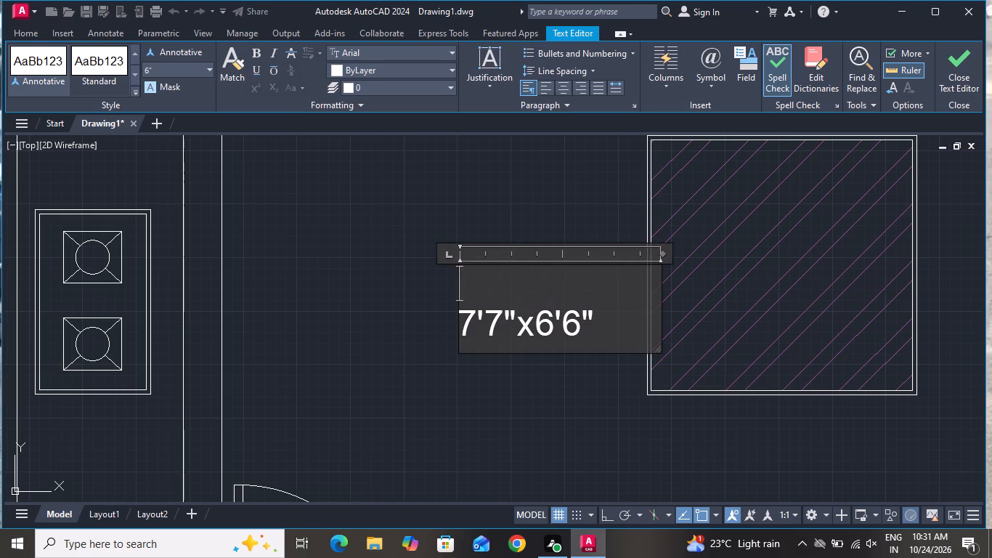
{"action": "key", "text": "d"}
{"action": "type", "text": "rwa"}
{"action": "type", "text": "ing"}
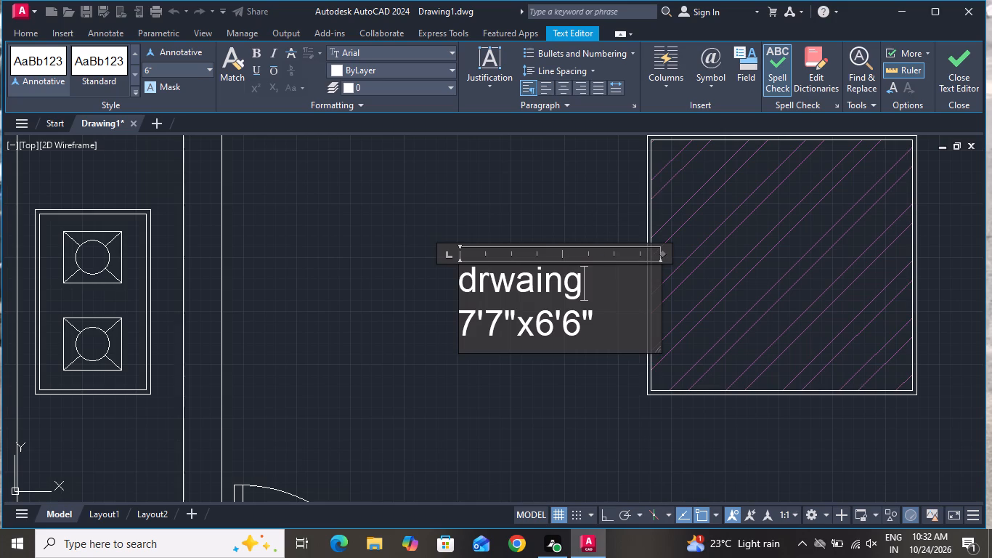
Clear both lines of the label beside the hatched table and re-enter the name line as "drwaing".
{"action": "left_click", "coordinate": [612, 330]}
{"action": "key", "text": "BackSpace"}
{"action": "key", "text": "BackSpace"}
{"action": "key", "text": "BackSpace"}
{"action": "key", "text": "BackSpace"}
{"action": "key", "text": "BackSpace"}
{"action": "key", "text": "BackSpace"}
{"action": "key", "text": "BackSpace"}
{"action": "key", "text": "BackSpace"}
{"action": "key", "text": "BackSpace"}
{"action": "key", "text": "BackSpace"}
{"action": "key", "text": "BackSpace"}
{"action": "key", "text": "BackSpace"}
{"action": "key", "text": "BackSpace"}
{"action": "key", "text": "BackSpace"}
{"action": "key", "text": "BackSpace"}
{"action": "key", "text": "BackSpace"}
{"action": "key", "text": "BackSpace"}
{"action": "key", "text": "BackSpace"}
{"action": "key", "text": "BackSpace"}
{"action": "key", "text": "BackSpace"}
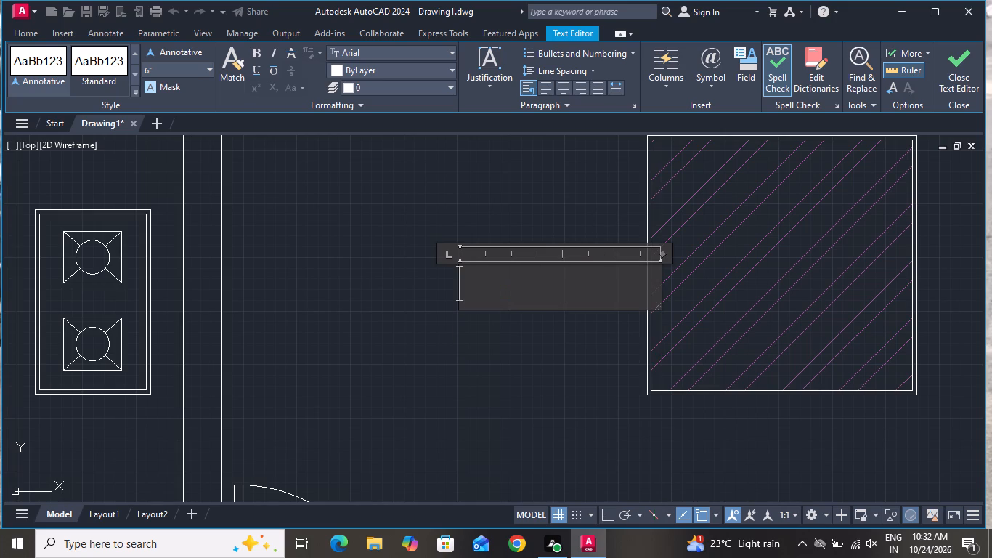
{"action": "key", "text": "d"}
{"action": "type", "text": "rwaing"}
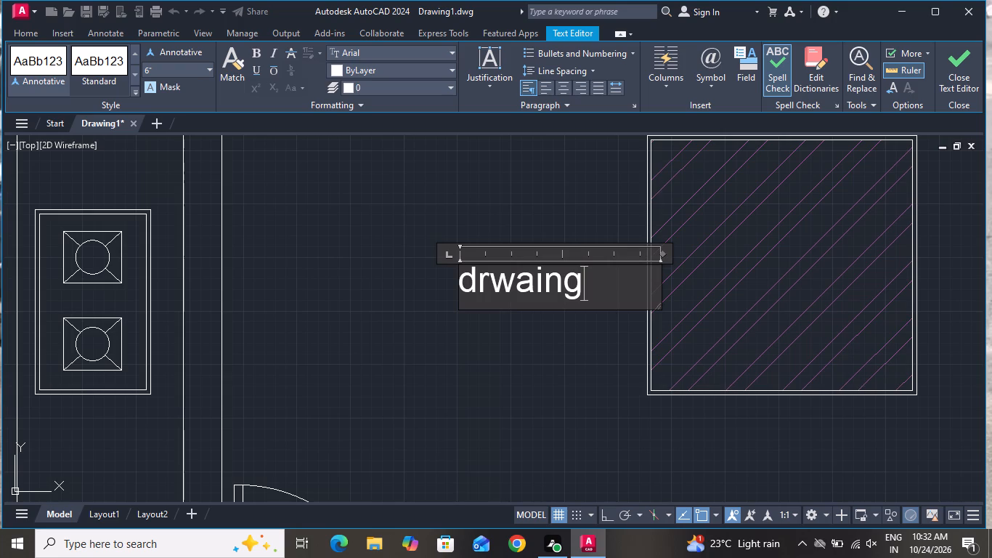
{"action": "key", "text": "Return"}
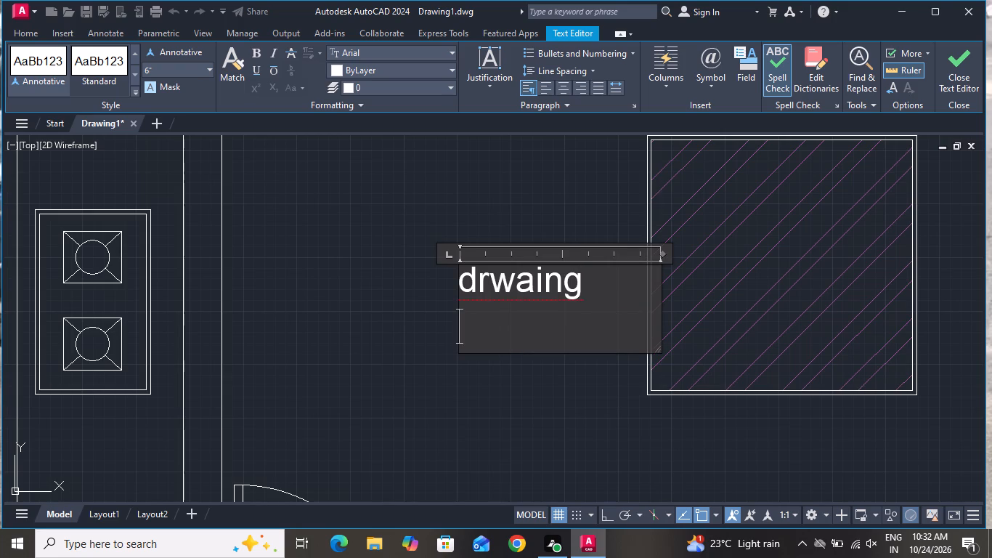
Correct the spelling of the label's name line to "drawing".
{"action": "left_click", "coordinate": [609, 270]}
{"action": "key", "text": "BackSpace"}
{"action": "key", "text": "BackSpace"}
{"action": "key", "text": "BackSpace"}
{"action": "key", "text": "BackSpace"}
{"action": "key", "text": "BackSpace"}
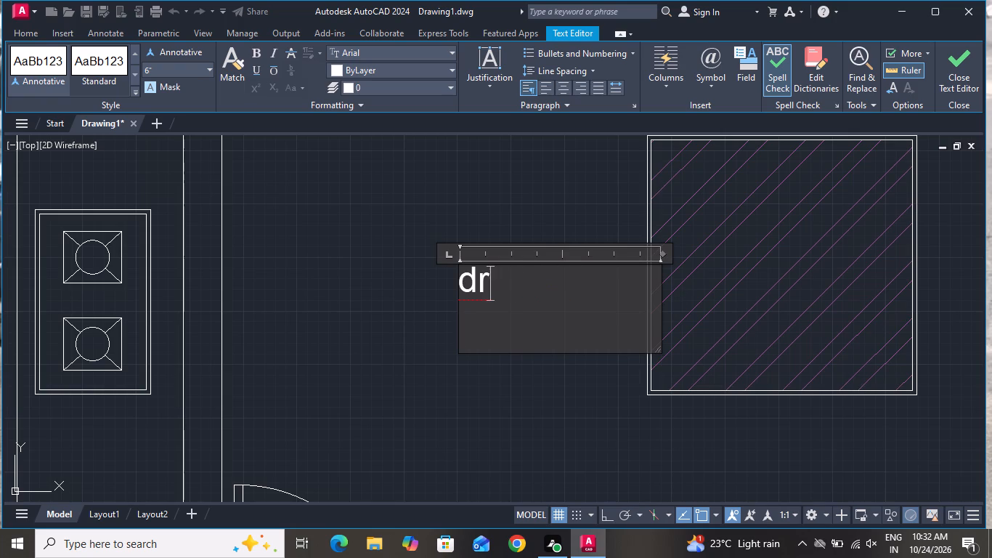
{"action": "key", "text": "a"}
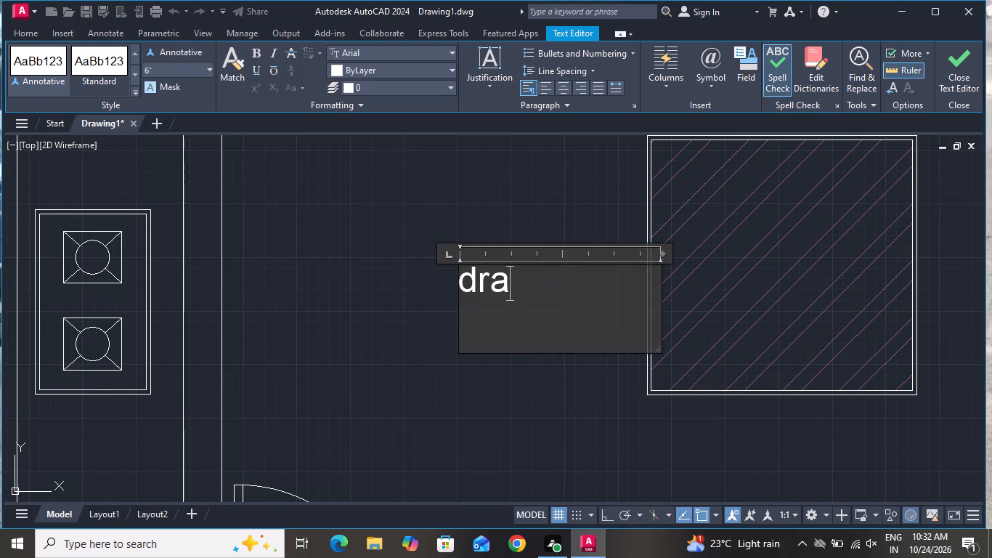
{"action": "type", "text": "win"}
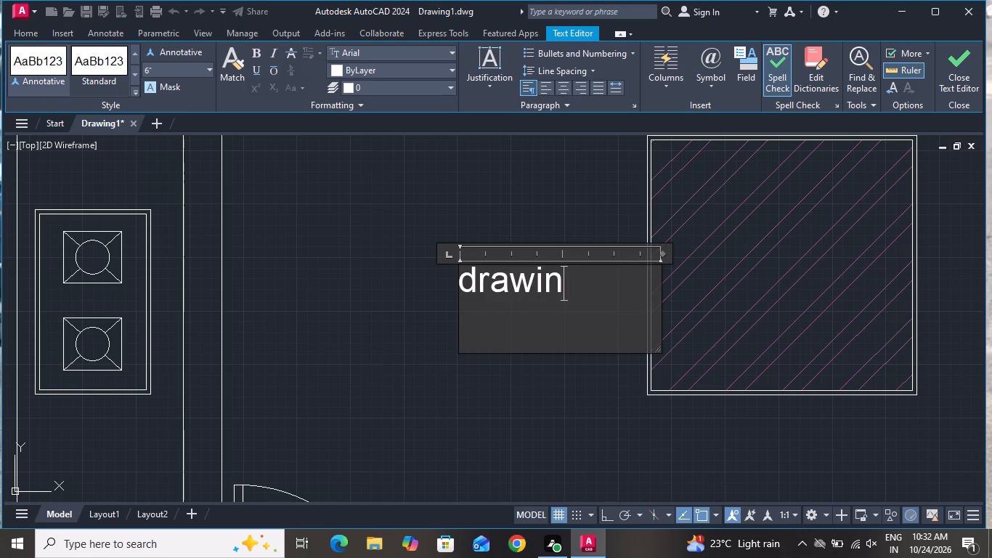
{"action": "key", "text": "g"}
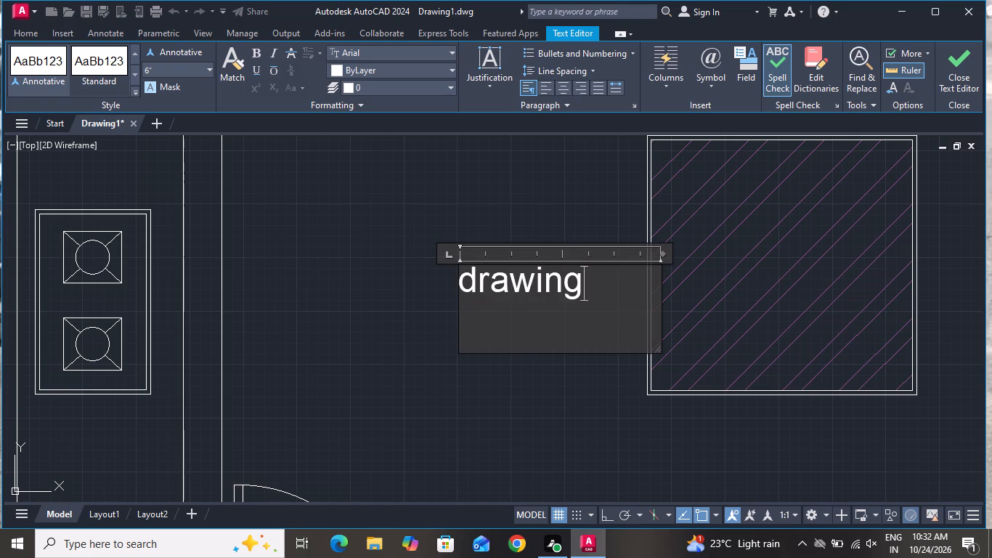
Enter 16'x20'3" as the dimension line of the "drawing" label and finish editing.
{"action": "key", "text": "Return"}
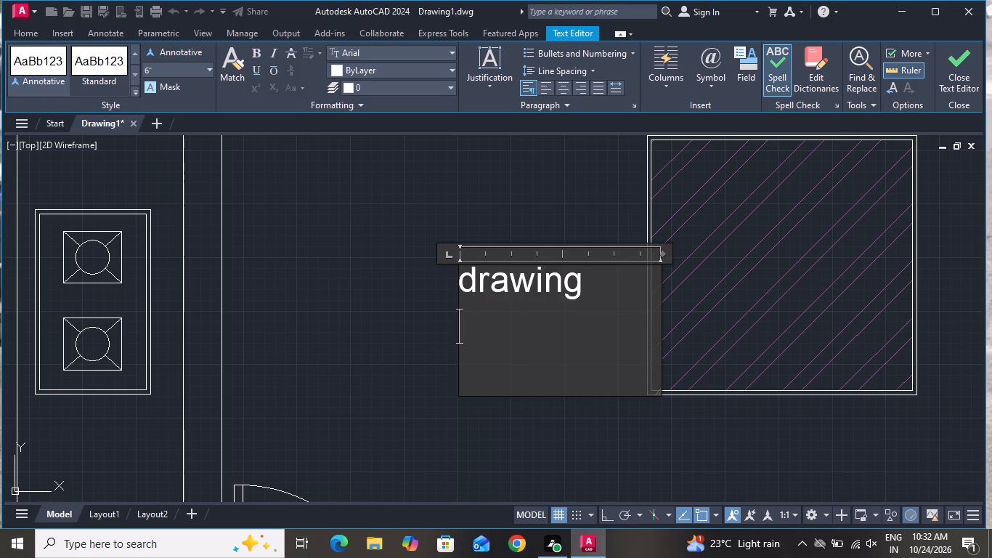
{"action": "key", "text": "1"}
{"action": "type", "text": "6'"}
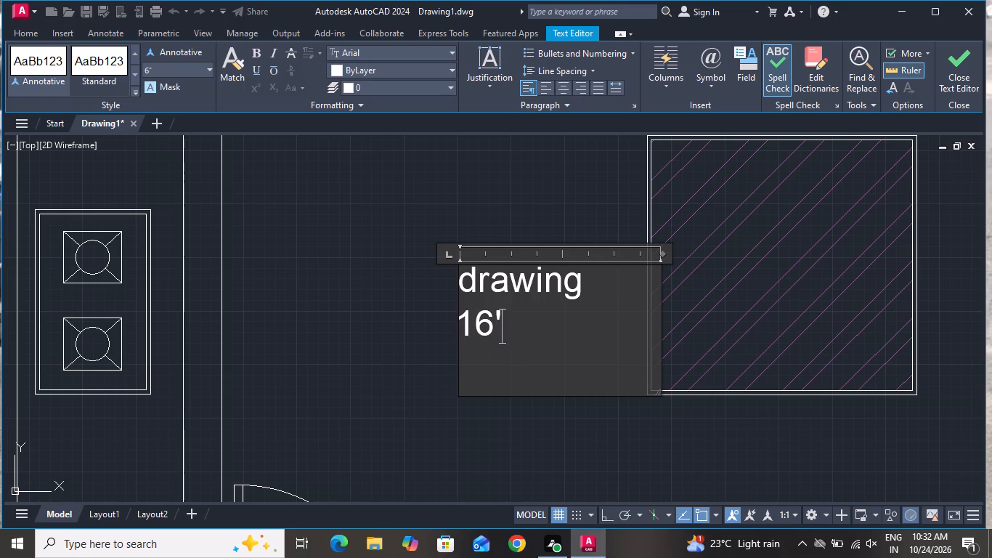
{"action": "type", "text": "x2"}
{"action": "key", "text": "0"}
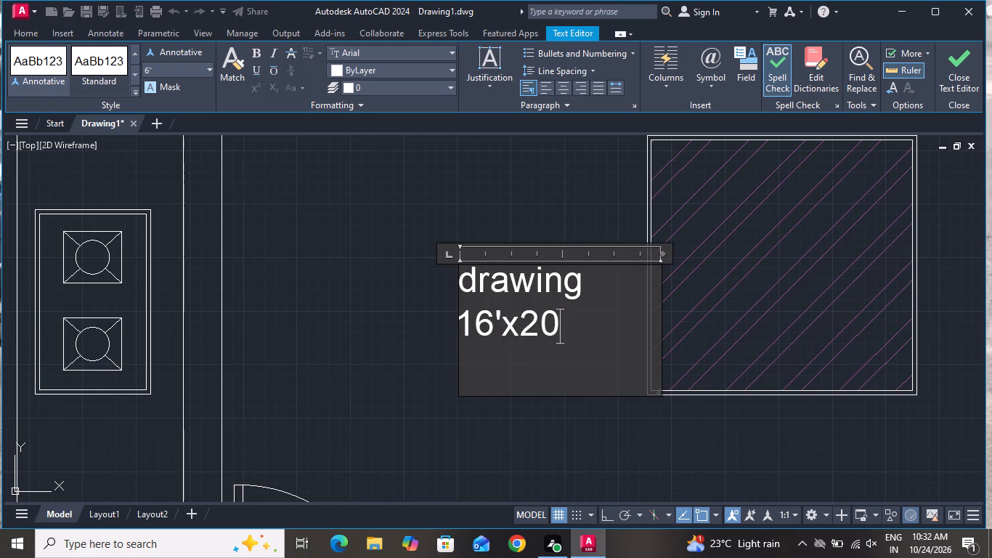
{"action": "key", "text": "apostrophe"}
{"action": "key", "text": "3"}
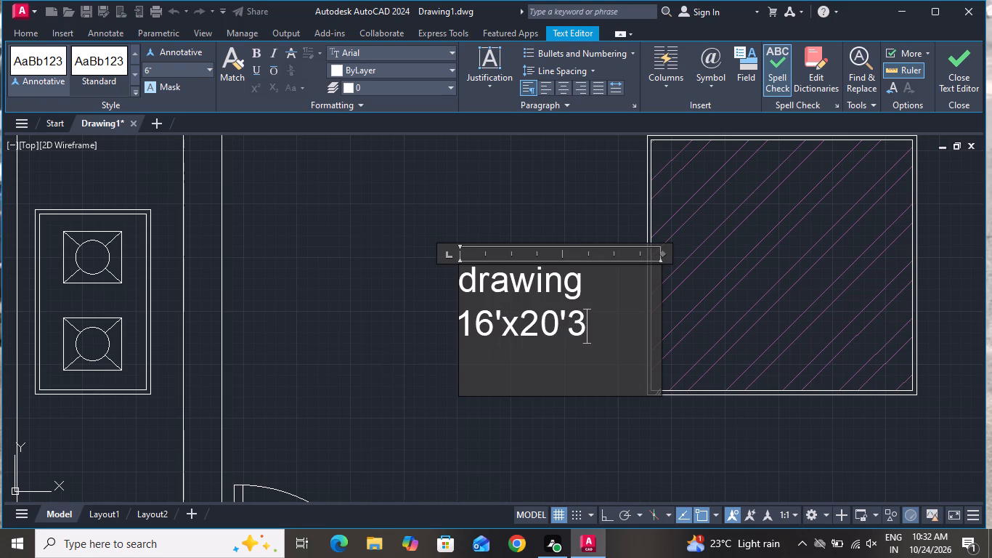
{"action": "key", "text": "shift+quotedbl"}
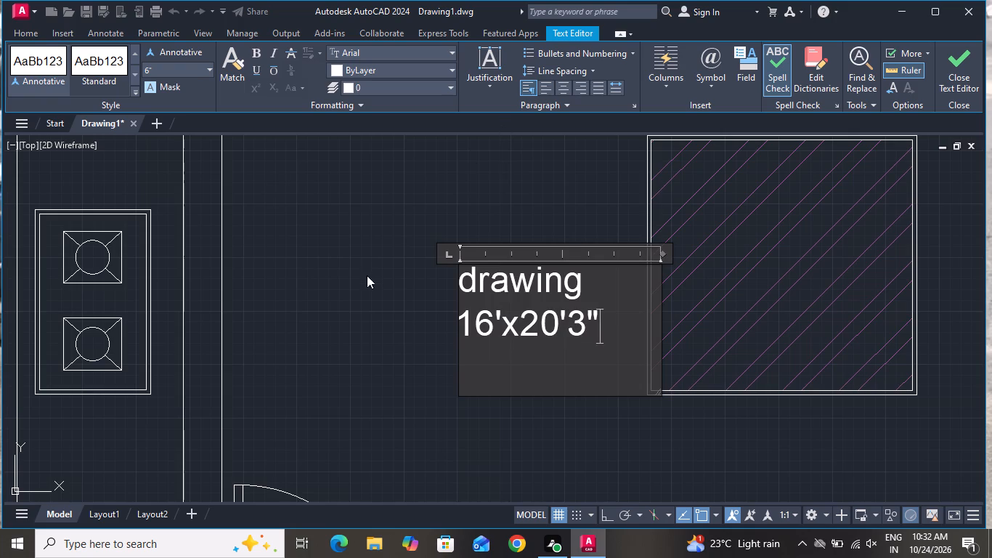
{"action": "left_click", "coordinate": [366, 275]}
Copy the "kitchen and dining" label about 11'-10" down into the open area outside the kitchen window.
{"action": "scroll", "coordinate": [376, 285], "scroll_direction": "down", "scroll_amount": 3}
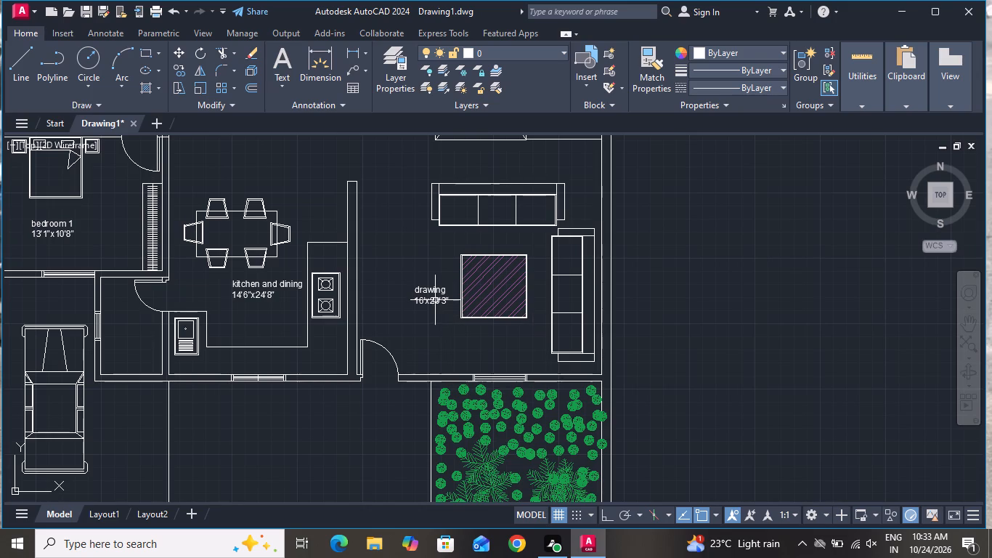
{"action": "scroll", "coordinate": [439, 300], "scroll_direction": "up", "scroll_amount": 2}
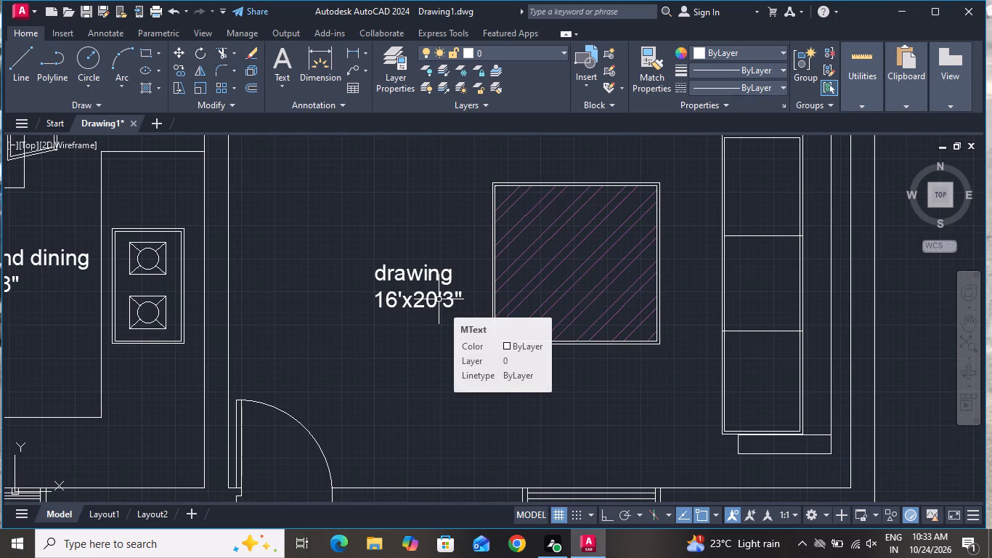
{"action": "scroll", "coordinate": [443, 291], "scroll_direction": "down", "scroll_amount": 3}
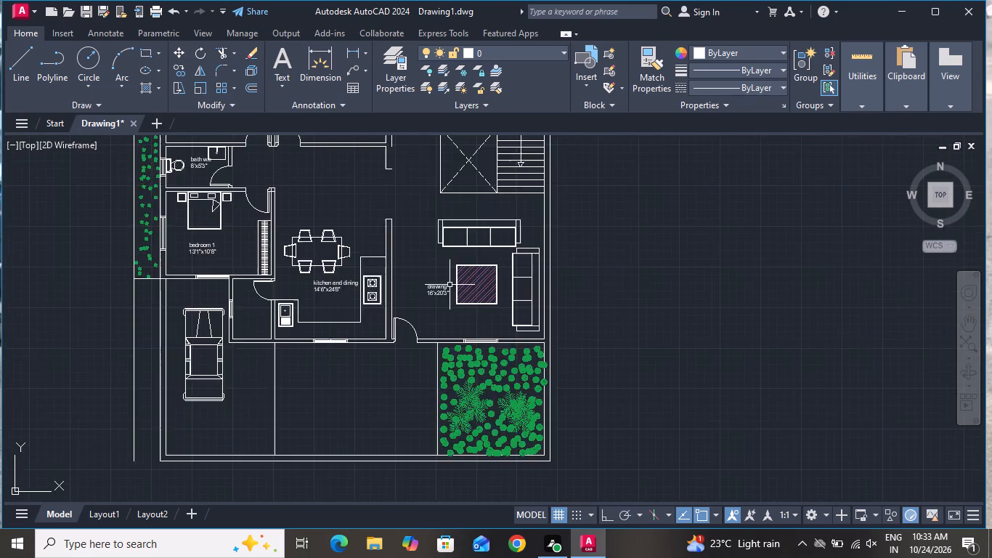
{"action": "scroll", "coordinate": [452, 280], "scroll_direction": "down", "scroll_amount": 1}
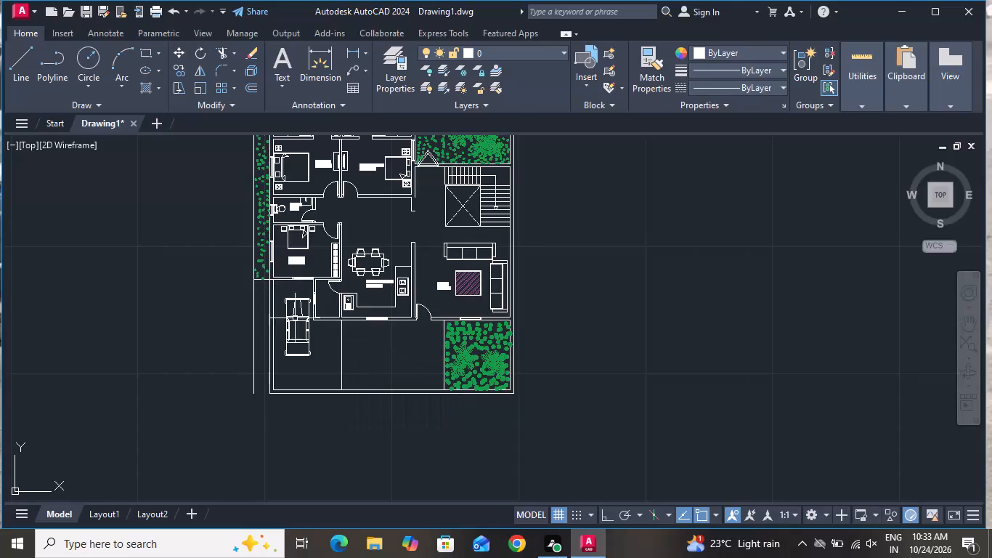
{"action": "scroll", "coordinate": [412, 278], "scroll_direction": "up", "scroll_amount": 2}
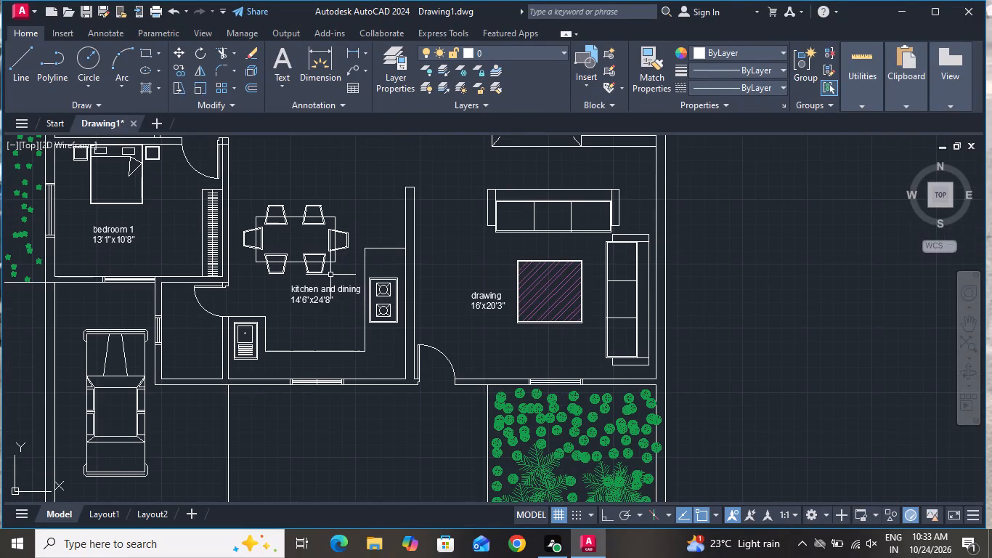
{"action": "left_click", "coordinate": [330, 275]}
{"action": "left_click", "coordinate": [306, 307]}
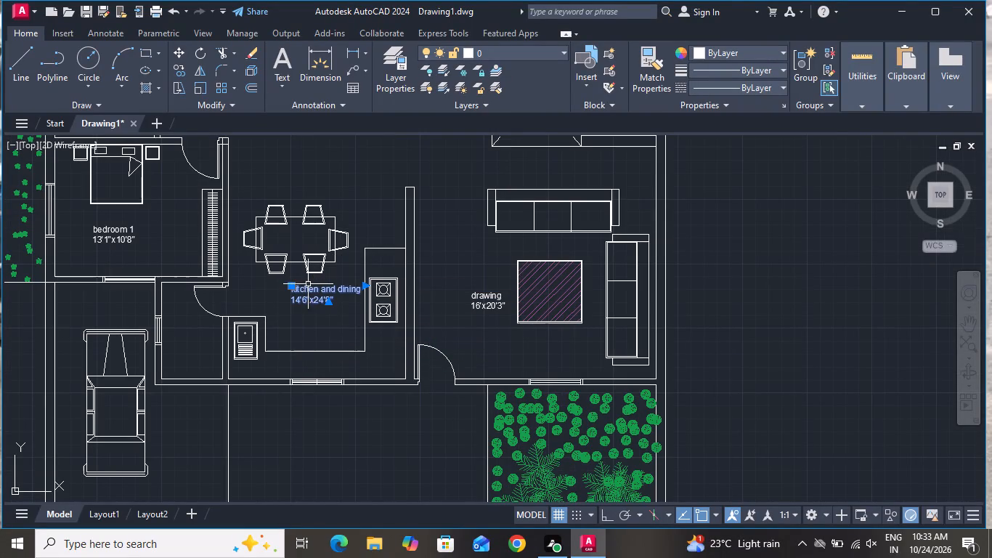
{"action": "left_click", "coordinate": [184, 70]}
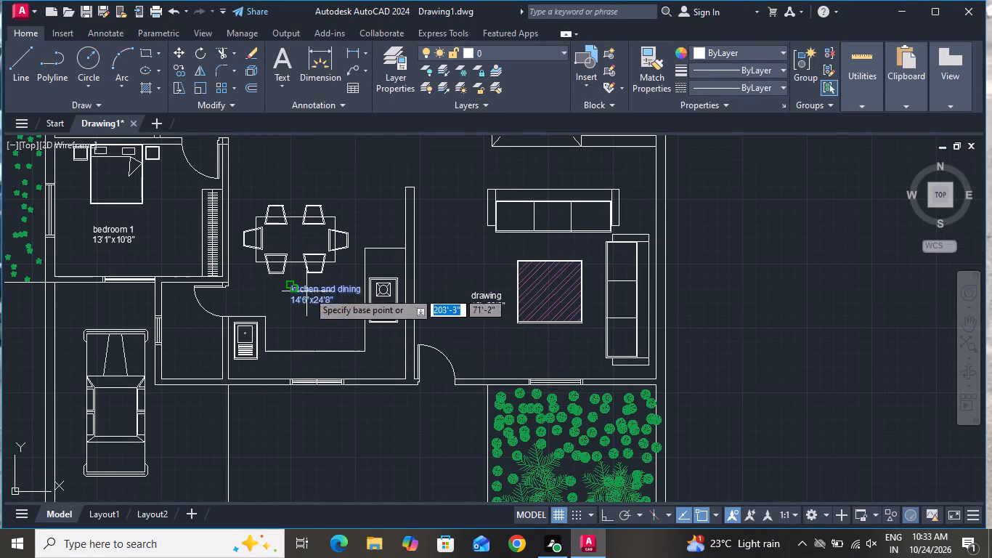
{"action": "left_click", "coordinate": [314, 291]}
{"action": "scroll", "coordinate": [336, 269], "scroll_direction": "down", "scroll_amount": 2}
{"action": "scroll", "coordinate": [325, 341], "scroll_direction": "up", "scroll_amount": 3}
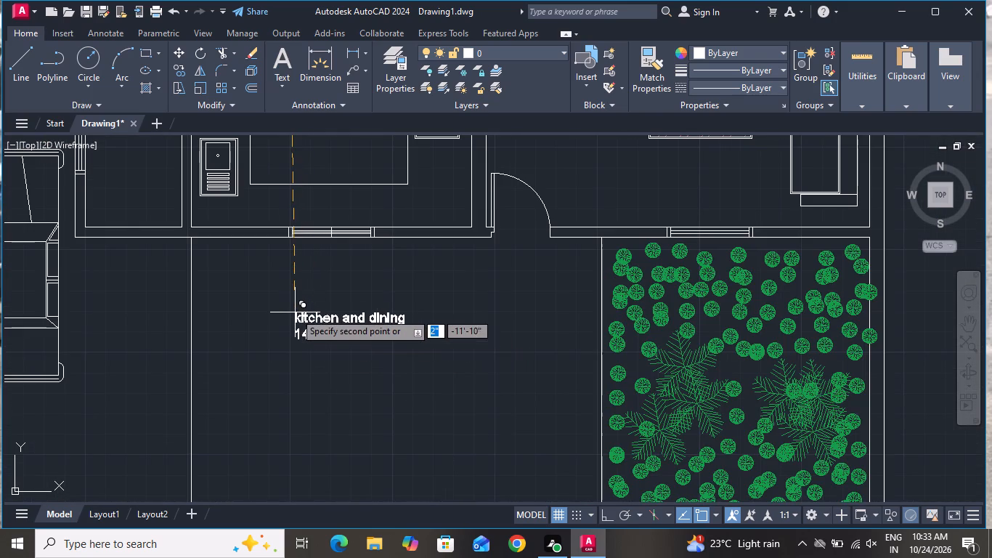
{"action": "left_click", "coordinate": [295, 312]}
{"action": "right_click", "coordinate": [295, 312]}
{"action": "left_click", "coordinate": [340, 343]}
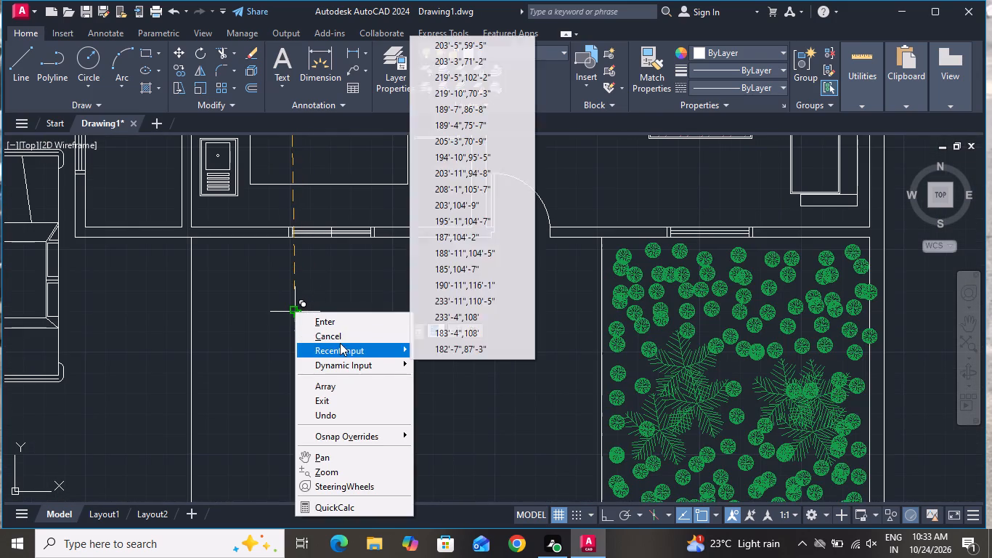
{"action": "left_click", "coordinate": [357, 337]}
Replace the name line of the label copy outside the kitchen window with "verandan sit out".
{"action": "scroll", "coordinate": [389, 323], "scroll_direction": "up", "scroll_amount": 2}
{"action": "double_click", "coordinate": [419, 307]}
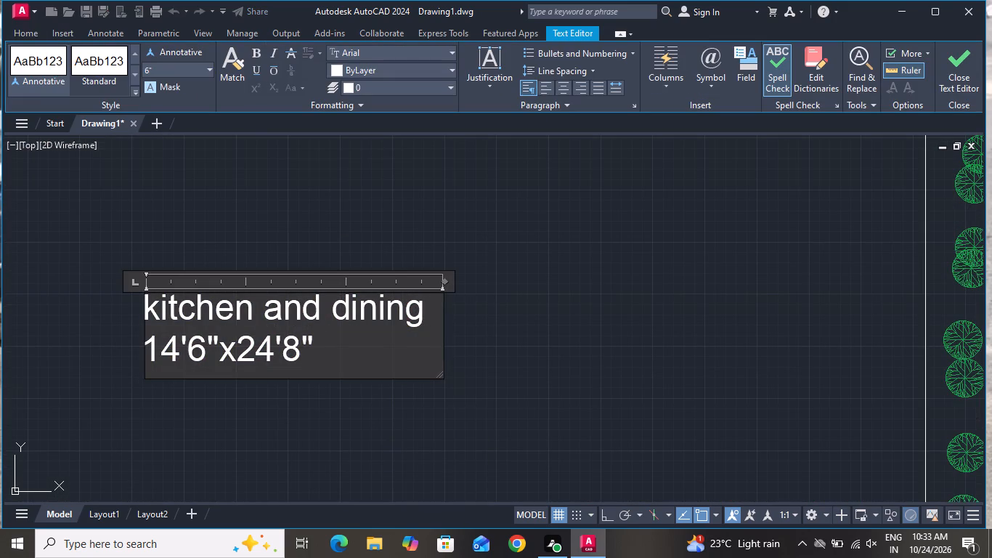
{"action": "key", "text": "BackSpace"}
{"action": "key", "text": "BackSpace"}
{"action": "key", "text": "BackSpace"}
{"action": "key", "text": "BackSpace"}
{"action": "key", "text": "BackSpace"}
{"action": "key", "text": "BackSpace"}
{"action": "key", "text": "BackSpace"}
{"action": "key", "text": "BackSpace"}
{"action": "key", "text": "BackSpace"}
{"action": "key", "text": "BackSpace"}
{"action": "key", "text": "BackSpace"}
{"action": "key", "text": "BackSpace"}
{"action": "key", "text": "BackSpace"}
{"action": "key", "text": "BackSpace"}
{"action": "key", "text": "BackSpace"}
{"action": "key", "text": "BackSpace"}
{"action": "key", "text": "BackSpace"}
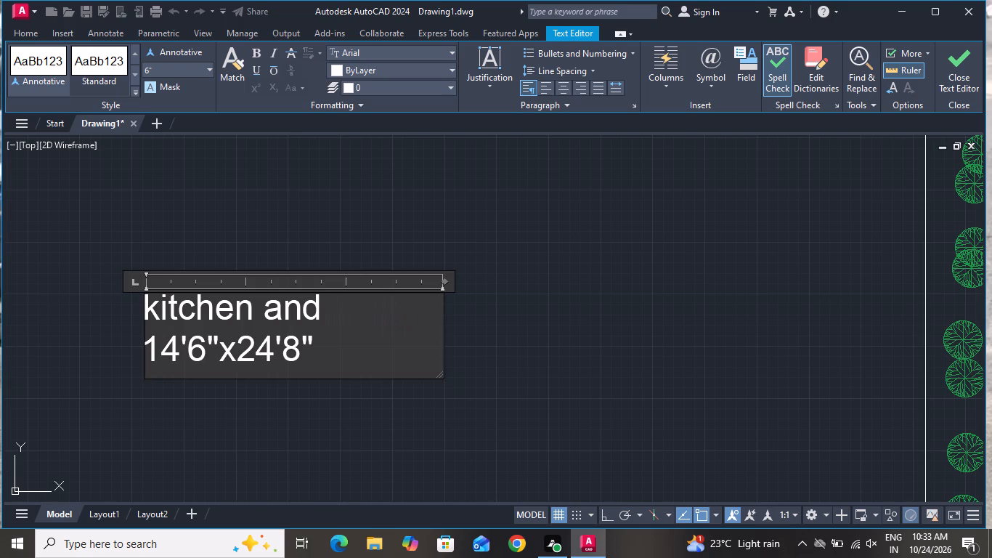
{"action": "key", "text": "BackSpace"}
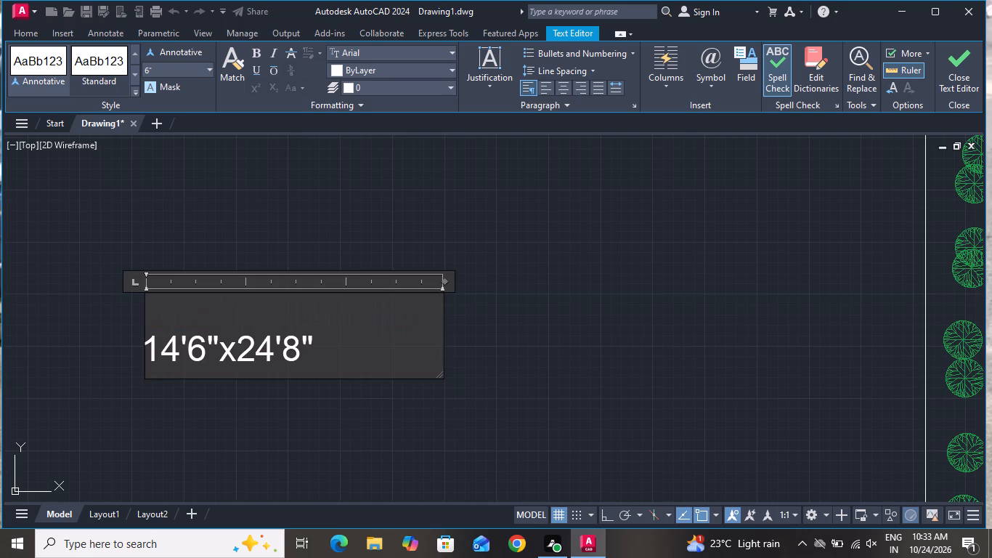
{"action": "type", "text": "ver"}
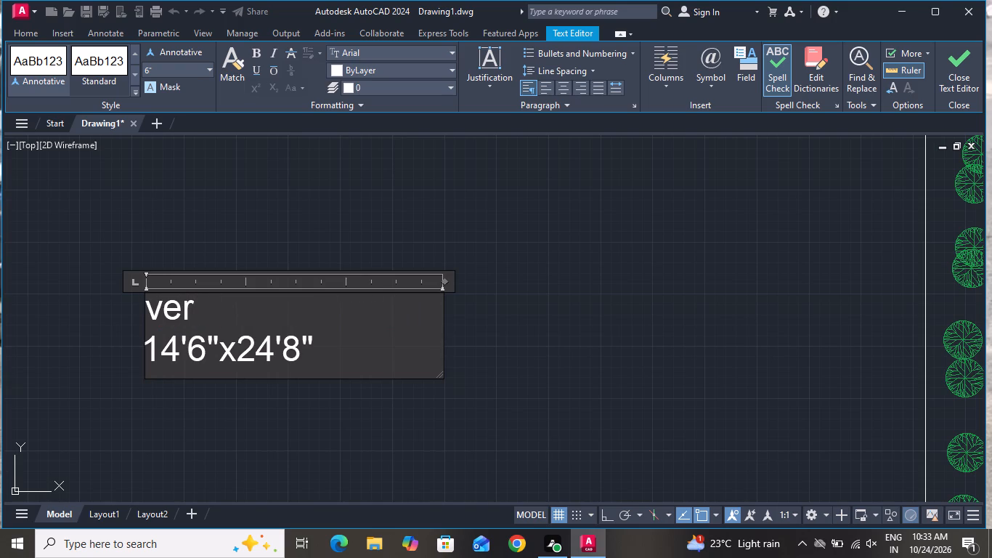
{"action": "key", "text": "a"}
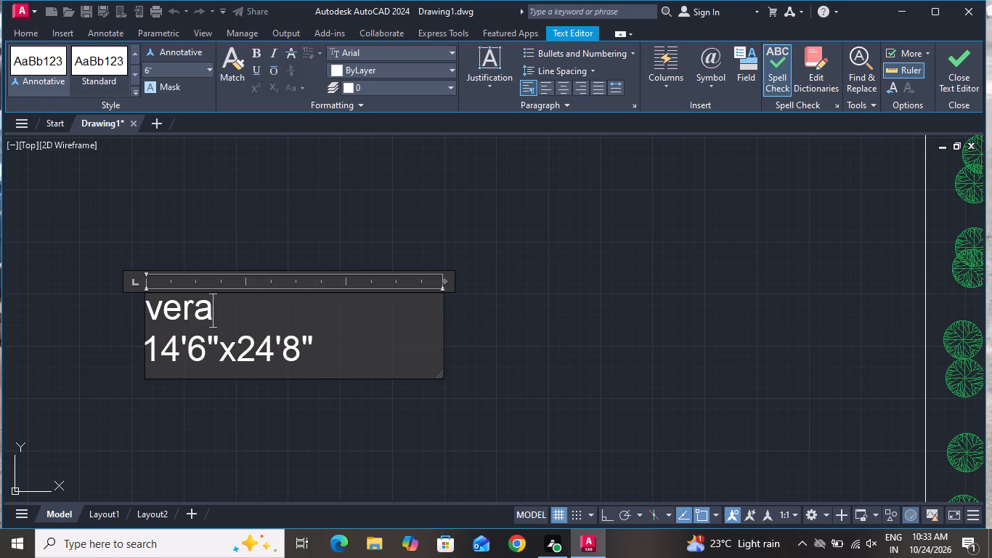
{"action": "type", "text": "nda"}
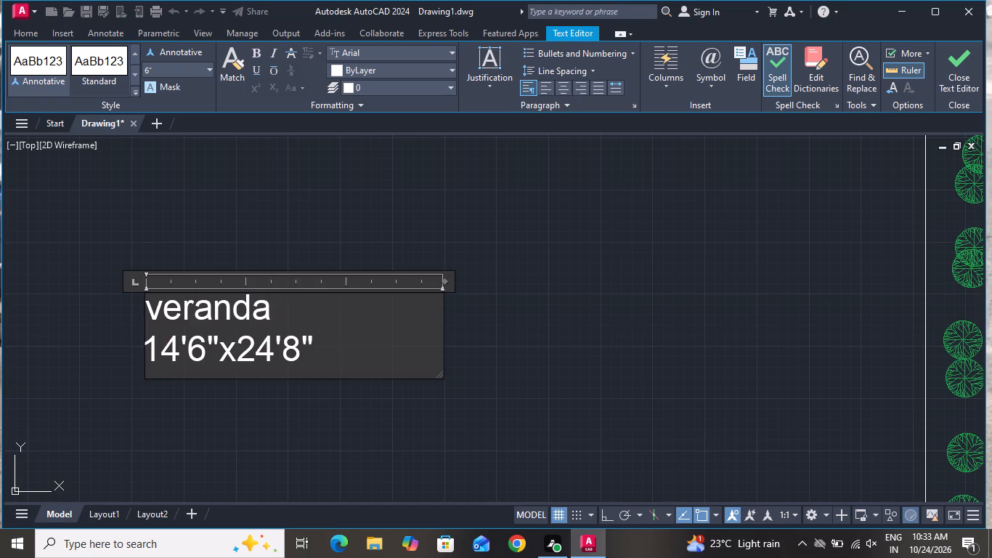
{"action": "type", "text": "n"}
{"action": "key", "text": "space"}
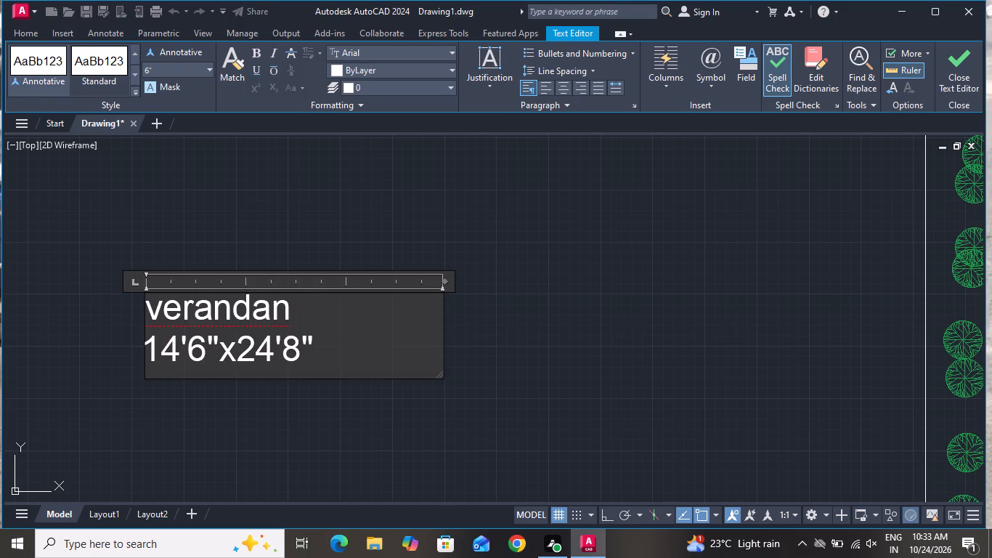
{"action": "type", "text": "sit out"}
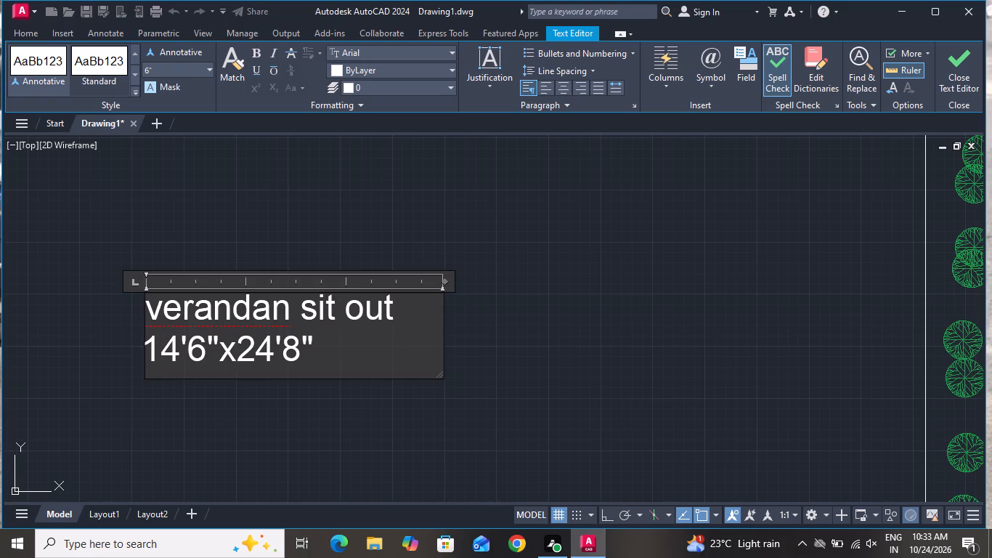
Replace the dimension line of the "verandan sit out" label with 19'9"x14'8" and finish editing.
{"action": "left_click", "coordinate": [331, 356]}
{"action": "key", "text": "BackSpace"}
{"action": "key", "text": "BackSpace"}
{"action": "key", "text": "BackSpace"}
{"action": "key", "text": "BackSpace"}
{"action": "key", "text": "BackSpace"}
{"action": "key", "text": "BackSpace"}
{"action": "key", "text": "BackSpace"}
{"action": "key", "text": "BackSpace"}
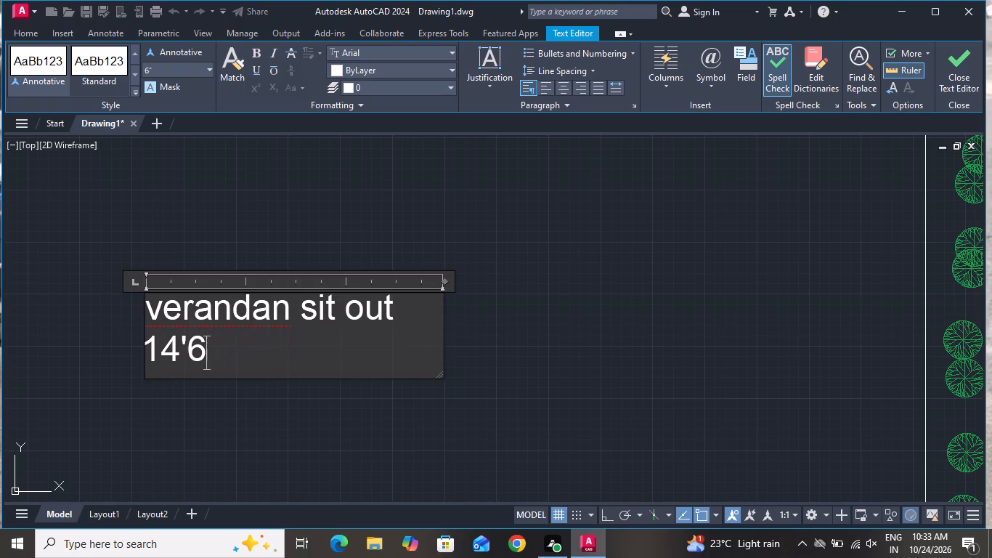
{"action": "key", "text": "BackSpace"}
{"action": "key", "text": "BackSpace"}
{"action": "key", "text": "BackSpace"}
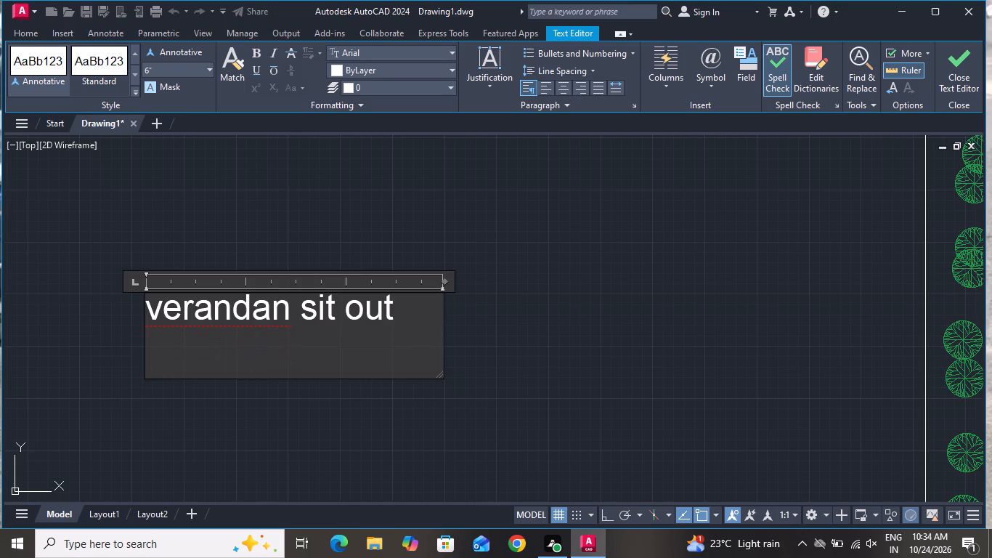
{"action": "key", "text": "1"}
{"action": "type", "text": "9'9"}
{"action": "key", "text": "shift+quotedbl"}
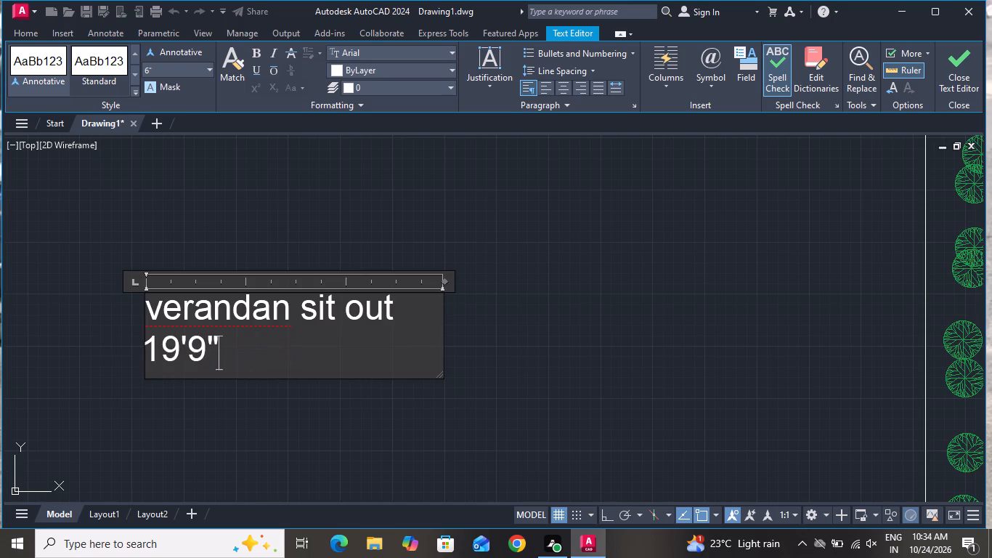
{"action": "key", "text": "x"}
{"action": "type", "text": "14"}
{"action": "key", "text": "apostrophe"}
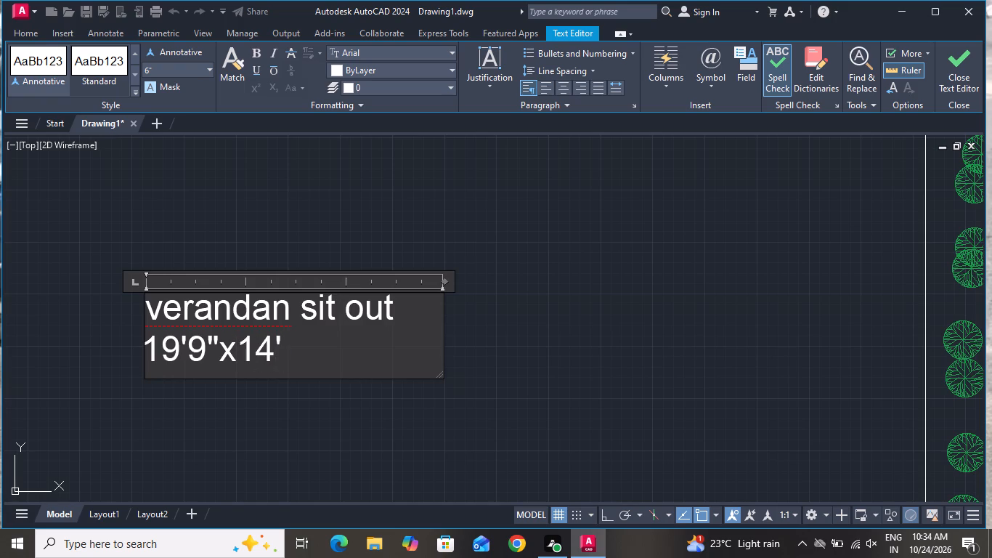
{"action": "key", "text": "8"}
{"action": "key", "text": "shift+quotedbl"}
{"action": "key", "text": "Return"}
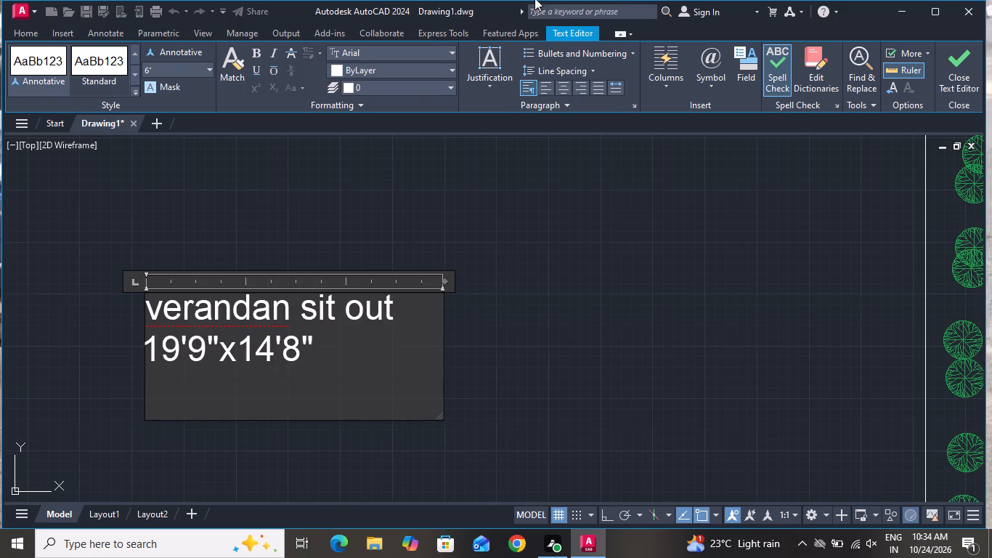
{"action": "left_click", "coordinate": [597, 227]}
Copy the "verandan sit out" label about 15'-8" left and 4'-10" down, placing it just below the parked car.
{"action": "scroll", "coordinate": [596, 235], "scroll_direction": "down", "scroll_amount": 2}
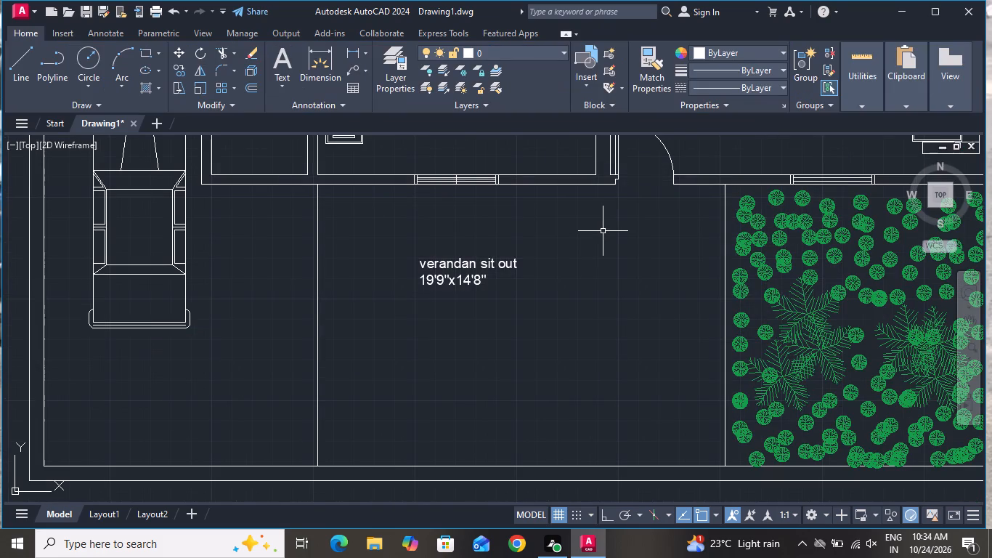
{"action": "scroll", "coordinate": [603, 230], "scroll_direction": "down", "scroll_amount": 1}
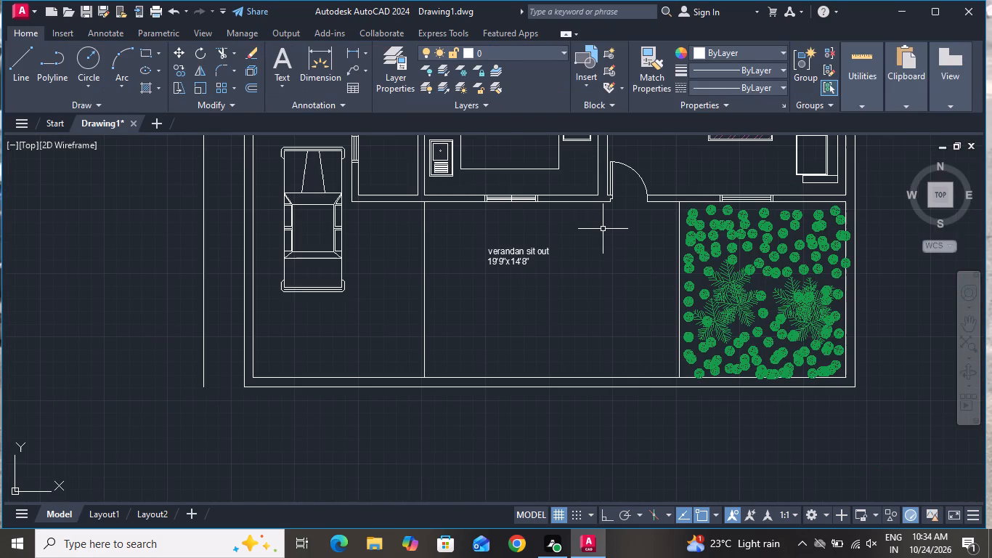
{"action": "scroll", "coordinate": [603, 229], "scroll_direction": "down", "scroll_amount": 1}
{"action": "scroll", "coordinate": [531, 219], "scroll_direction": "up", "scroll_amount": 2}
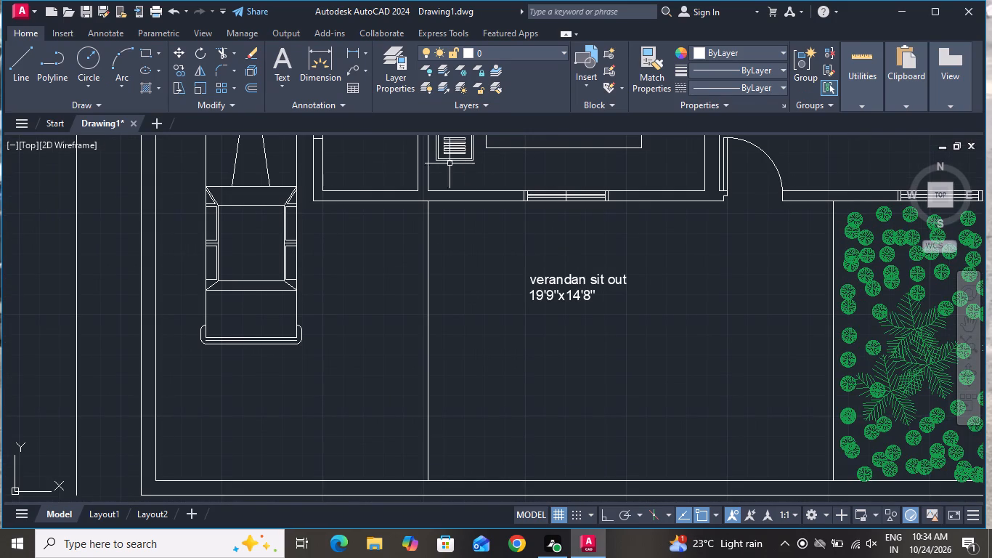
{"action": "scroll", "coordinate": [321, 254], "scroll_direction": "down", "scroll_amount": 1}
{"action": "scroll", "coordinate": [481, 285], "scroll_direction": "up", "scroll_amount": 1}
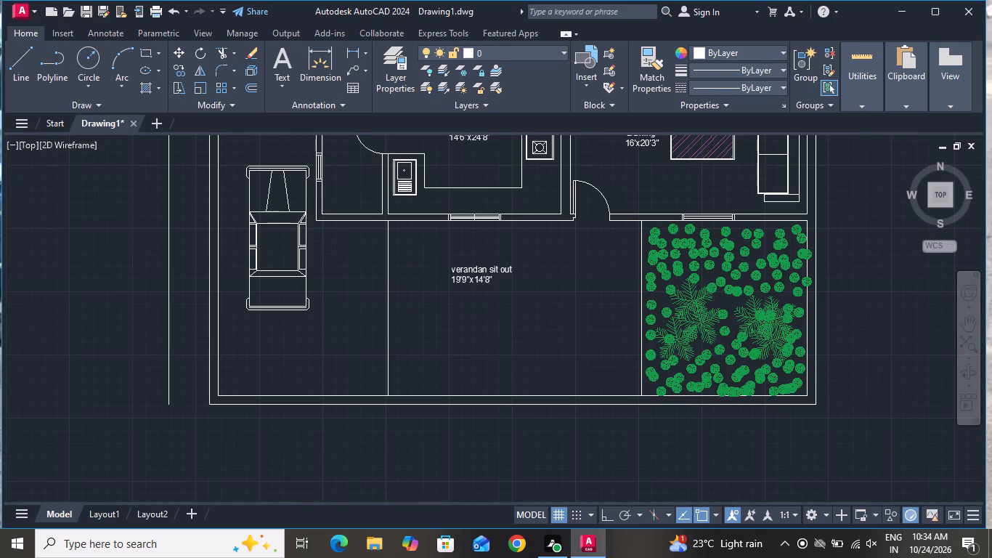
{"action": "scroll", "coordinate": [481, 285], "scroll_direction": "down", "scroll_amount": 1}
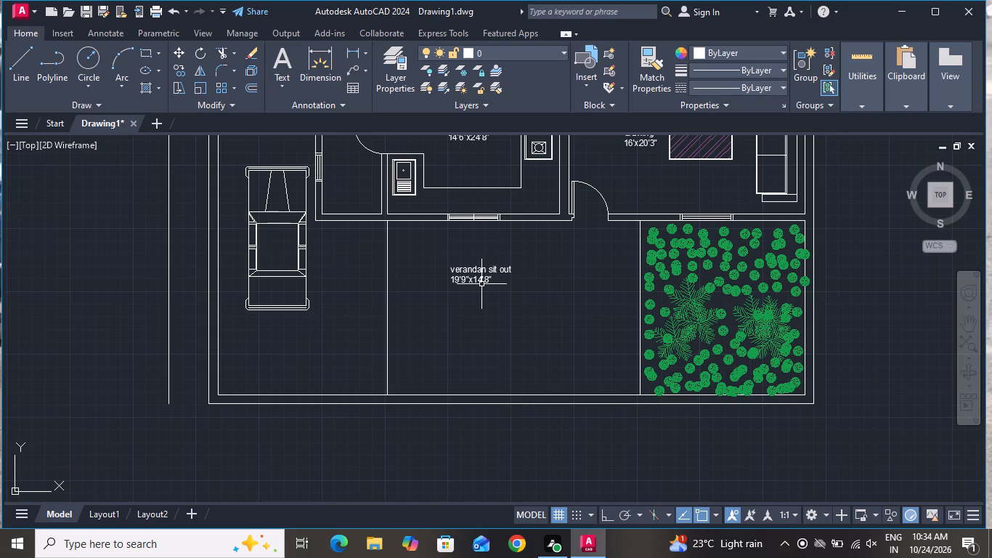
{"action": "scroll", "coordinate": [481, 284], "scroll_direction": "down", "scroll_amount": 4}
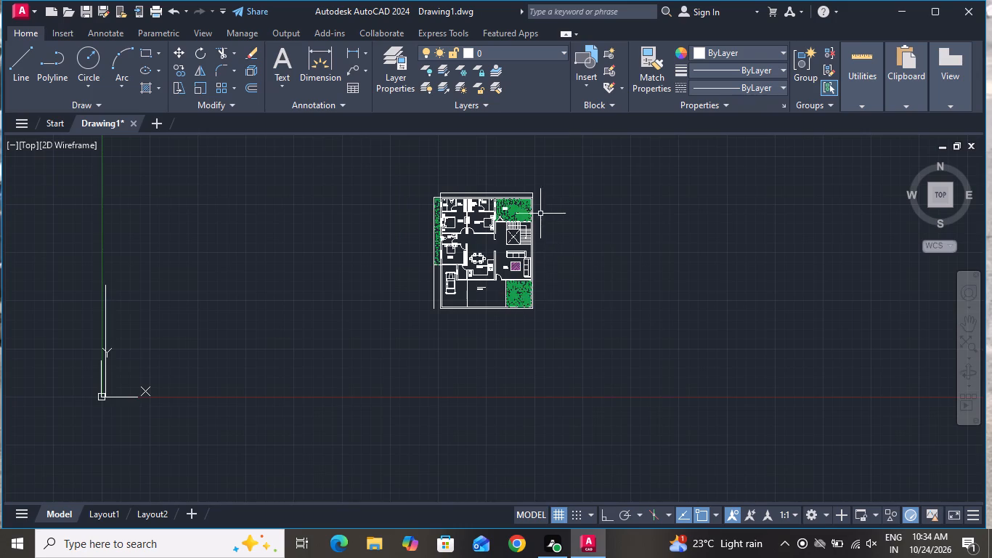
{"action": "scroll", "coordinate": [510, 192], "scroll_direction": "up", "scroll_amount": 3}
{"action": "scroll", "coordinate": [502, 198], "scroll_direction": "down", "scroll_amount": 2}
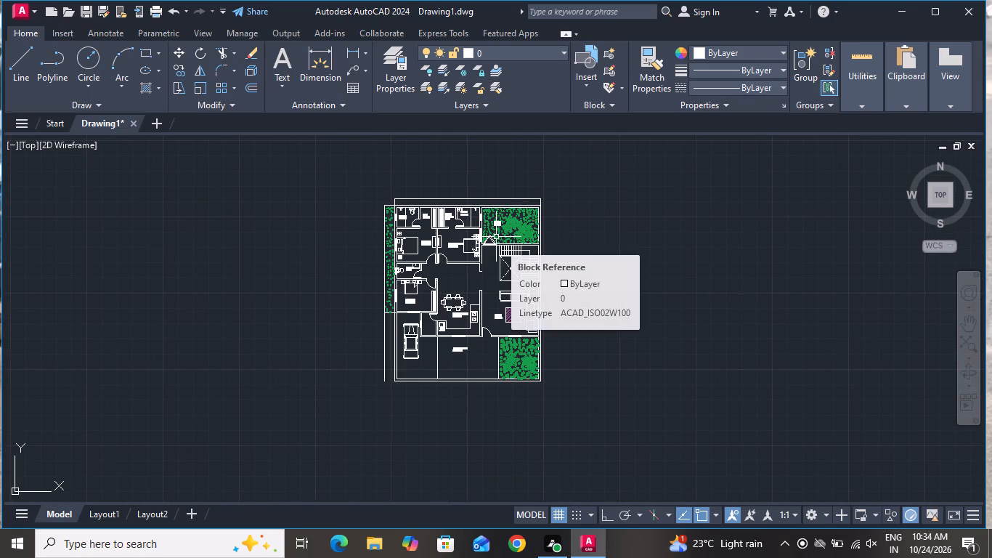
{"action": "scroll", "coordinate": [364, 440], "scroll_direction": "up", "scroll_amount": 1}
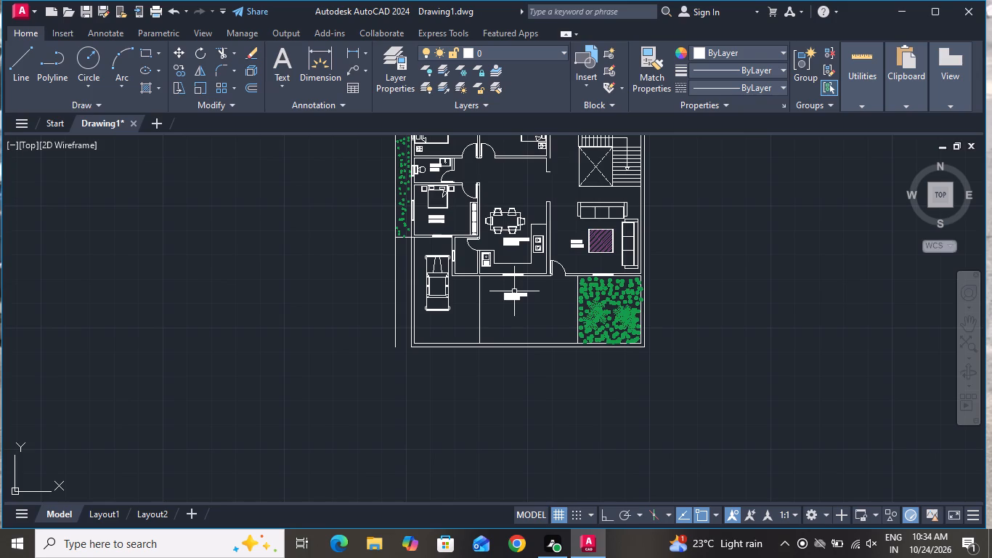
{"action": "left_click", "coordinate": [513, 291]}
{"action": "left_click", "coordinate": [177, 78]}
{"action": "scroll", "coordinate": [513, 297], "scroll_direction": "up", "scroll_amount": 2}
{"action": "left_click", "coordinate": [511, 302]}
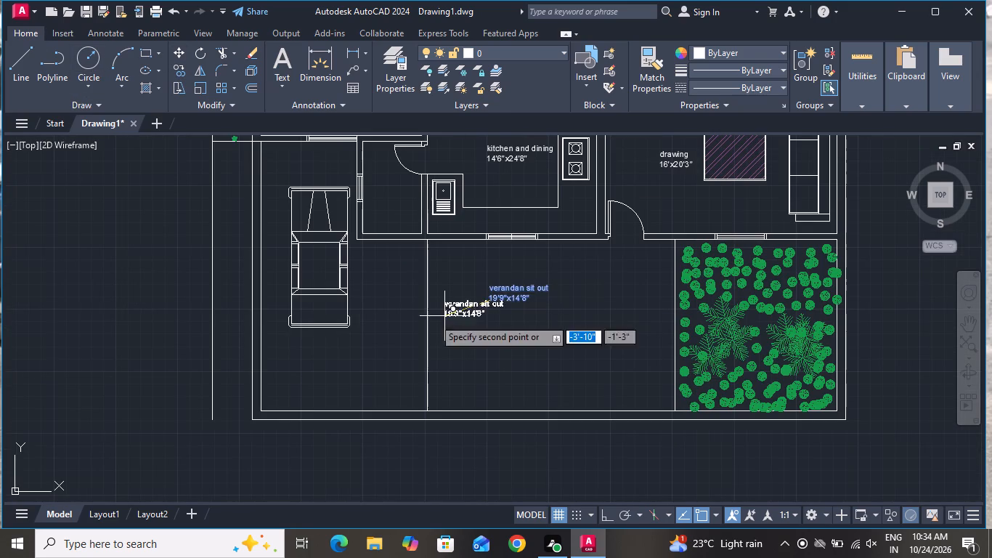
{"action": "left_click", "coordinate": [304, 359]}
{"action": "right_click", "coordinate": [306, 362]}
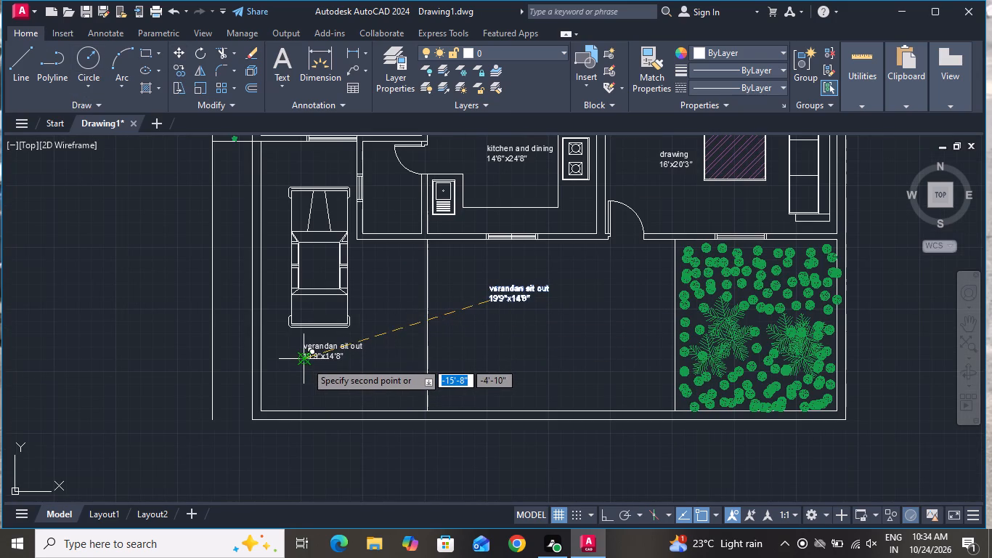
{"action": "left_click", "coordinate": [365, 184]}
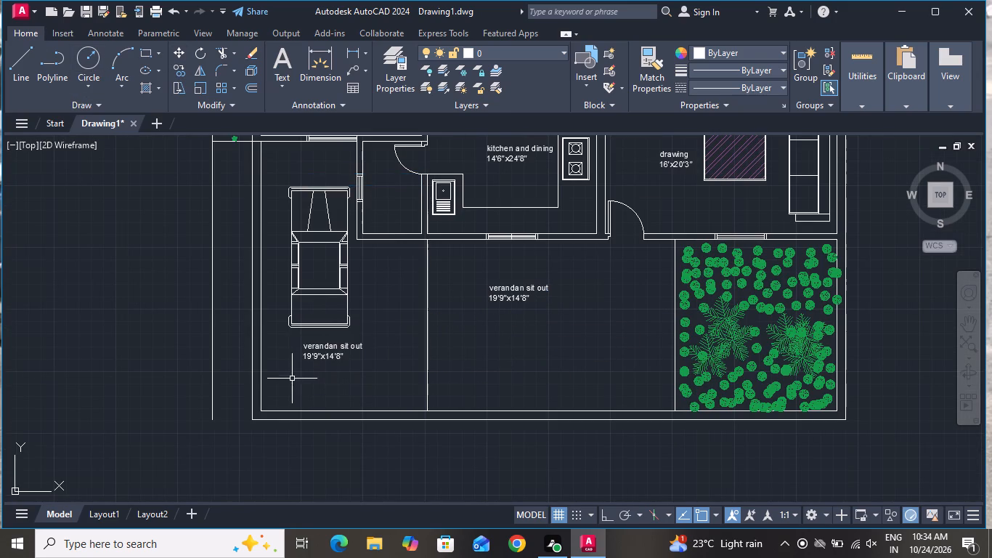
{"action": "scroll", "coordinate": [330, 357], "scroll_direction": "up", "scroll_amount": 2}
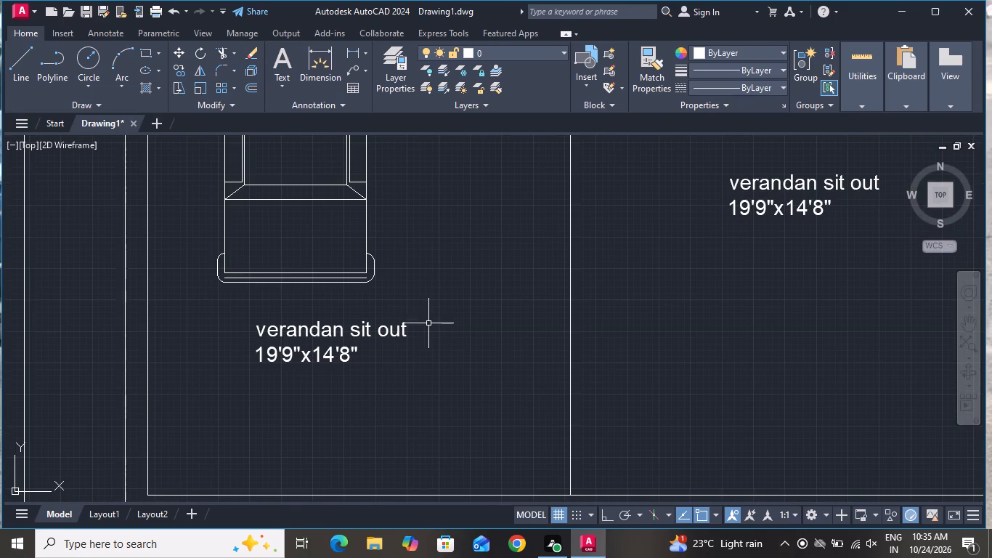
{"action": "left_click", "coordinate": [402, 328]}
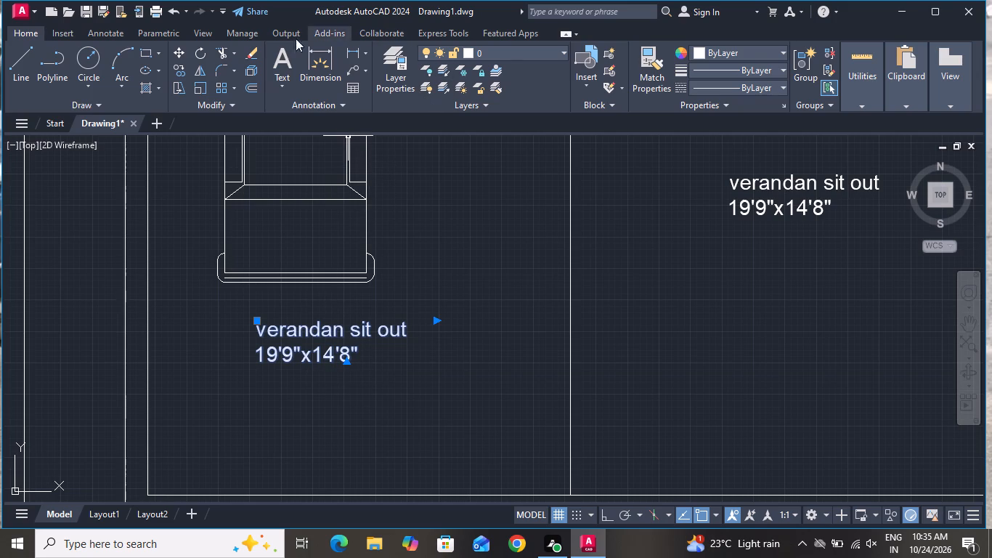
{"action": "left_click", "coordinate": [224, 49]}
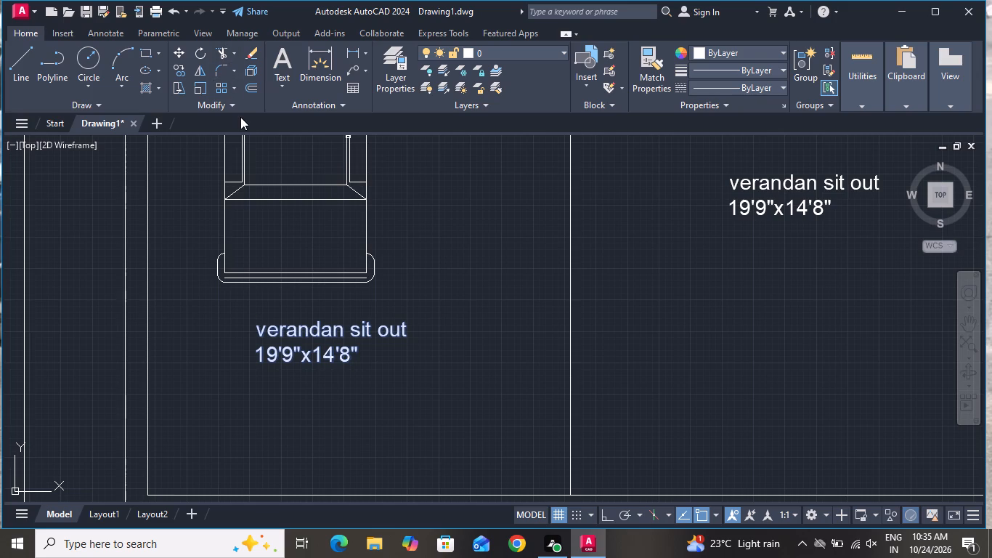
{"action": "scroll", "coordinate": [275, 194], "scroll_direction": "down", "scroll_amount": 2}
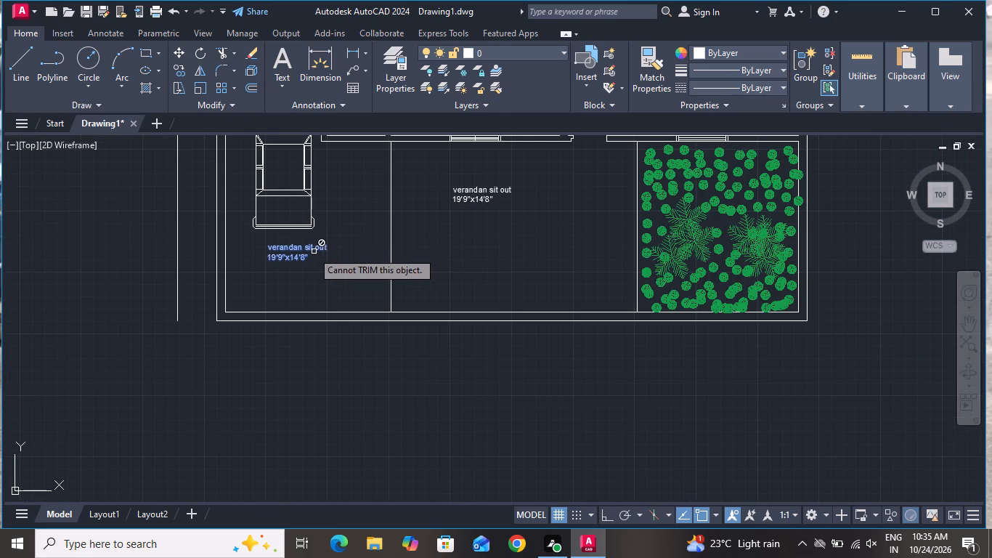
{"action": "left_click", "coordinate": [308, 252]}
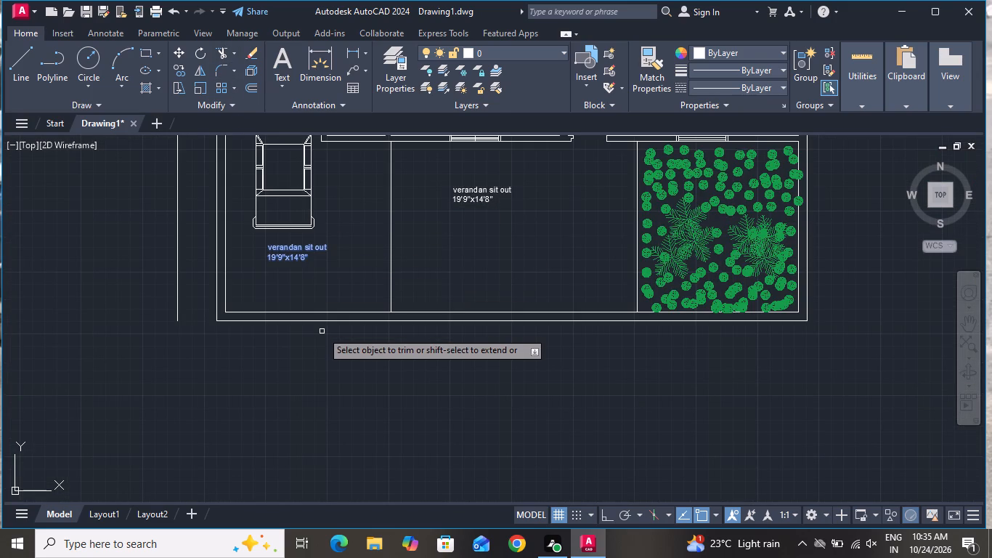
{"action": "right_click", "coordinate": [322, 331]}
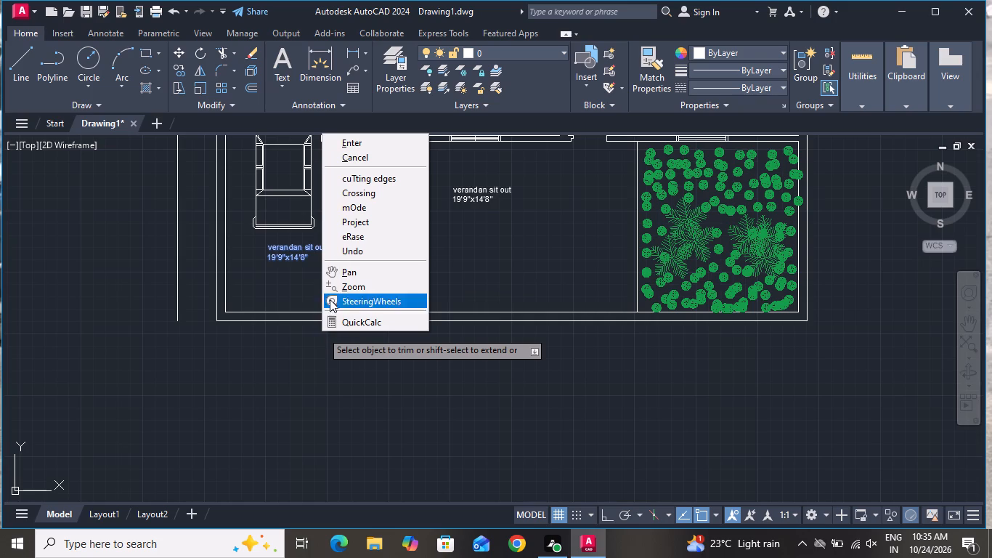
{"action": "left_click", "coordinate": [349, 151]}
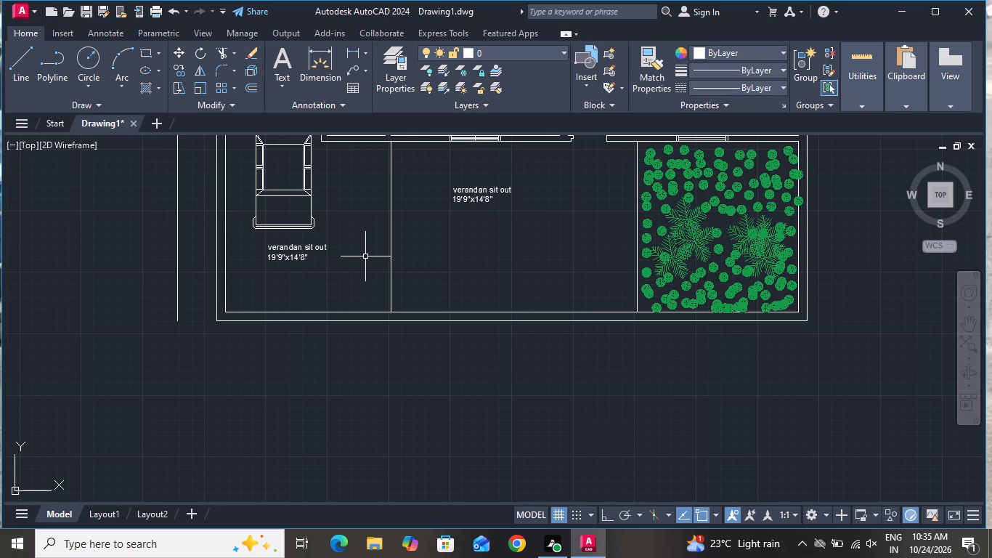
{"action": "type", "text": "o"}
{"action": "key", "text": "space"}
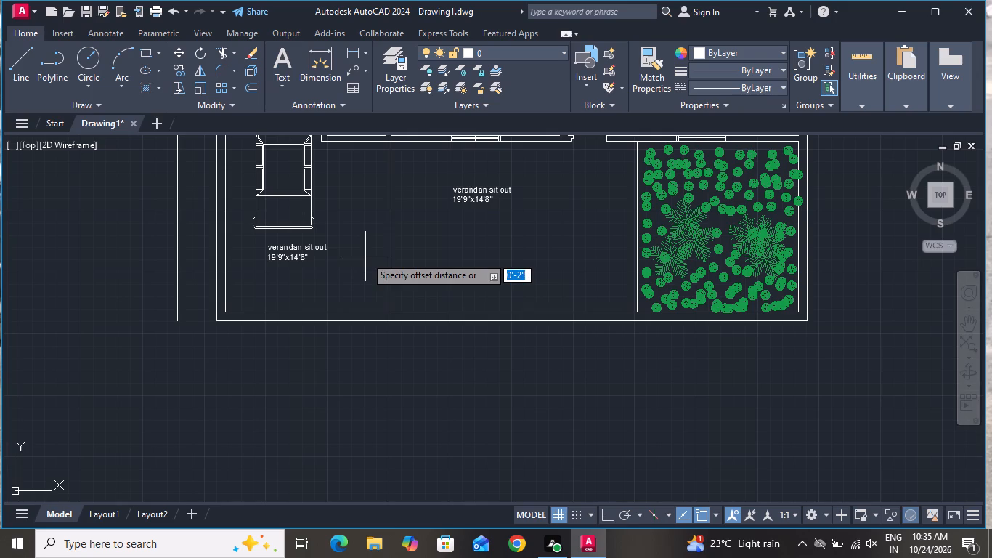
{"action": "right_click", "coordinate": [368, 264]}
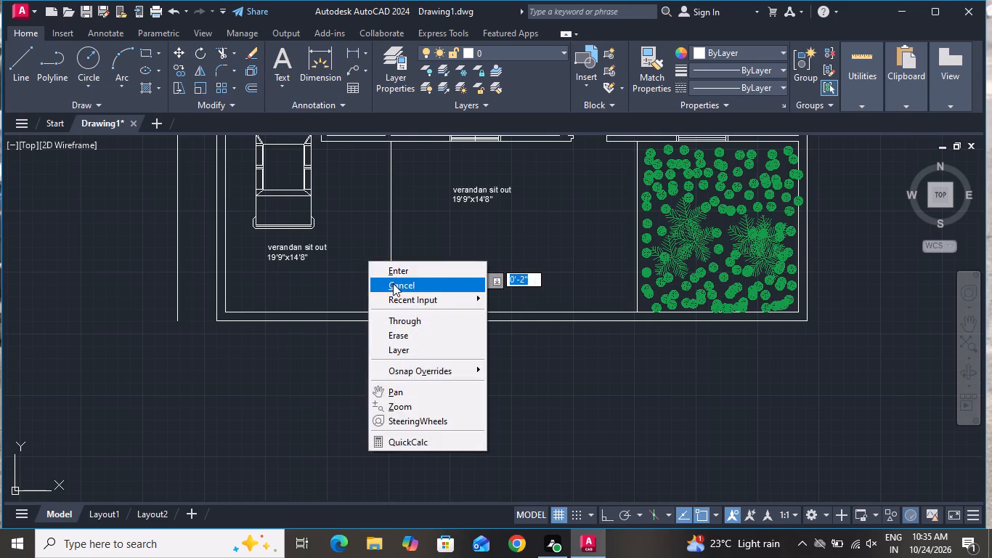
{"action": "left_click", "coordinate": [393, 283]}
Replace both text lines of the label copy below the car with "parking".
{"action": "scroll", "coordinate": [325, 249], "scroll_direction": "up", "scroll_amount": 2}
{"action": "left_click", "coordinate": [330, 238]}
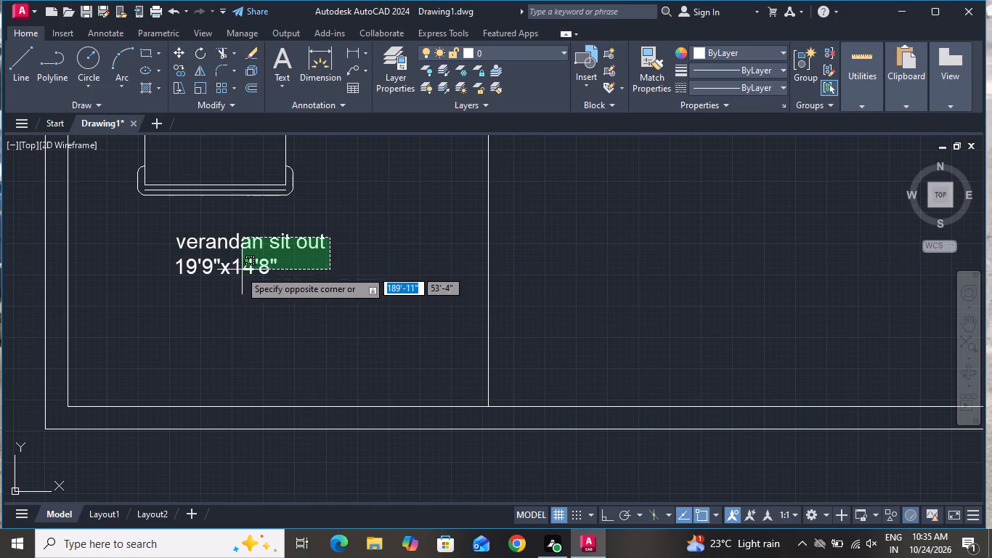
{"action": "left_click", "coordinate": [237, 272]}
{"action": "left_click", "coordinate": [258, 262]}
{"action": "double_click", "coordinate": [267, 262]}
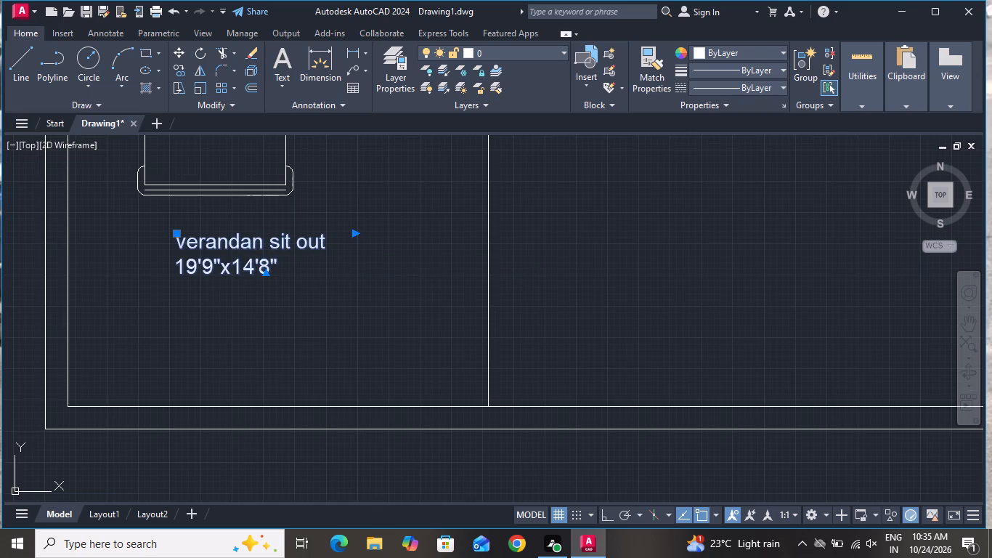
{"action": "left_click", "coordinate": [301, 277]}
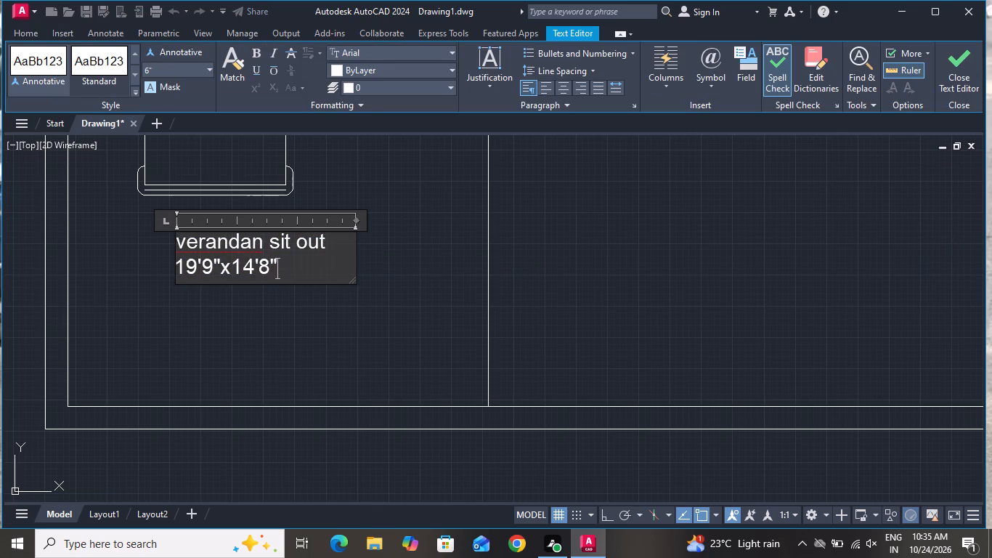
{"action": "key", "text": "BackSpace"}
{"action": "key", "text": "BackSpace"}
{"action": "key", "text": "BackSpace"}
{"action": "key", "text": "BackSpace"}
{"action": "key", "text": "BackSpace"}
{"action": "key", "text": "BackSpace"}
{"action": "key", "text": "BackSpace"}
{"action": "key", "text": "BackSpace"}
{"action": "key", "text": "BackSpace"}
{"action": "key", "text": "BackSpace"}
{"action": "key", "text": "BackSpace"}
{"action": "key", "text": "BackSpace"}
{"action": "key", "text": "BackSpace"}
{"action": "key", "text": "BackSpace"}
{"action": "key", "text": "BackSpace"}
{"action": "key", "text": "BackSpace"}
{"action": "key", "text": "BackSpace"}
{"action": "key", "text": "BackSpace"}
{"action": "key", "text": "BackSpace"}
{"action": "key", "text": "BackSpace"}
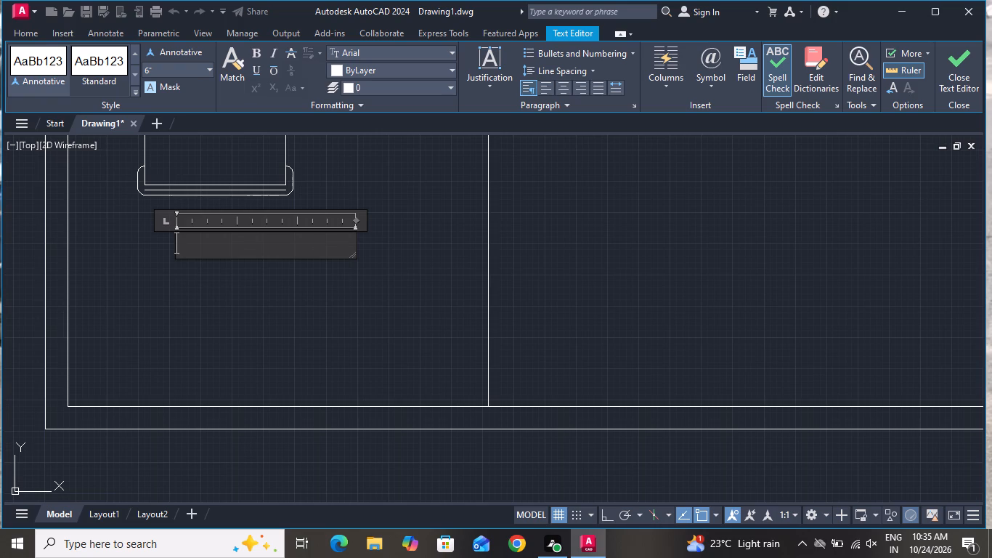
{"action": "type", "text": "pa"}
{"action": "key", "text": "r"}
{"action": "type", "text": "king"}
{"action": "key", "text": "space"}
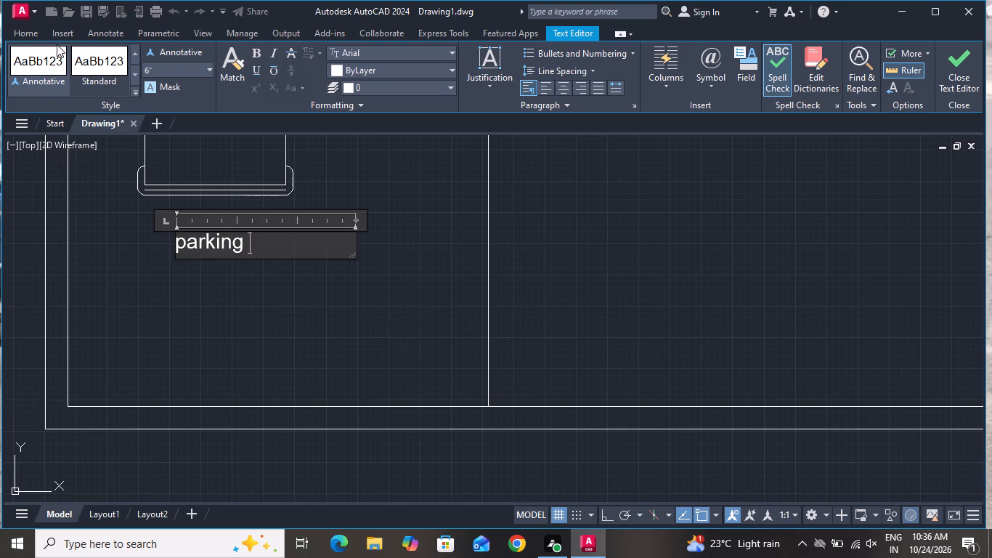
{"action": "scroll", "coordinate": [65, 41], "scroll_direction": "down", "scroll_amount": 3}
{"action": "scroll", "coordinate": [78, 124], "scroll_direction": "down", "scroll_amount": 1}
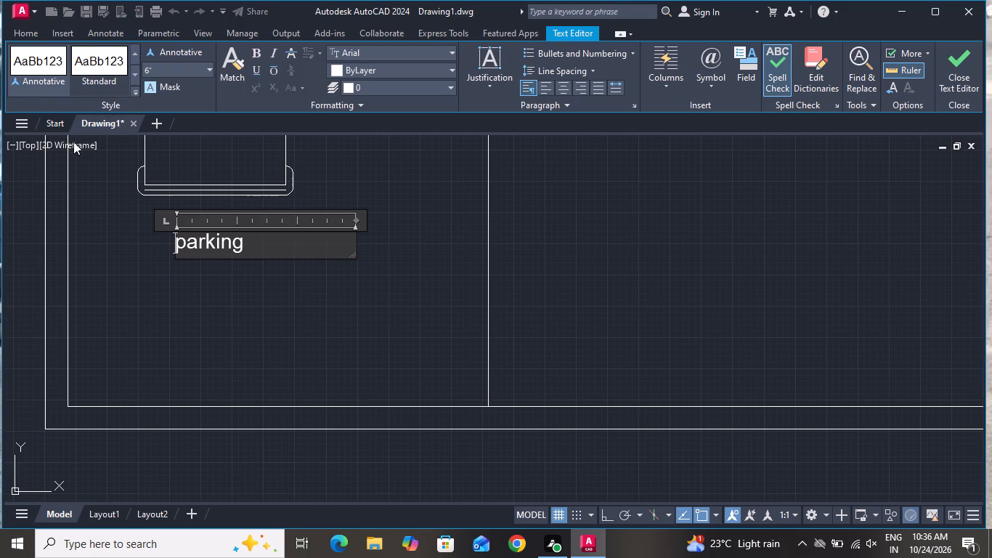
Add the dimension line 17'1"x22'11" beneath "parking" in the label below the car and finish editing.
{"action": "scroll", "coordinate": [91, 254], "scroll_direction": "down", "scroll_amount": 1}
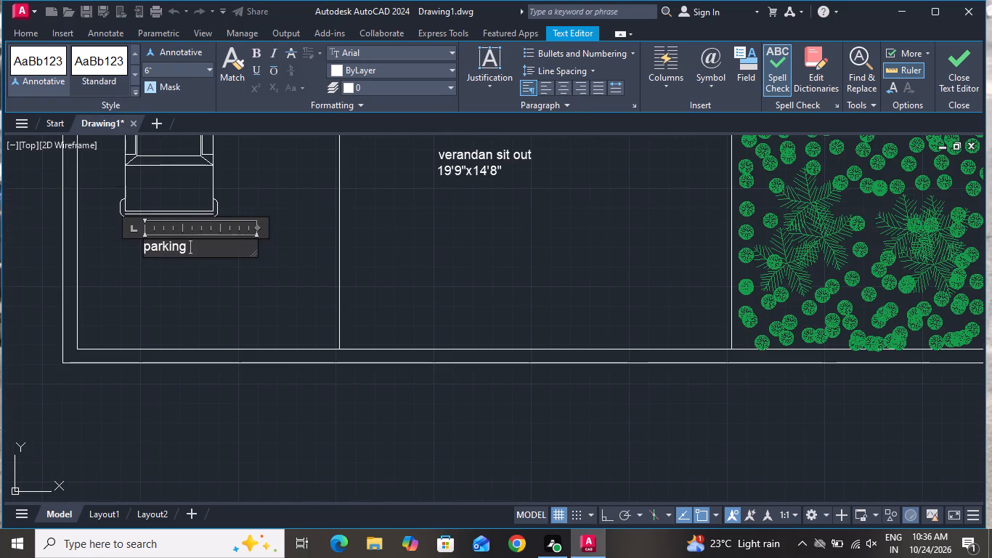
{"action": "key", "text": "Return"}
{"action": "key", "text": "1"}
{"action": "type", "text": "7'"}
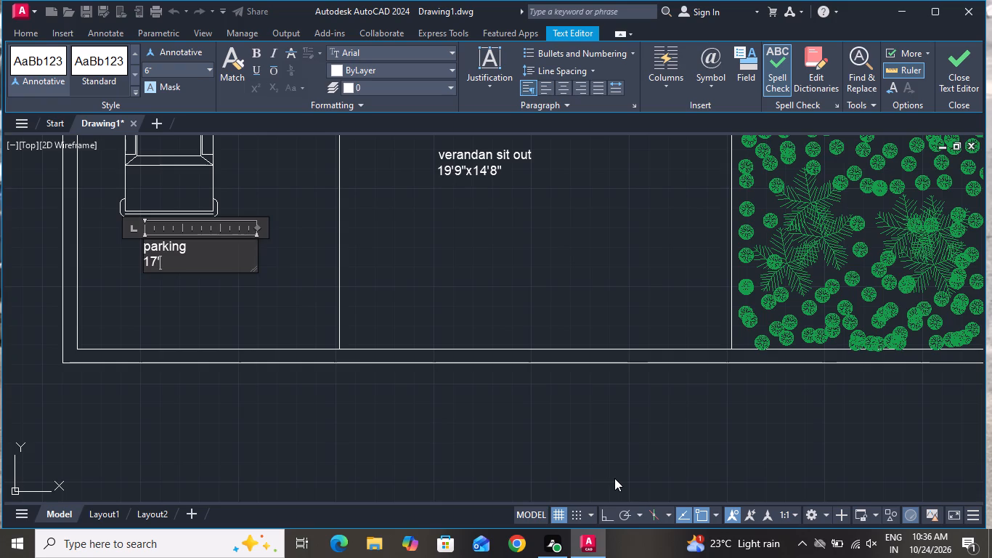
{"action": "key", "text": "1"}
{"action": "key", "text": "shift+quotedbl"}
{"action": "key", "text": "x"}
{"action": "type", "text": "22"}
{"action": "key", "text": "apostrophe"}
{"action": "type", "text": "11"}
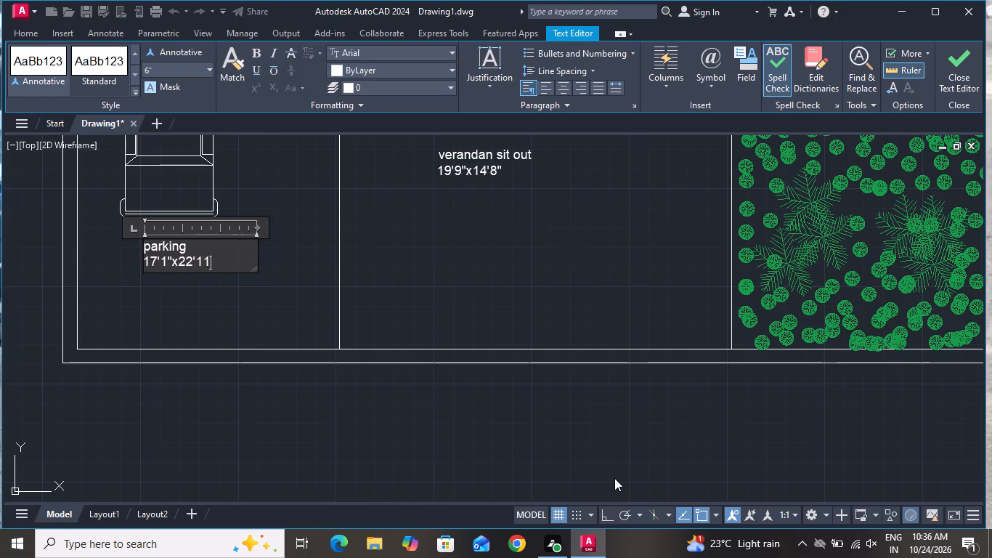
{"action": "key", "text": "shift+quotedbl"}
{"action": "left_click", "coordinate": [579, 257]}
Modify the Standard dimension style's primary units, setting the measurement scale factor to 0 and the round off to 10".
{"action": "scroll", "coordinate": [585, 258], "scroll_direction": "down", "scroll_amount": 4}
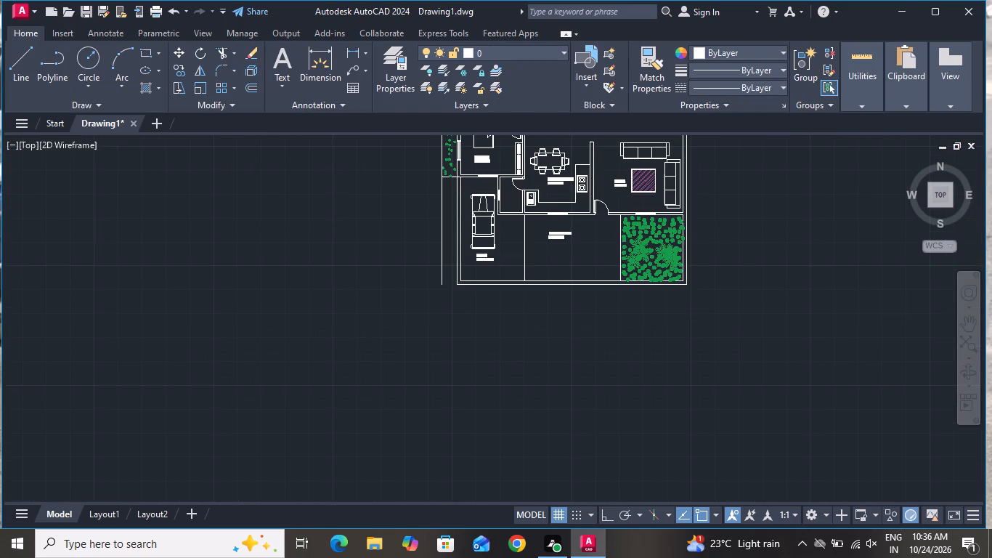
{"action": "scroll", "coordinate": [585, 259], "scroll_direction": "down", "scroll_amount": 1}
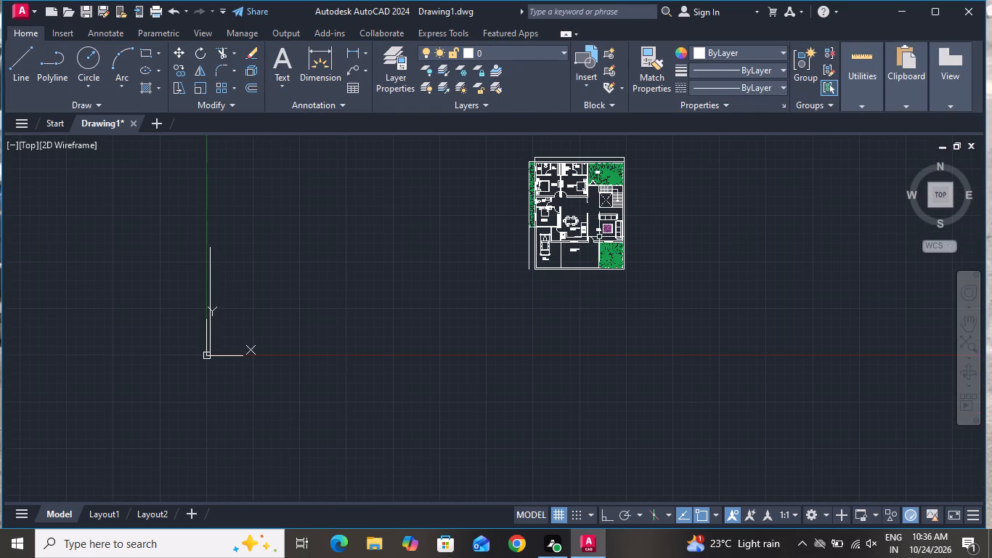
{"action": "scroll", "coordinate": [629, 163], "scroll_direction": "up", "scroll_amount": 2}
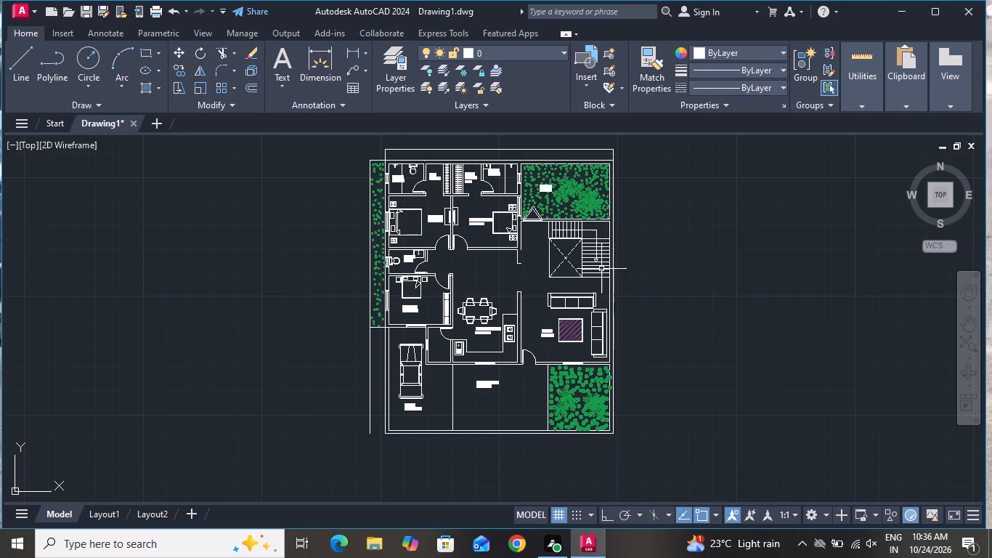
{"action": "scroll", "coordinate": [611, 316], "scroll_direction": "down", "scroll_amount": 1}
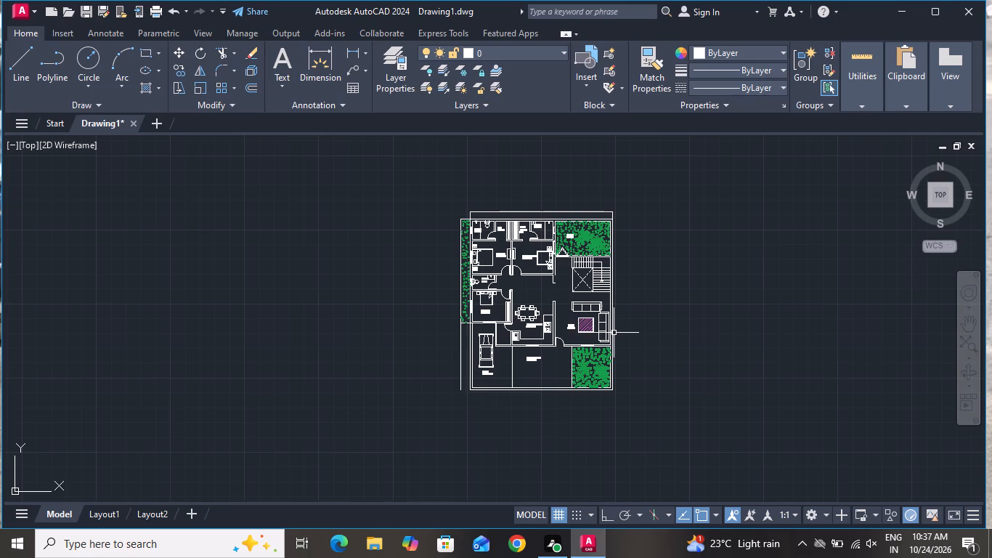
{"action": "scroll", "coordinate": [614, 337], "scroll_direction": "down", "scroll_amount": 1}
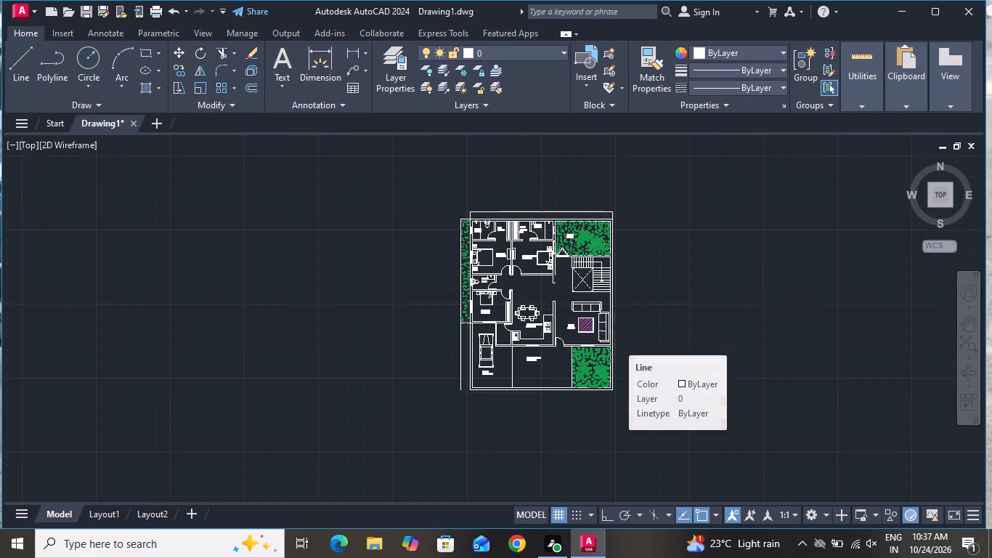
{"action": "scroll", "coordinate": [572, 286], "scroll_direction": "up", "scroll_amount": 2}
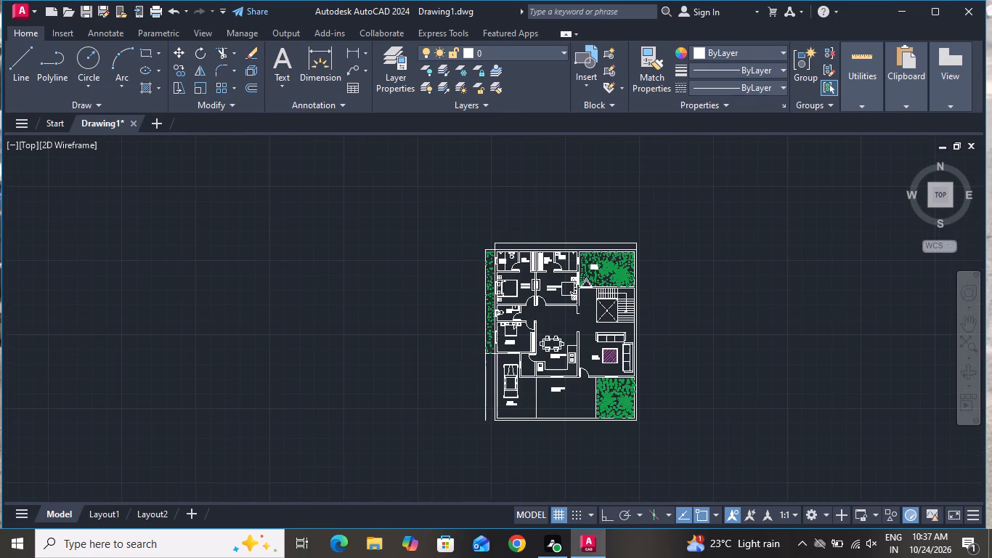
{"action": "type", "text": "d"}
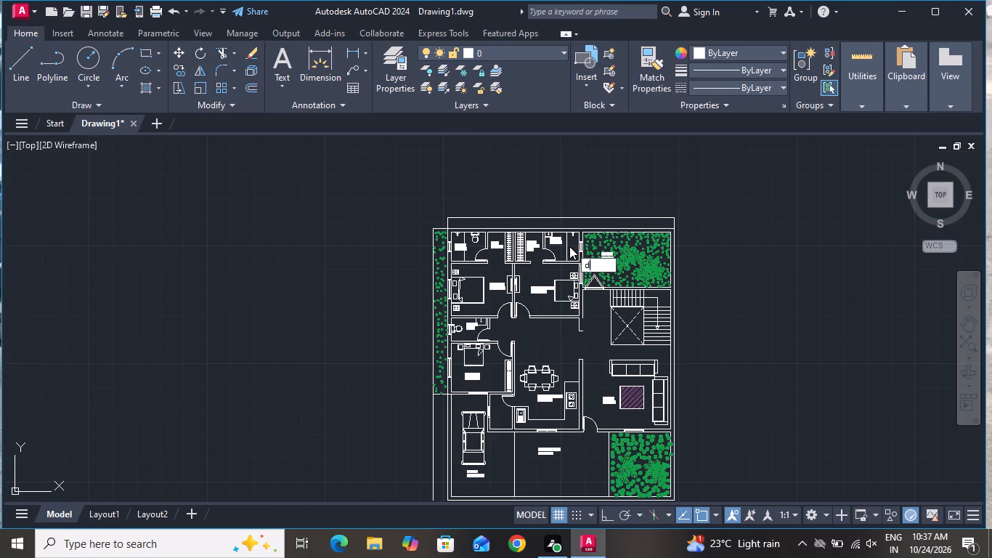
{"action": "key", "text": "space"}
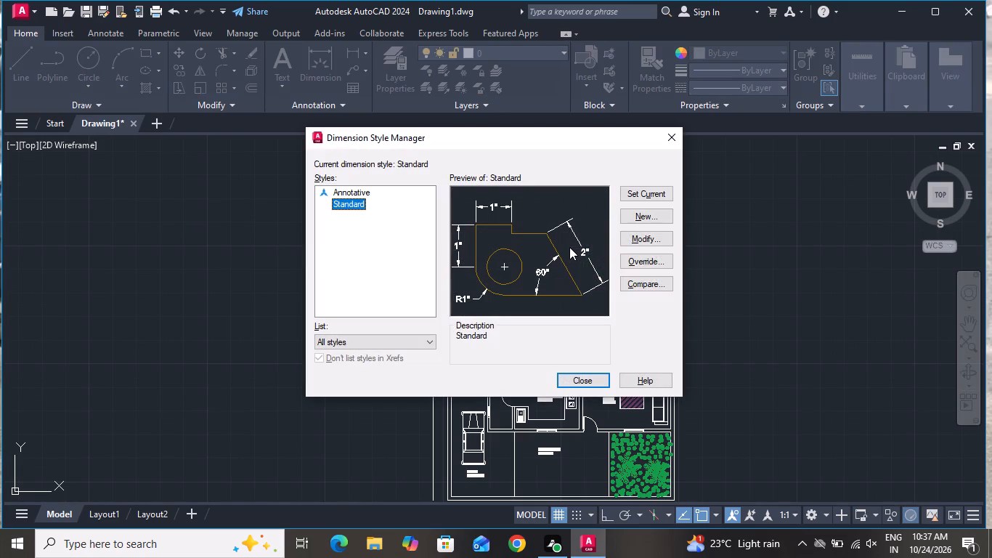
{"action": "left_click", "coordinate": [650, 234]}
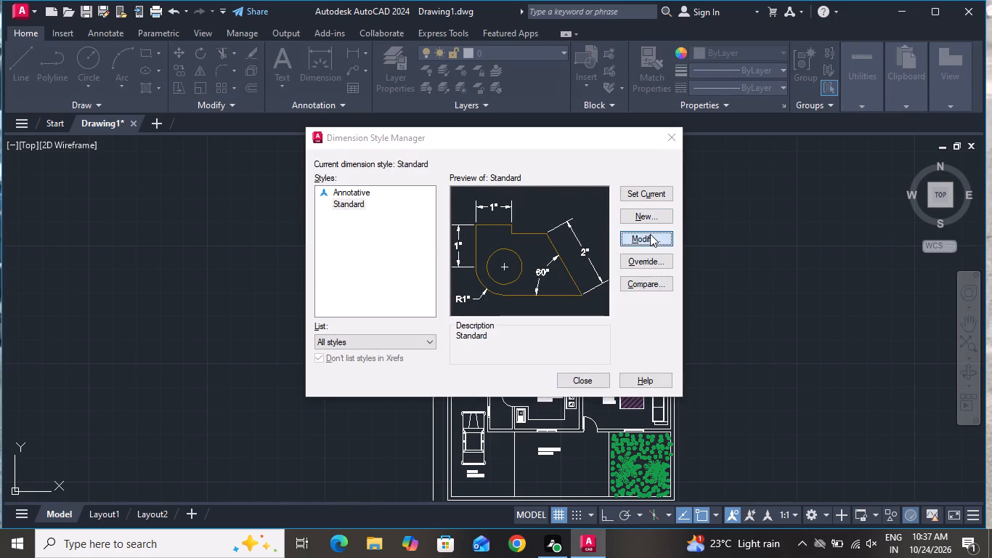
{"action": "left_click", "coordinate": [449, 136]}
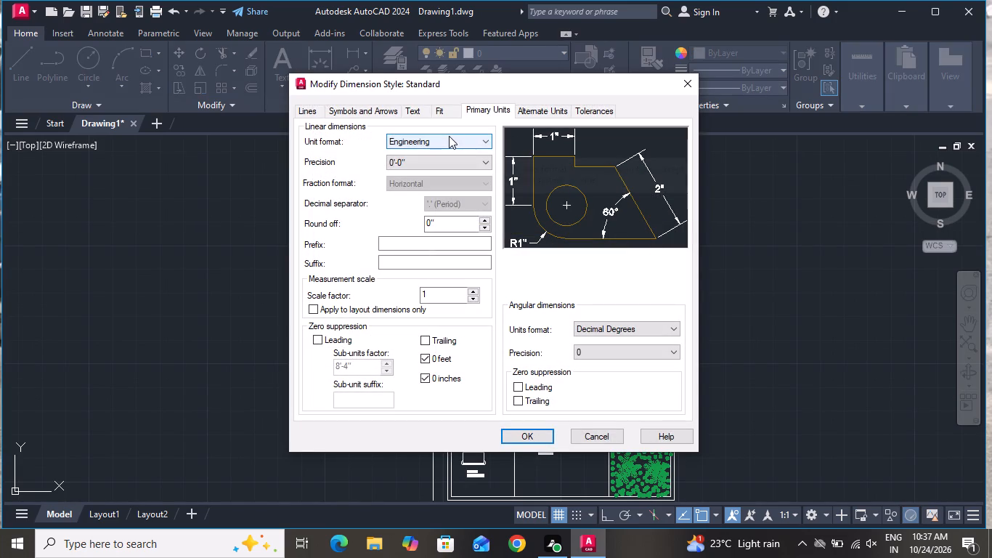
{"action": "left_click", "coordinate": [434, 172]}
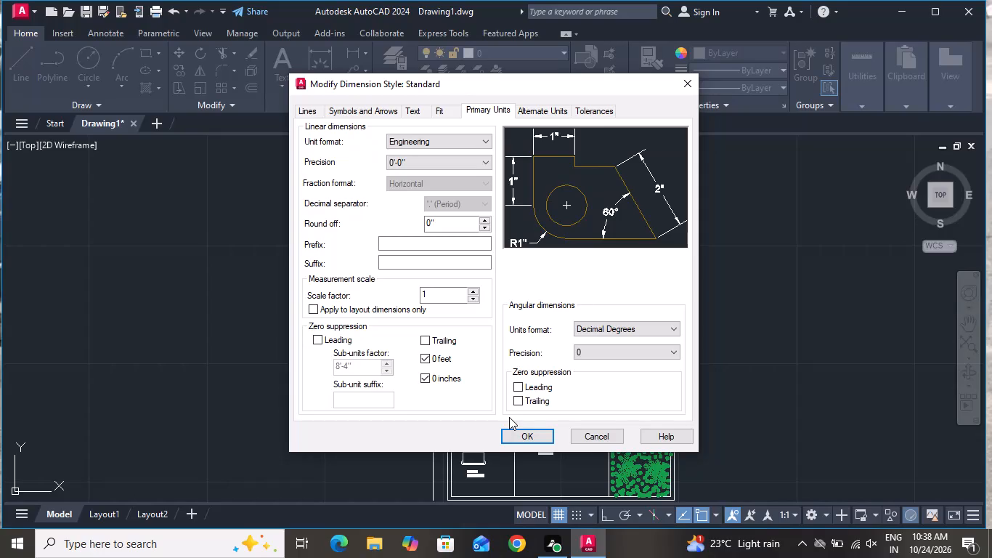
{"action": "left_click", "coordinate": [508, 415]}
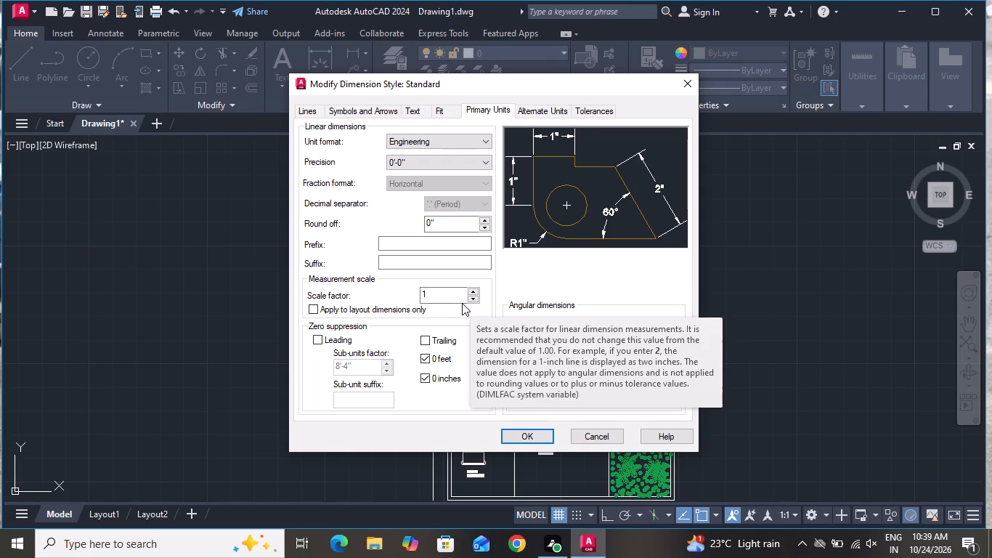
{"action": "scroll", "coordinate": [462, 303], "scroll_direction": "down", "scroll_amount": 1}
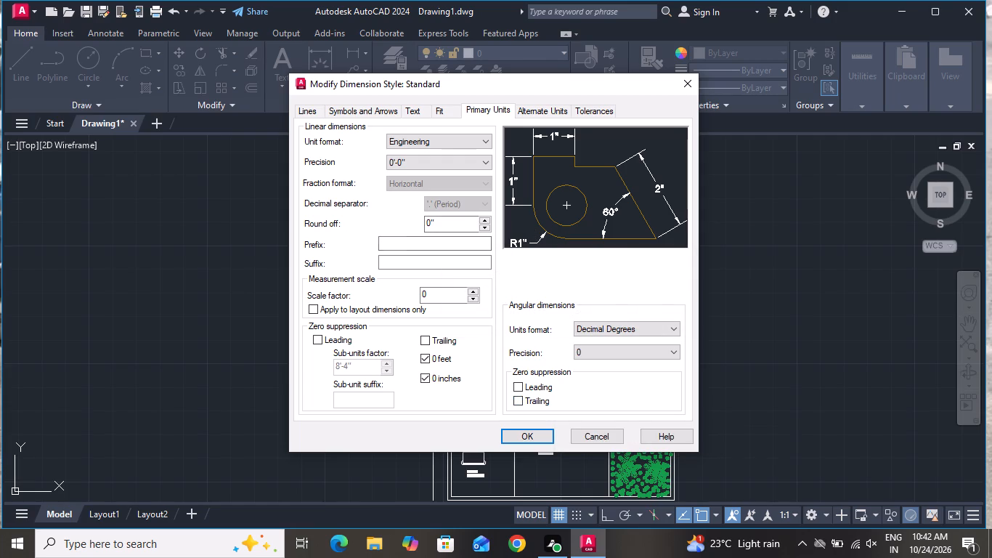
{"action": "left_click", "coordinate": [489, 217]}
{"action": "left_click", "coordinate": [489, 216]}
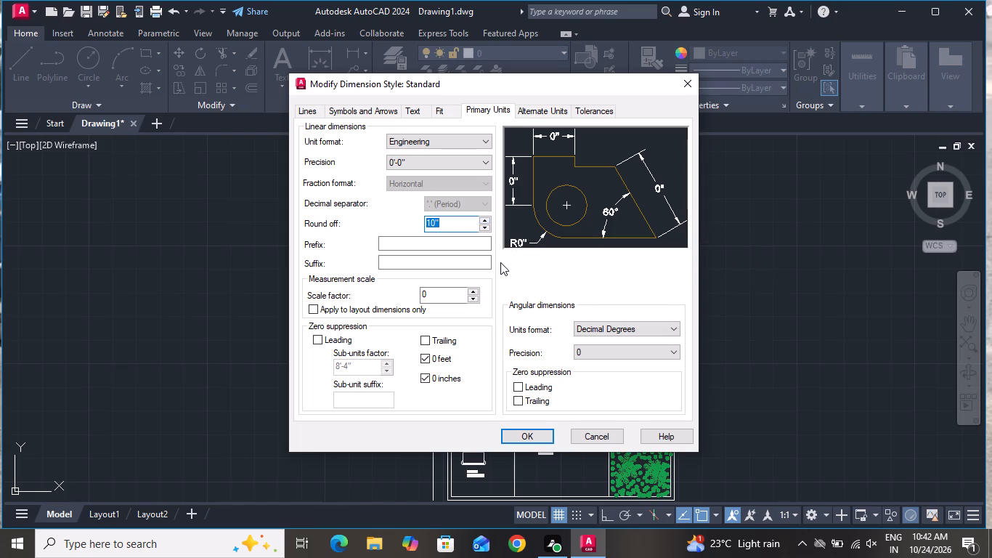
{"action": "scroll", "coordinate": [513, 254], "scroll_direction": "up", "scroll_amount": 1}
{"action": "scroll", "coordinate": [506, 263], "scroll_direction": "down", "scroll_amount": 2}
{"action": "left_click", "coordinate": [545, 440]}
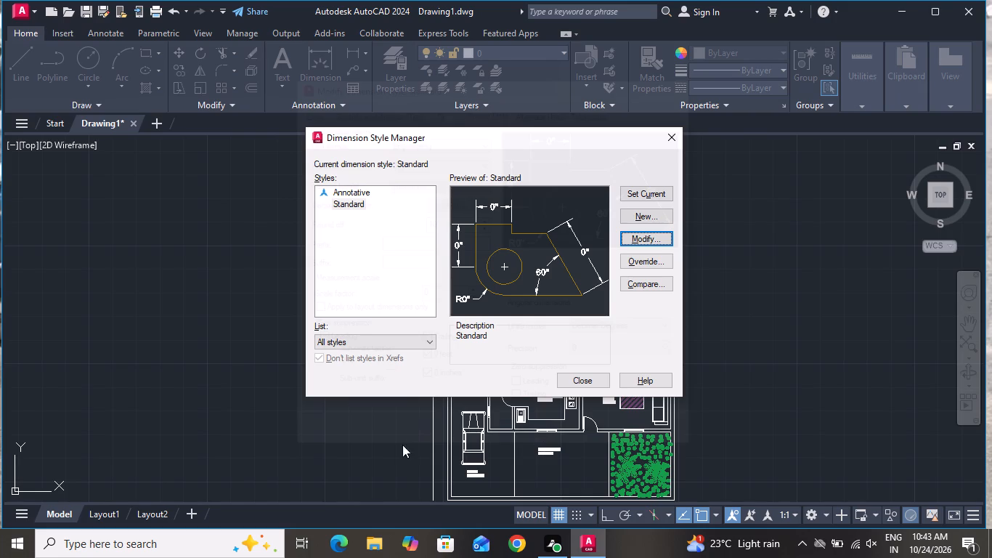
{"action": "left_click", "coordinate": [546, 286]}
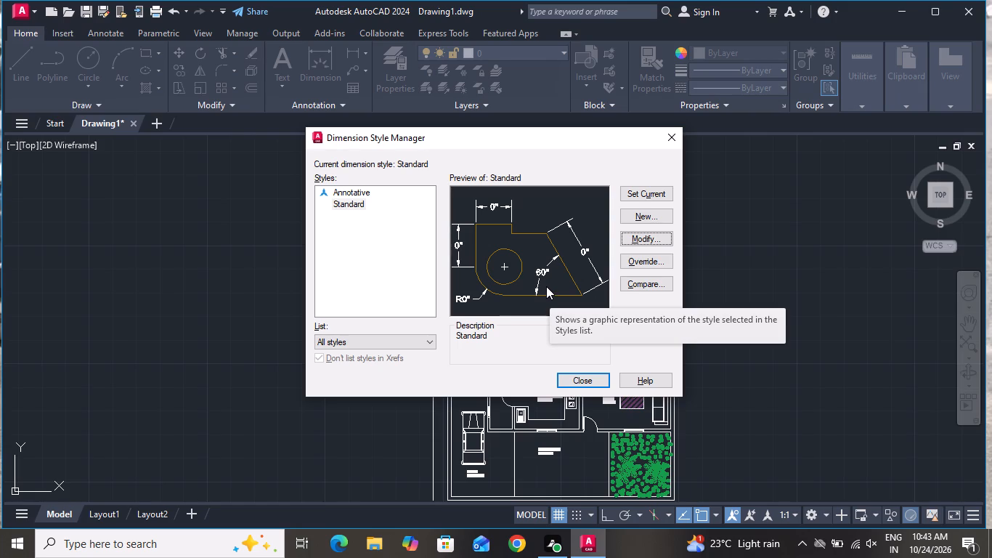
{"action": "left_click", "coordinate": [546, 286]}
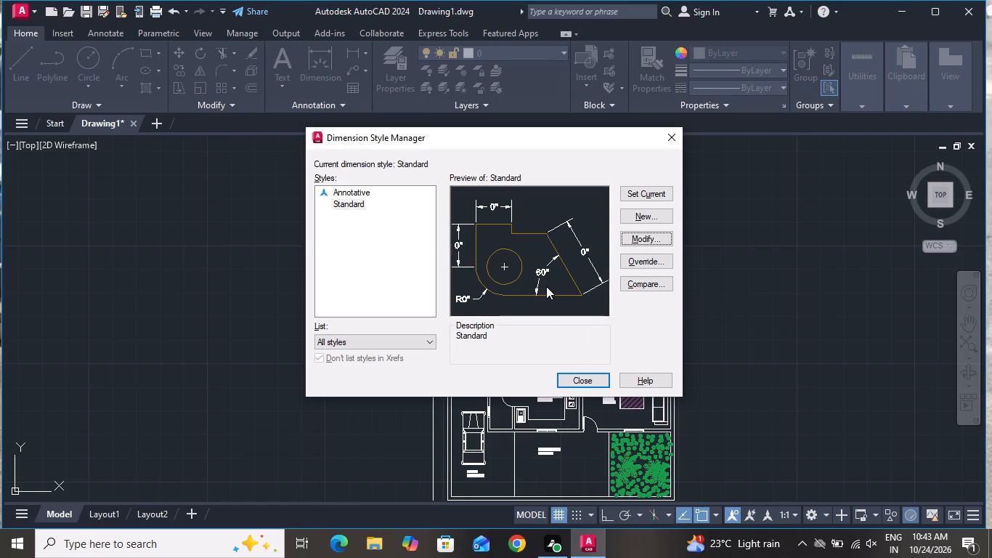
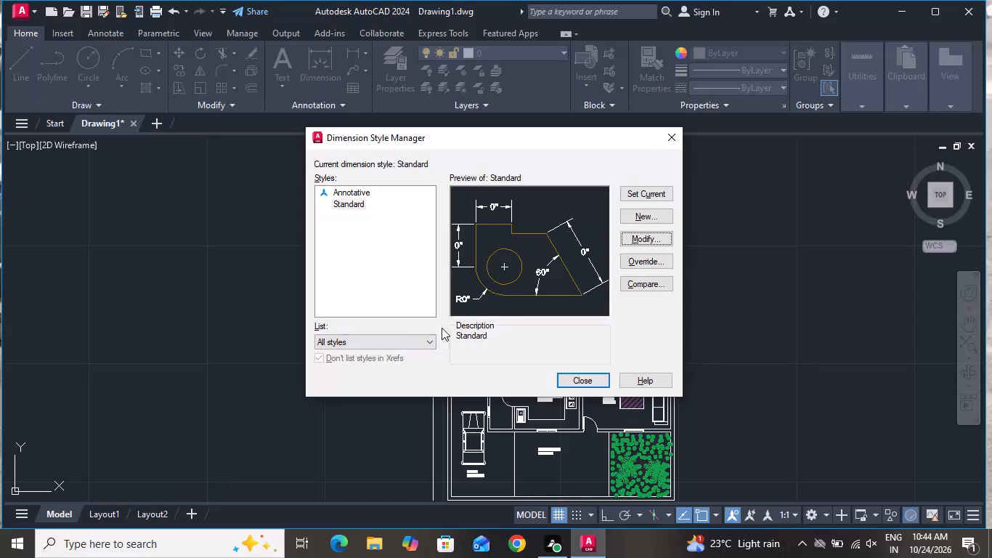
Set the Standard dimension style as current and close the Dimension Style Manager.
{"action": "left_click", "coordinate": [662, 196]}
{"action": "left_click", "coordinate": [582, 380]}
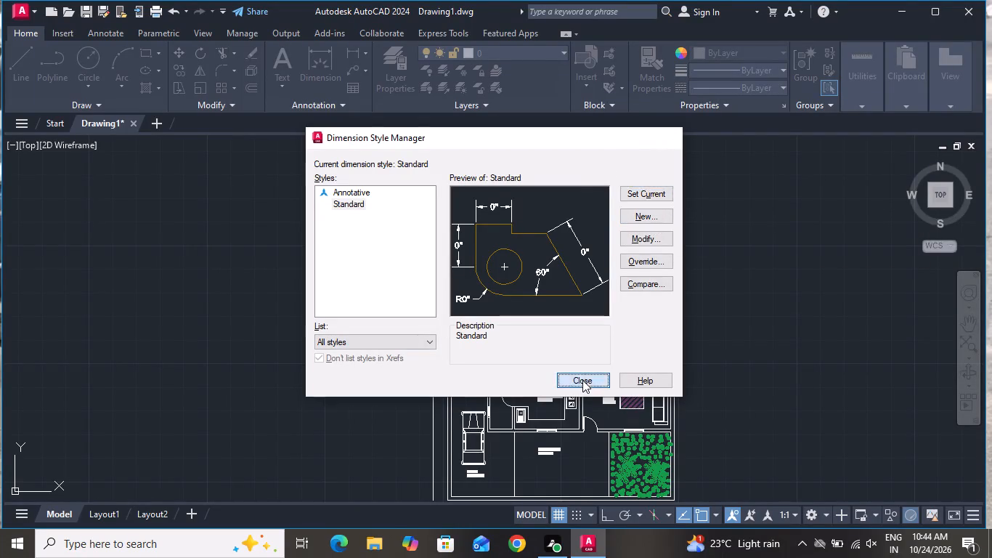
{"action": "scroll", "coordinate": [587, 357], "scroll_direction": "down", "scroll_amount": 1}
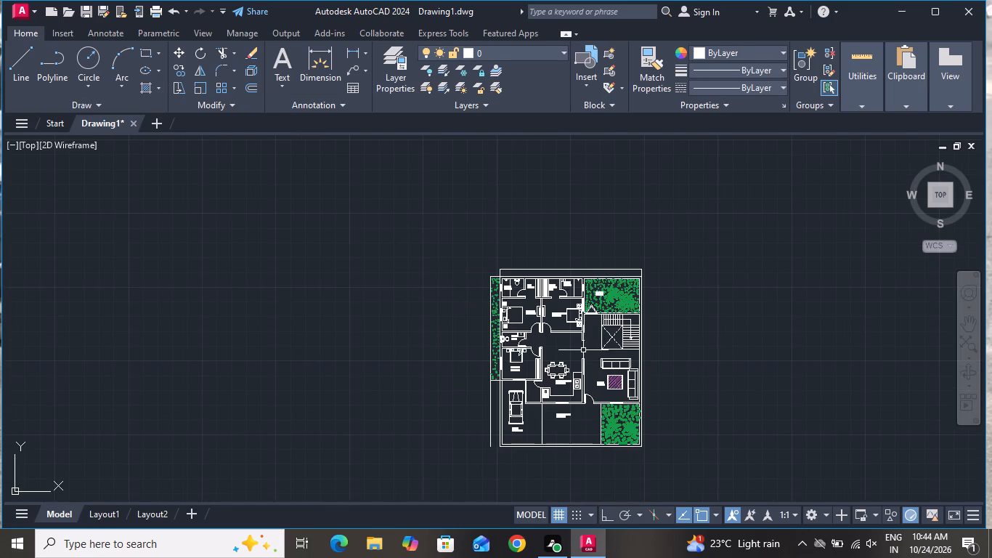
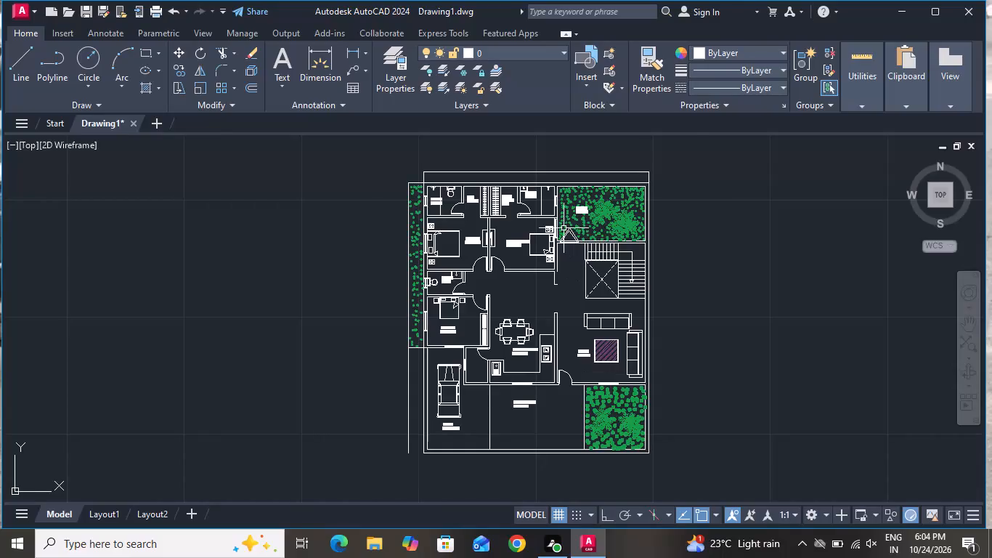
Examine the existing room and outdoor labels across the ground floor plan, from the bedrooms down to the parking and verandan sit out.
{"action": "scroll", "coordinate": [563, 228], "scroll_direction": "up", "scroll_amount": 1}
{"action": "scroll", "coordinate": [471, 249], "scroll_direction": "up", "scroll_amount": 2}
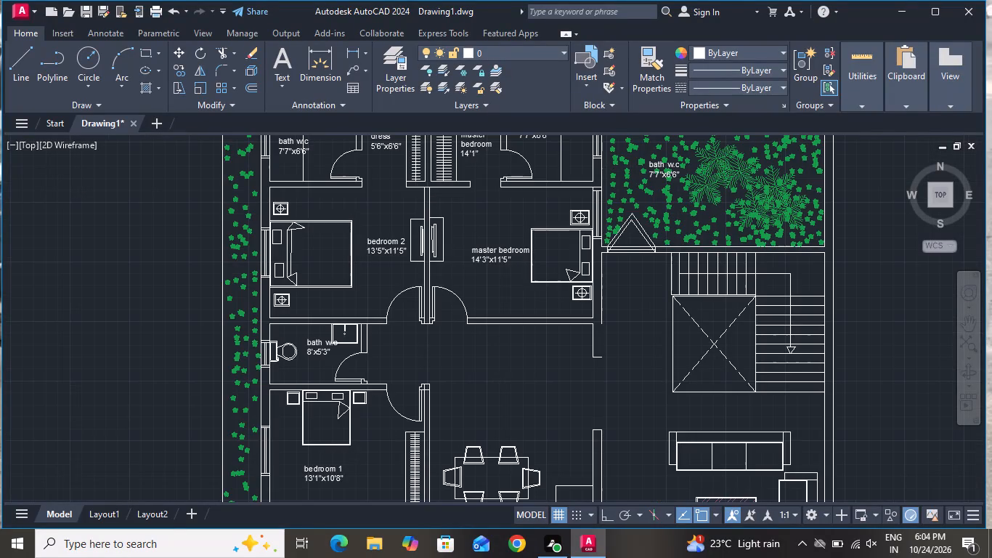
{"action": "scroll", "coordinate": [468, 250], "scroll_direction": "down", "scroll_amount": 1}
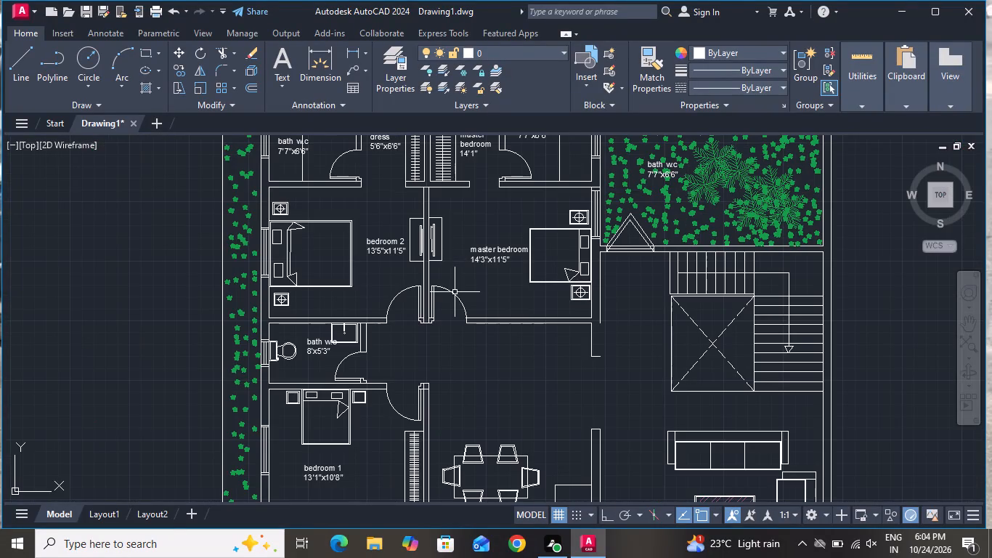
{"action": "scroll", "coordinate": [457, 290], "scroll_direction": "down", "scroll_amount": 1}
{"action": "scroll", "coordinate": [370, 409], "scroll_direction": "up", "scroll_amount": 3}
{"action": "scroll", "coordinate": [380, 401], "scroll_direction": "down", "scroll_amount": 2}
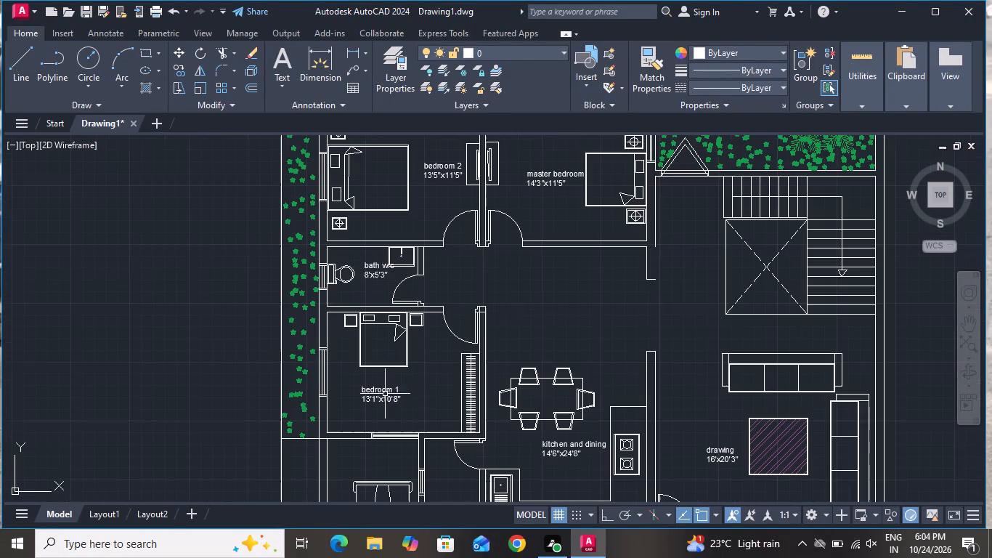
{"action": "scroll", "coordinate": [576, 490], "scroll_direction": "up", "scroll_amount": 2}
{"action": "scroll", "coordinate": [589, 465], "scroll_direction": "down", "scroll_amount": 2}
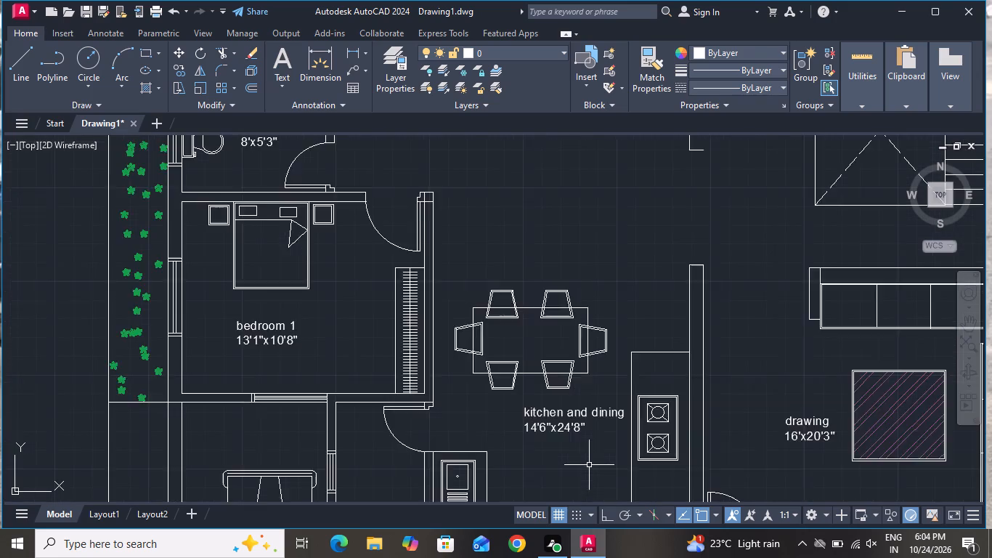
{"action": "scroll", "coordinate": [720, 437], "scroll_direction": "up", "scroll_amount": 1}
{"action": "scroll", "coordinate": [714, 407], "scroll_direction": "down", "scroll_amount": 3}
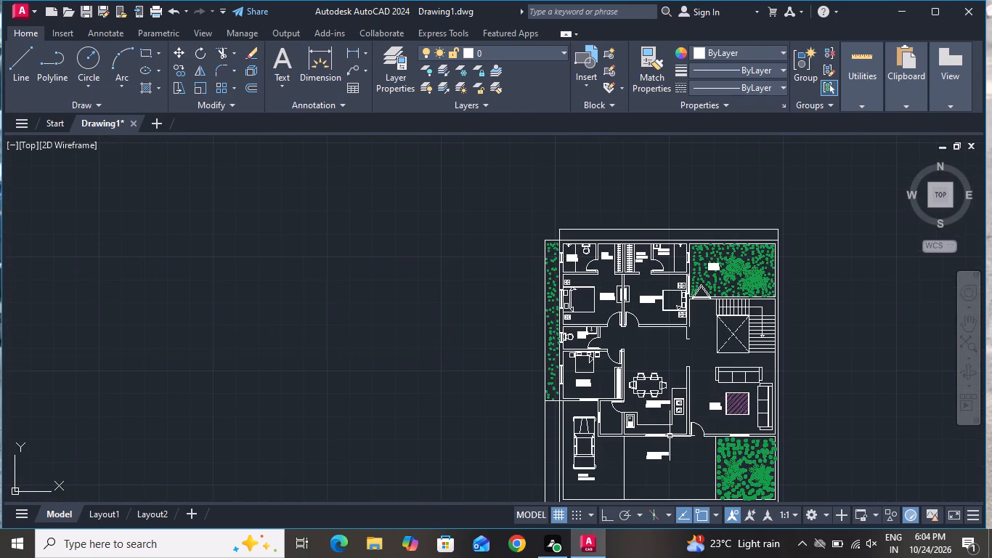
{"action": "scroll", "coordinate": [655, 453], "scroll_direction": "up", "scroll_amount": 3}
{"action": "scroll", "coordinate": [672, 400], "scroll_direction": "down", "scroll_amount": 2}
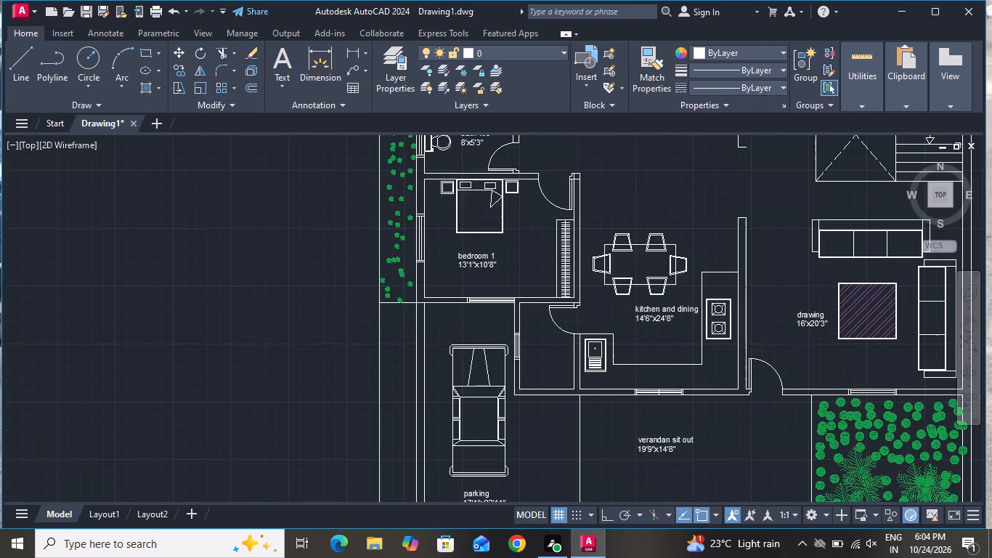
{"action": "scroll", "coordinate": [555, 487], "scroll_direction": "up", "scroll_amount": 2}
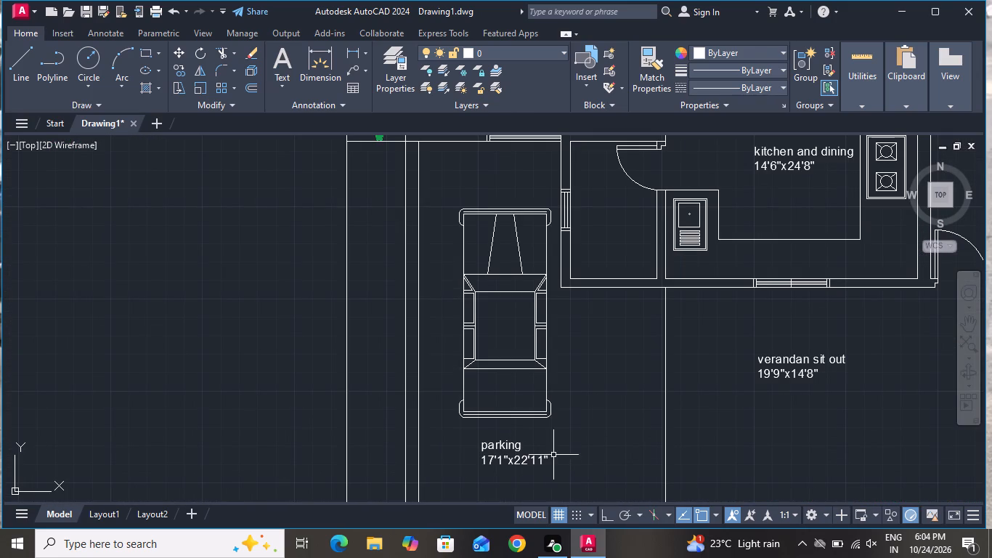
{"action": "scroll", "coordinate": [600, 366], "scroll_direction": "down", "scroll_amount": 1}
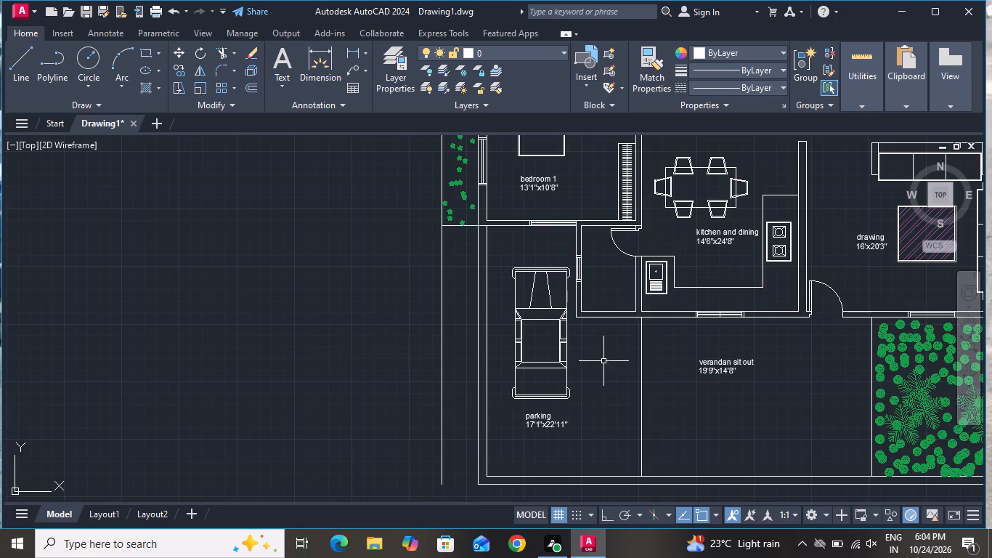
{"action": "scroll", "coordinate": [617, 345], "scroll_direction": "down", "scroll_amount": 1}
Copy the verandan sit out label into the planted garden area beside it, below the drawing room.
{"action": "scroll", "coordinate": [683, 356], "scroll_direction": "up", "scroll_amount": 3}
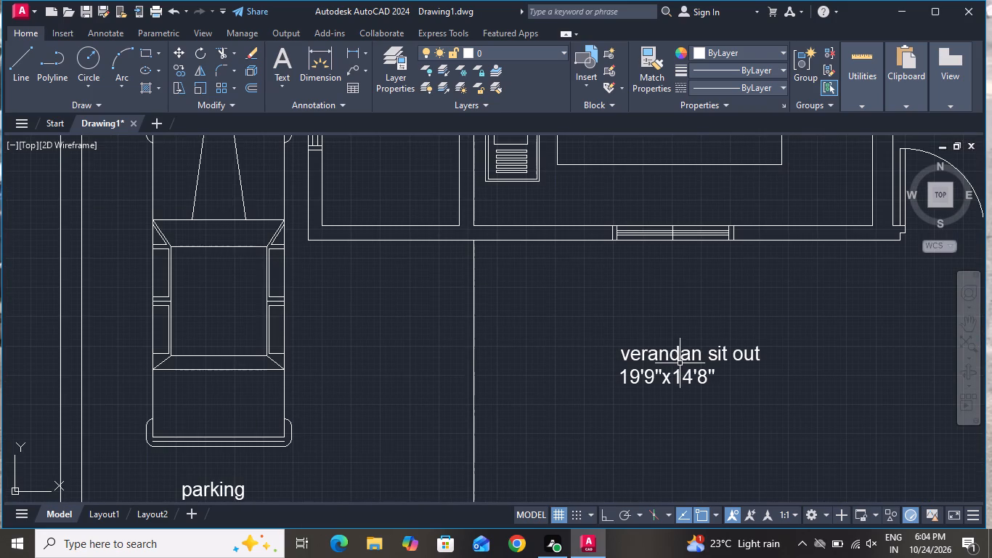
{"action": "left_click", "coordinate": [683, 351]}
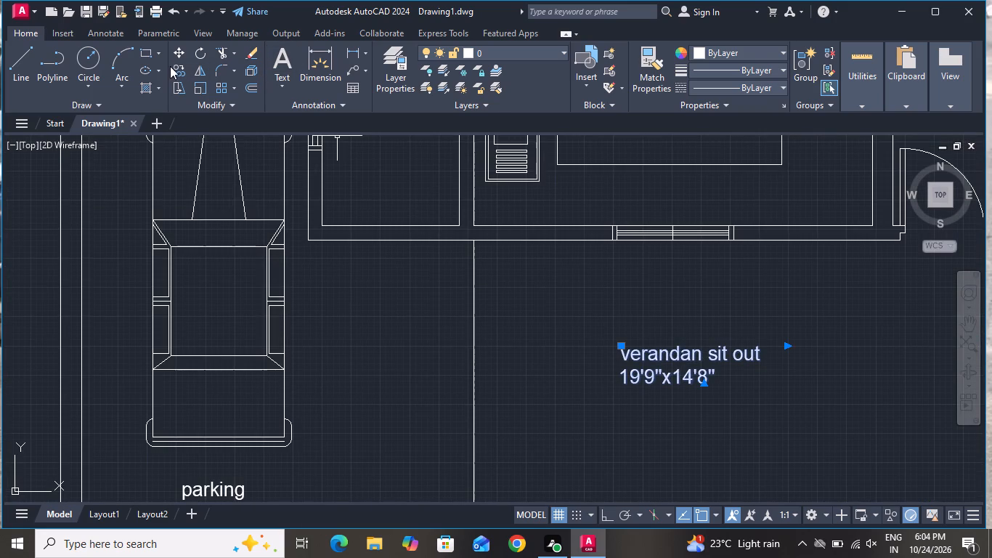
{"action": "left_click", "coordinate": [172, 65]}
{"action": "left_click", "coordinate": [678, 355]}
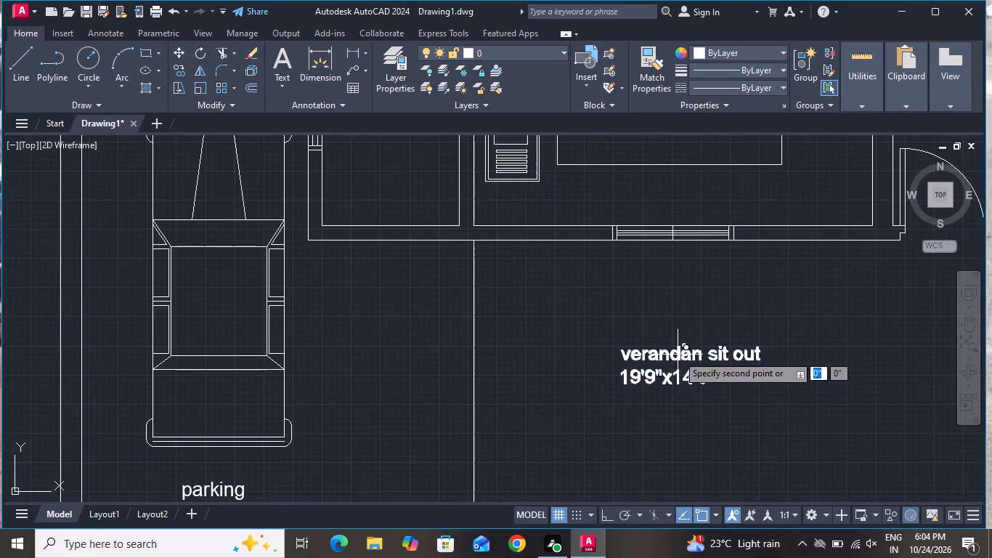
{"action": "scroll", "coordinate": [638, 307], "scroll_direction": "down", "scroll_amount": 3}
{"action": "scroll", "coordinate": [766, 304], "scroll_direction": "up", "scroll_amount": 5}
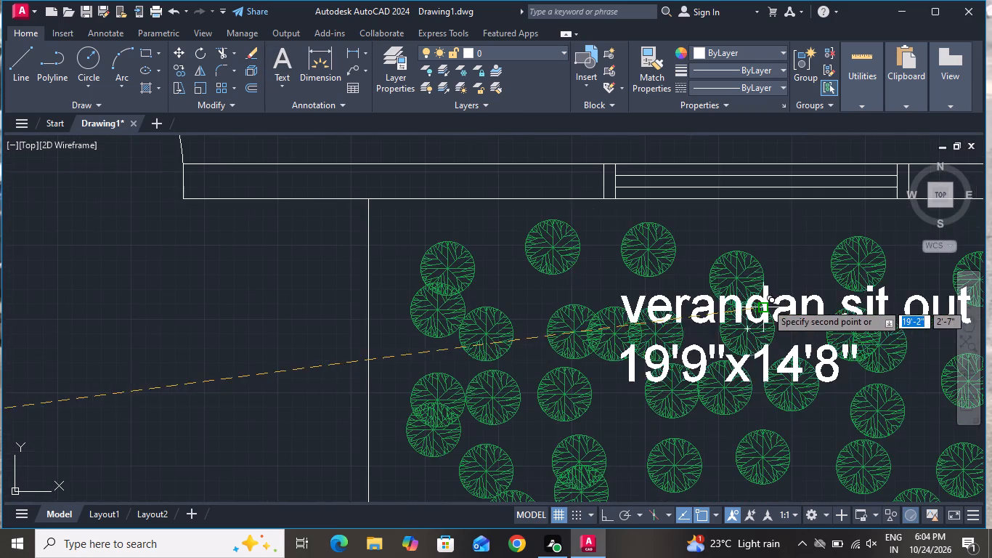
{"action": "left_click", "coordinate": [754, 356]}
{"action": "right_click", "coordinate": [754, 356]}
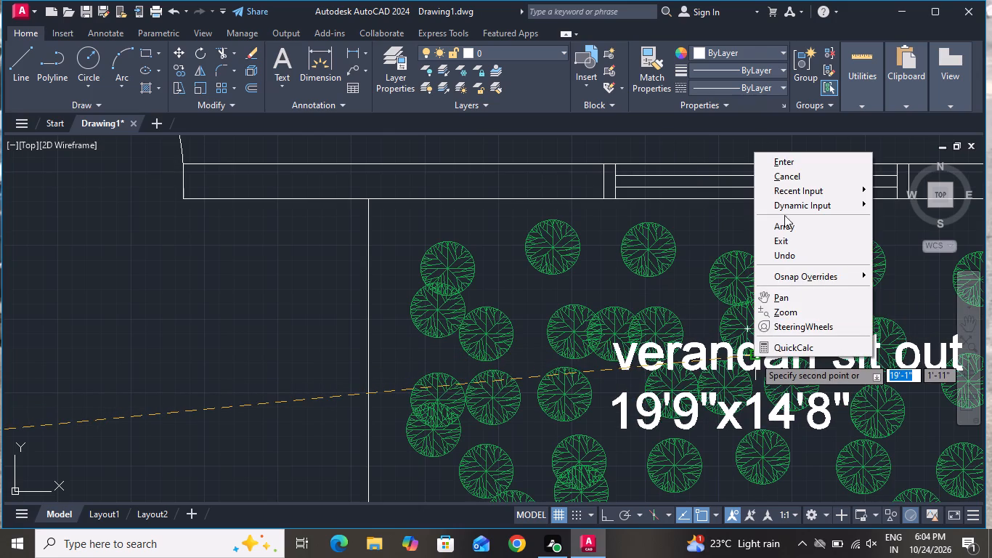
{"action": "left_click", "coordinate": [776, 162]}
Clear the copied label's text in the garden area and enter FRONT GARDEN as its first line.
{"action": "scroll", "coordinate": [665, 264], "scroll_direction": "down", "scroll_amount": 1}
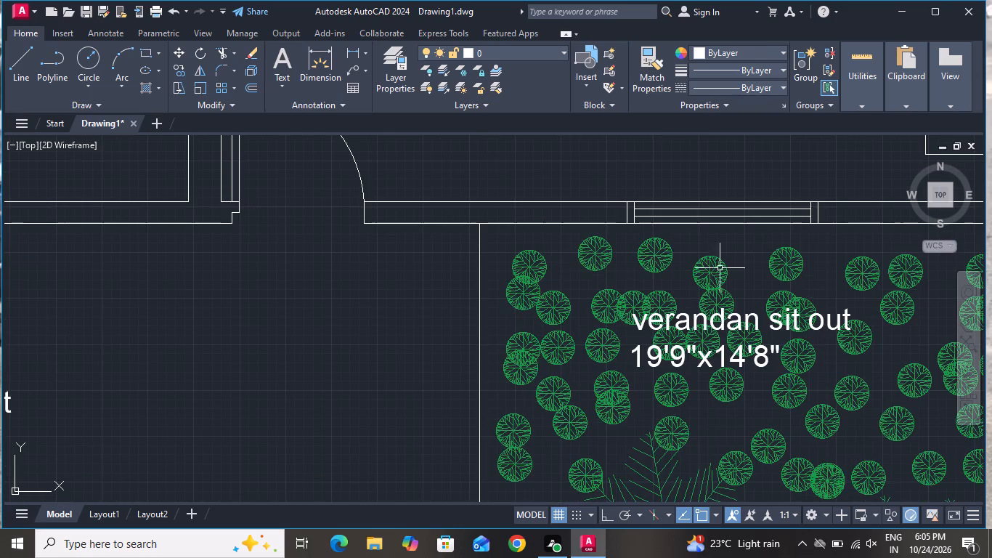
{"action": "scroll", "coordinate": [842, 318], "scroll_direction": "up", "scroll_amount": 2}
{"action": "double_click", "coordinate": [856, 312]}
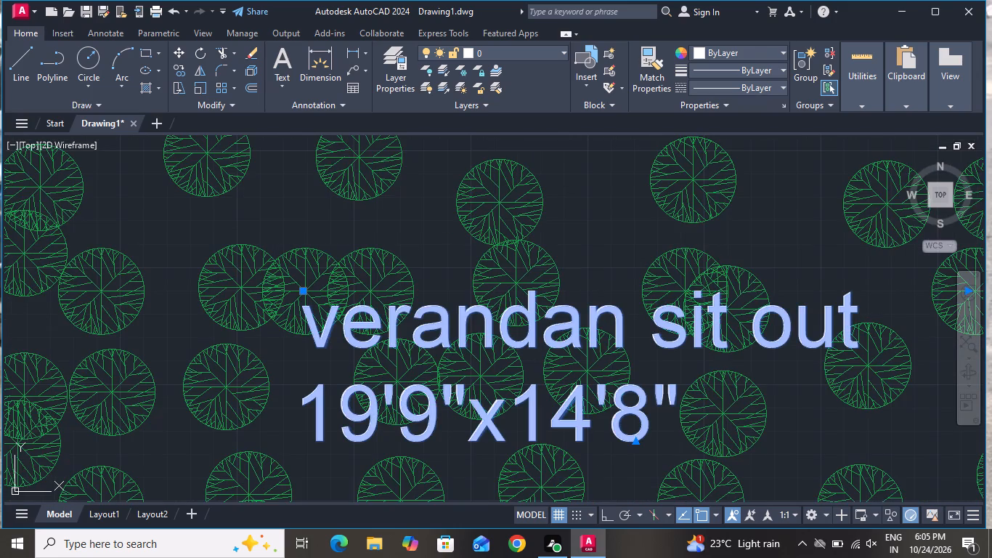
{"action": "key", "text": "BackSpace"}
{"action": "key", "text": "BackSpace"}
{"action": "key", "text": "BackSpace"}
{"action": "key", "text": "BackSpace"}
{"action": "key", "text": "BackSpace"}
{"action": "key", "text": "BackSpace"}
{"action": "key", "text": "BackSpace"}
{"action": "key", "text": "BackSpace"}
{"action": "key", "text": "BackSpace"}
{"action": "key", "text": "BackSpace"}
{"action": "key", "text": "BackSpace"}
{"action": "key", "text": "BackSpace"}
{"action": "key", "text": "BackSpace"}
{"action": "key", "text": "BackSpace"}
{"action": "key", "text": "BackSpace"}
{"action": "key", "text": "BackSpace"}
{"action": "key", "text": "BackSpace"}
{"action": "key", "text": "BackSpace"}
{"action": "key", "text": "BackSpace"}
{"action": "key", "text": "BackSpace"}
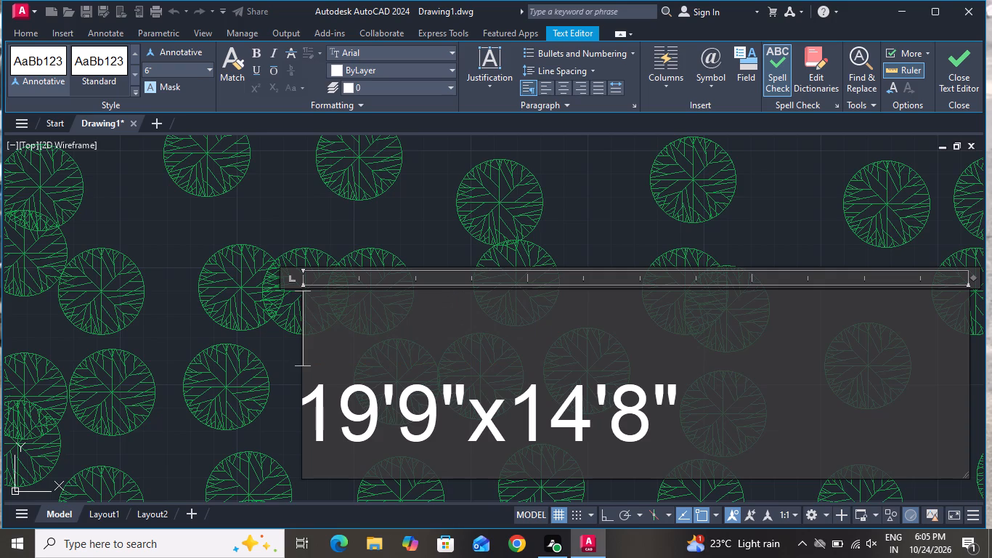
{"action": "type", "text": "front"}
{"action": "key", "text": "space"}
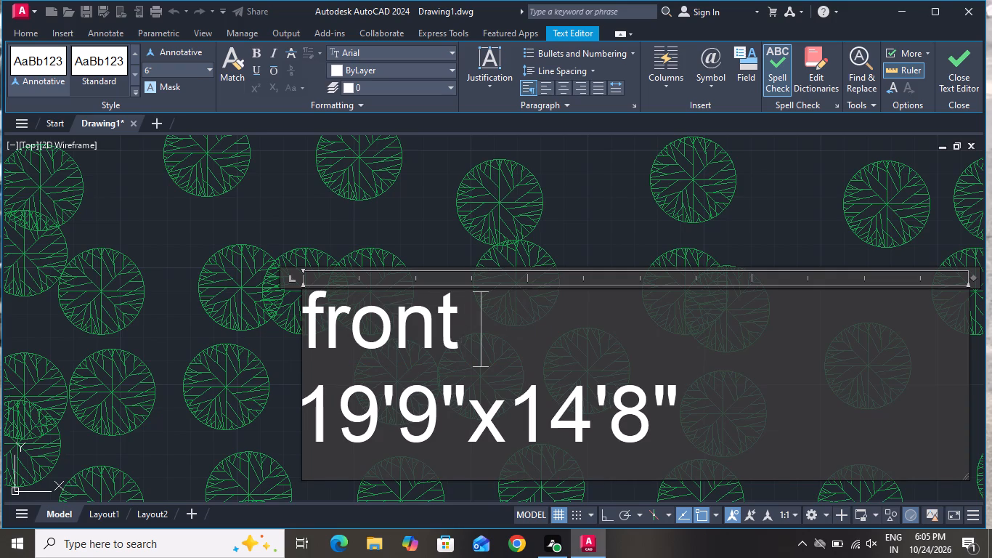
{"action": "key", "text": "g"}
{"action": "right_click", "coordinate": [856, 312]}
{"action": "type", "text": "ar"}
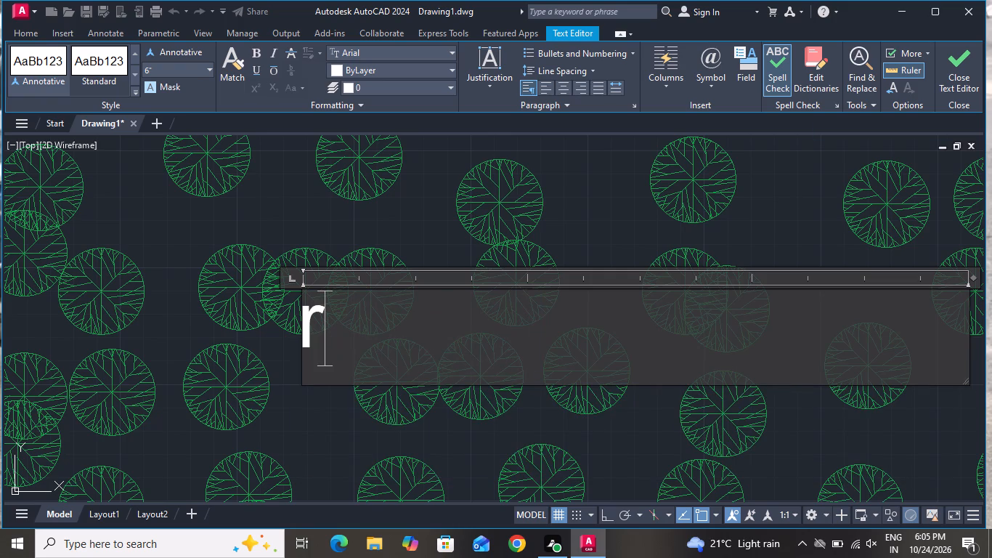
{"action": "type", "text": "de"}
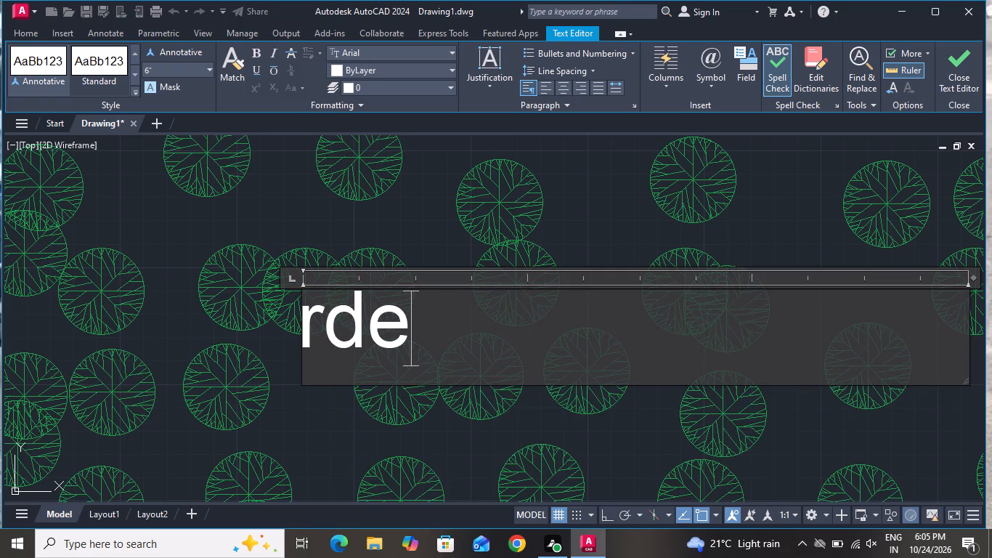
{"action": "scroll", "coordinate": [857, 304], "scroll_direction": "down", "scroll_amount": 2}
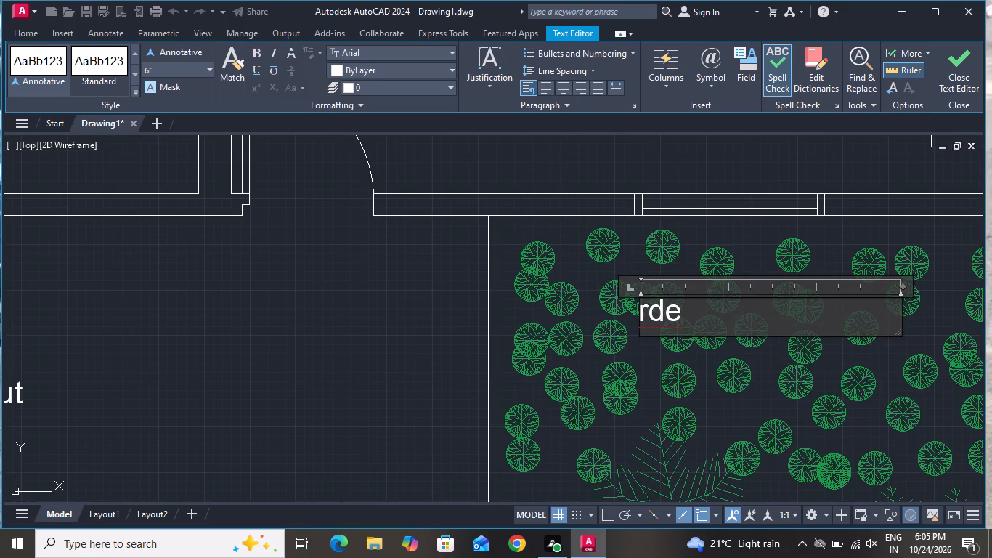
{"action": "key", "text": "BackSpace"}
{"action": "key", "text": "BackSpace"}
{"action": "key", "text": "BackSpace"}
{"action": "key", "text": "BackSpace"}
{"action": "key", "text": "BackSpace"}
{"action": "key", "text": "BackSpace"}
{"action": "key", "text": "BackSpace"}
{"action": "key", "text": "BackSpace"}
{"action": "key", "text": "BackSpace"}
{"action": "key", "text": "BackSpace"}
{"action": "key", "text": "BackSpace"}
{"action": "key", "text": "BackSpace"}
{"action": "key", "text": "BackSpace"}
{"action": "key", "text": "BackSpace"}
{"action": "key", "text": "BackSpace"}
{"action": "key", "text": "BackSpace"}
{"action": "key", "text": "BackSpace"}
{"action": "key", "text": "BackSpace"}
{"action": "key", "text": "BackSpace"}
{"action": "key", "text": "BackSpace"}
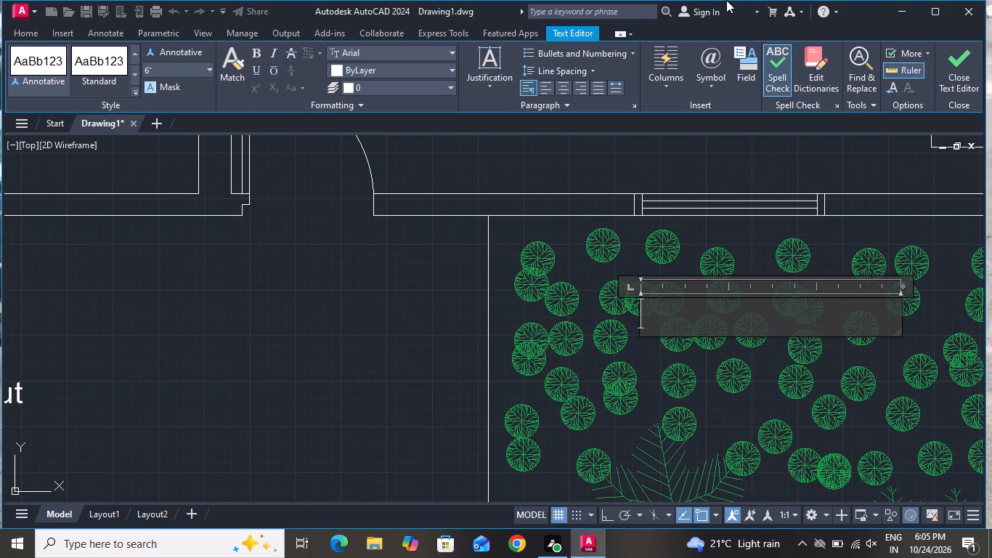
{"action": "type", "text": "FR"}
{"action": "type", "text": "ON"}
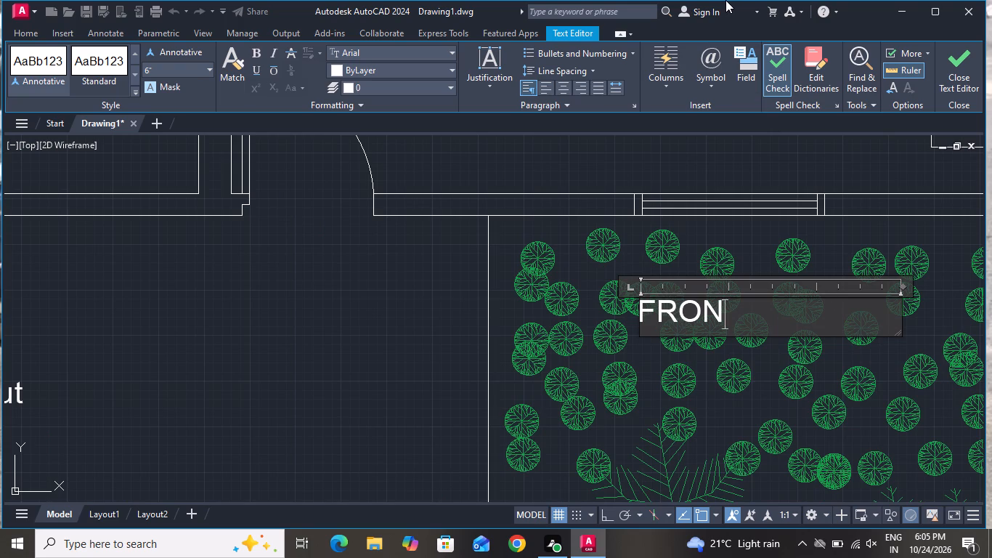
{"action": "type", "text": "T GARDE"}
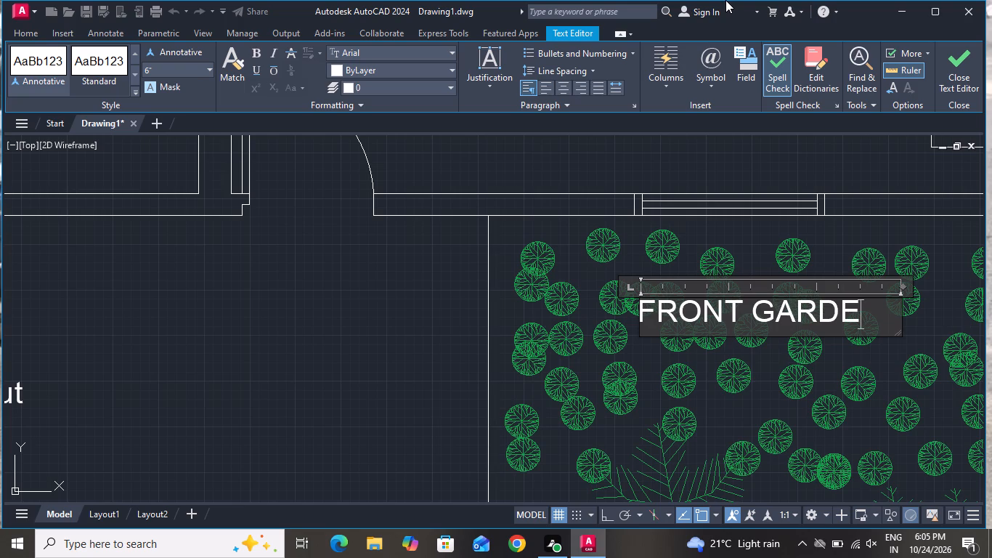
{"action": "key", "text": "n"}
{"action": "key", "text": "Return"}
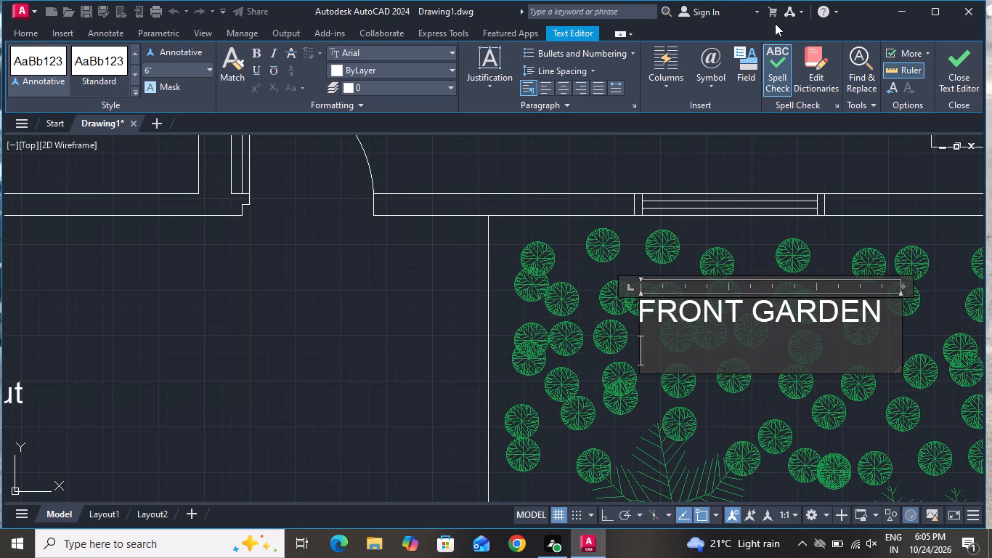
Add the dimensions 11'6"X14'8" on the line below FRONT GARDEN and finish editing the label.
{"action": "type", "text": "11"}
{"action": "key", "text": "apostrophe"}
{"action": "key", "text": "6"}
{"action": "key", "text": "shift+quotedbl"}
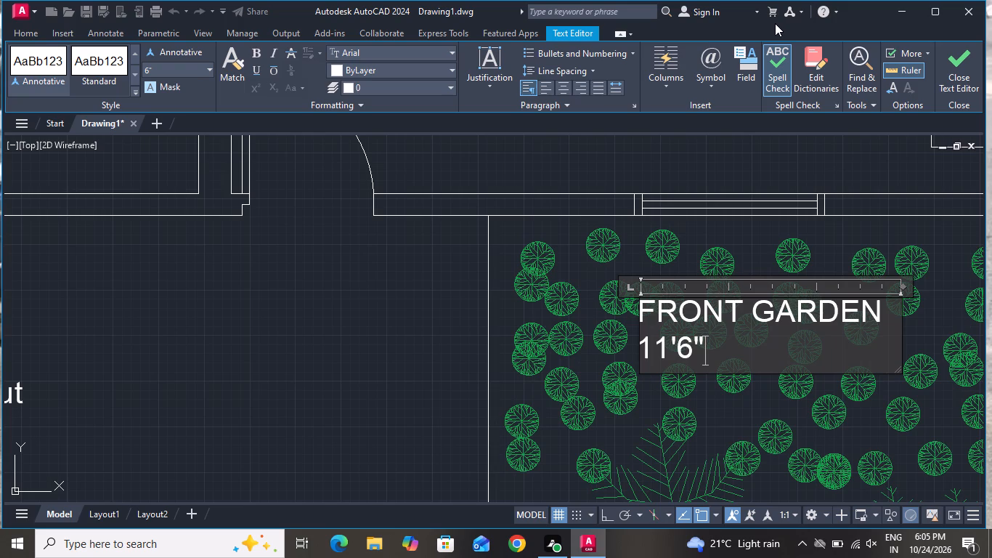
{"action": "key", "text": "x"}
{"action": "key", "text": "1"}
{"action": "key", "text": "4"}
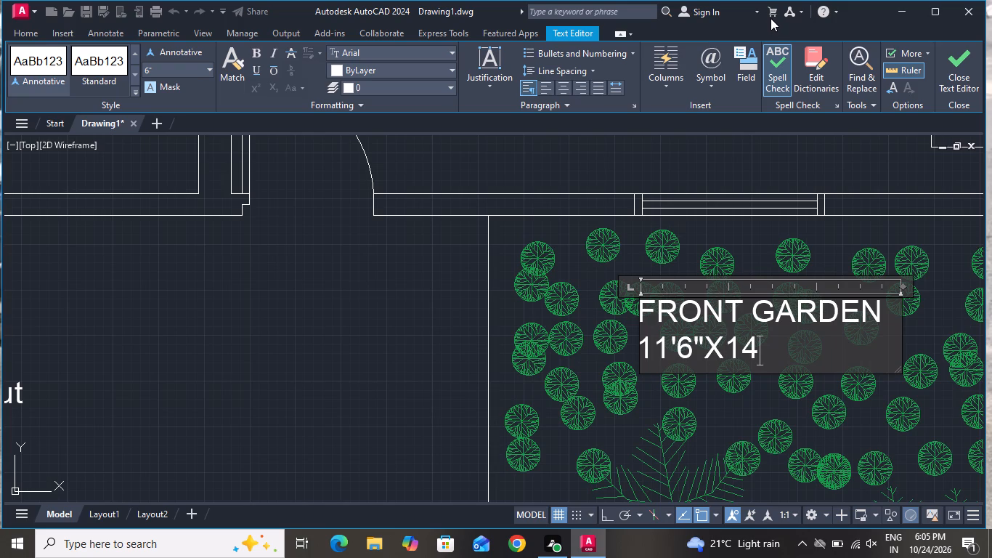
{"action": "key", "text": "apostrophe"}
{"action": "key", "text": "8"}
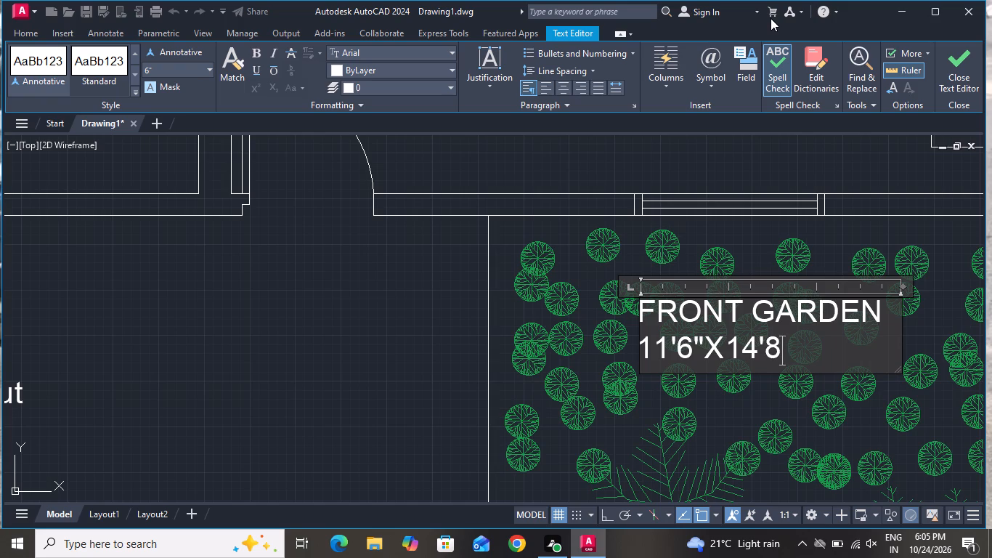
{"action": "key", "text": "shift+quotedbl"}
{"action": "key", "text": "Return"}
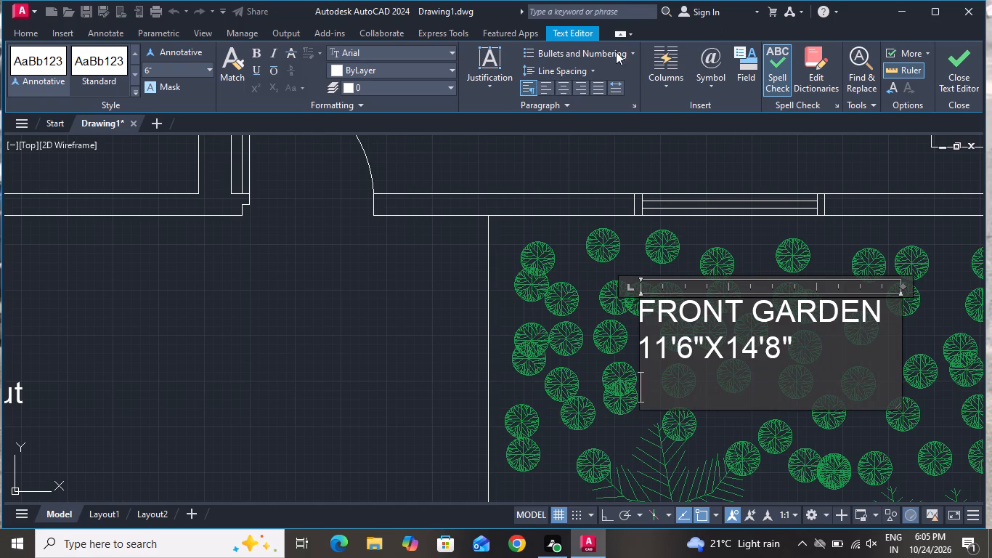
{"action": "left_click", "coordinate": [288, 342]}
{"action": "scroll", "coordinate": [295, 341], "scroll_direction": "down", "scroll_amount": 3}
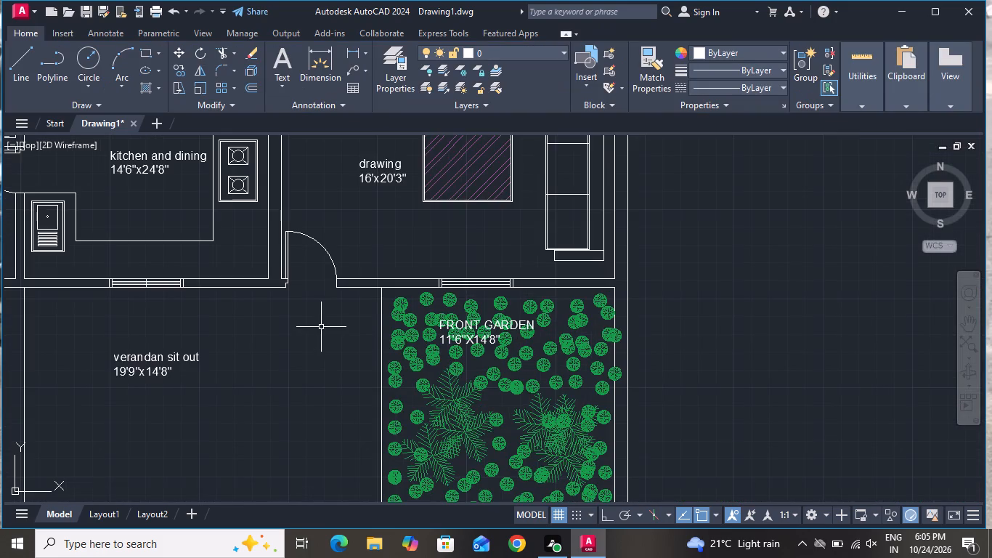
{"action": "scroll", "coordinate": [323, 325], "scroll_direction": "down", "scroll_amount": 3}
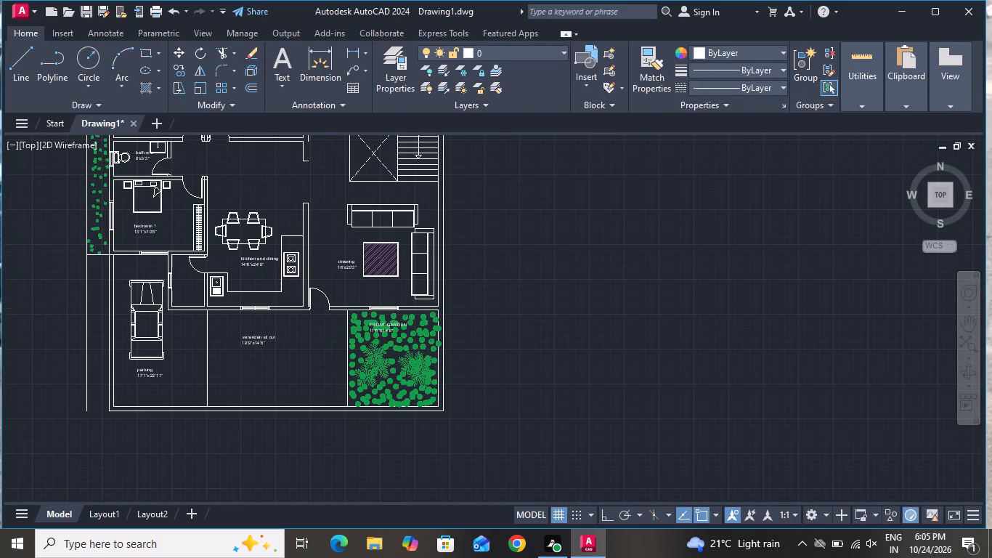
Replace the bath w.c name in the rear planted area's label with BACK GARDEN and widen its text frame to fit one line.
{"action": "scroll", "coordinate": [328, 146], "scroll_direction": "up", "scroll_amount": 4}
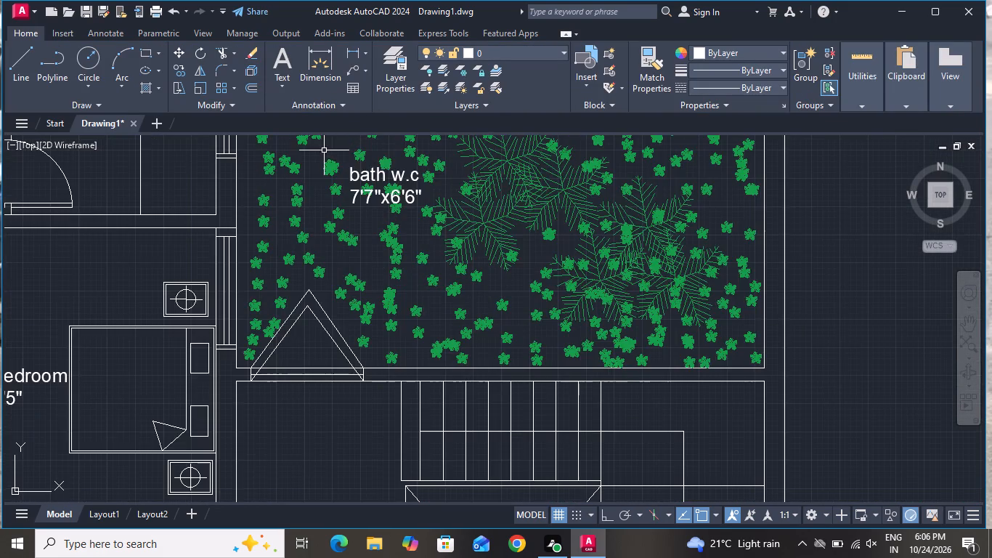
{"action": "scroll", "coordinate": [371, 166], "scroll_direction": "up", "scroll_amount": 3}
{"action": "double_click", "coordinate": [542, 189]}
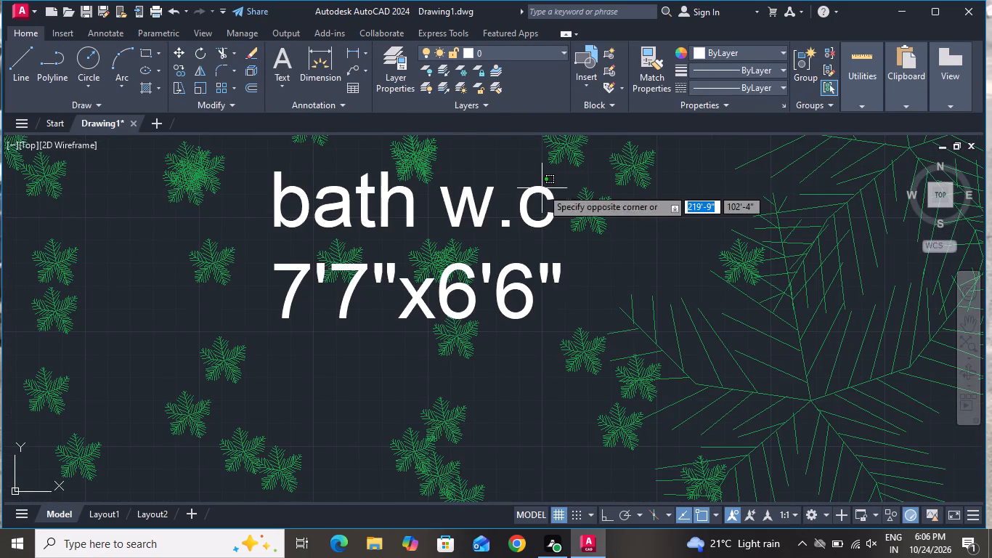
{"action": "left_click", "coordinate": [557, 200]}
{"action": "left_click", "coordinate": [551, 191]}
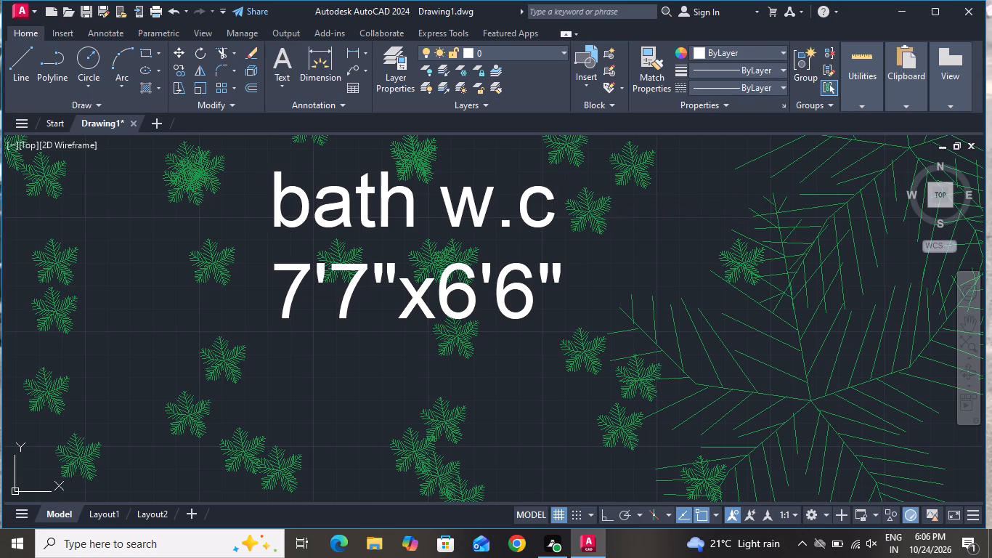
{"action": "triple_click", "coordinate": [543, 197]}
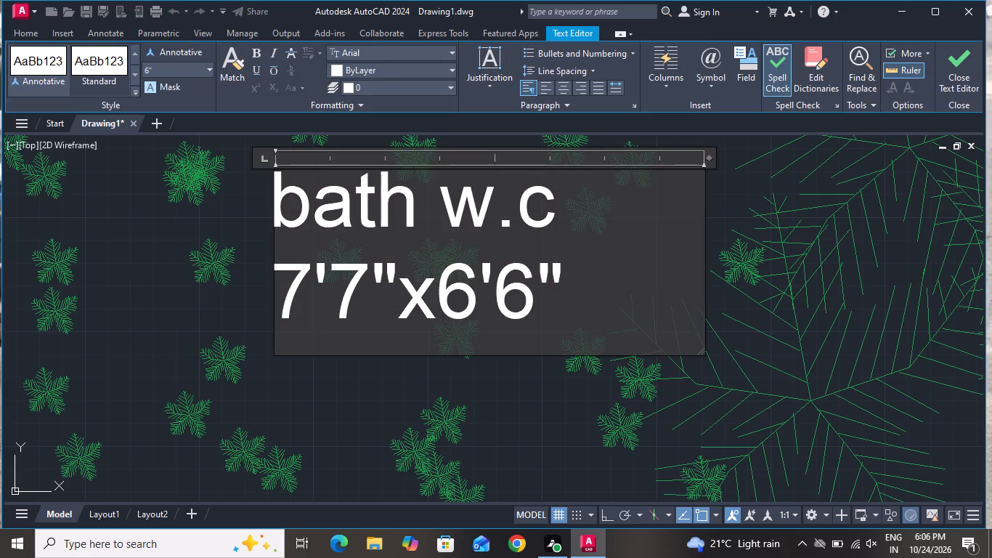
{"action": "key", "text": "BackSpace"}
{"action": "key", "text": "BackSpace"}
{"action": "key", "text": "BackSpace"}
{"action": "key", "text": "BackSpace"}
{"action": "key", "text": "BackSpace"}
{"action": "key", "text": "BackSpace"}
{"action": "key", "text": "BackSpace"}
{"action": "key", "text": "BackSpace"}
{"action": "key", "text": "BackSpace"}
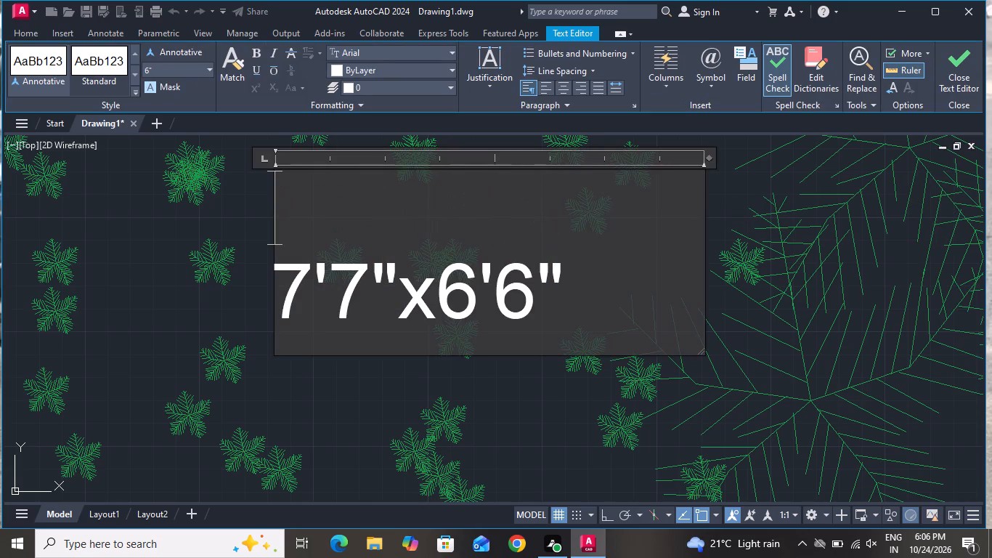
{"action": "type", "text": "BA"}
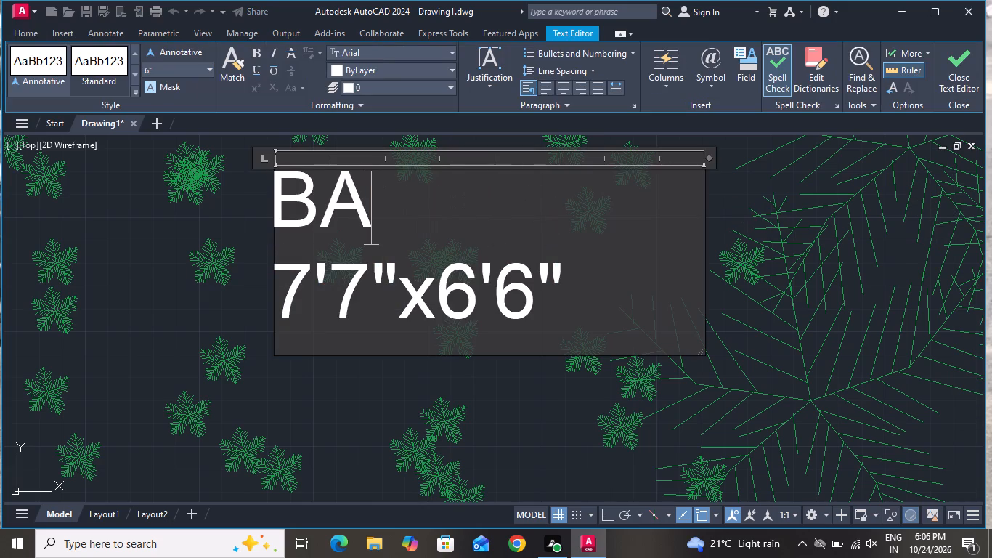
{"action": "key", "text": "c"}
{"action": "type", "text": "K GARDEN"}
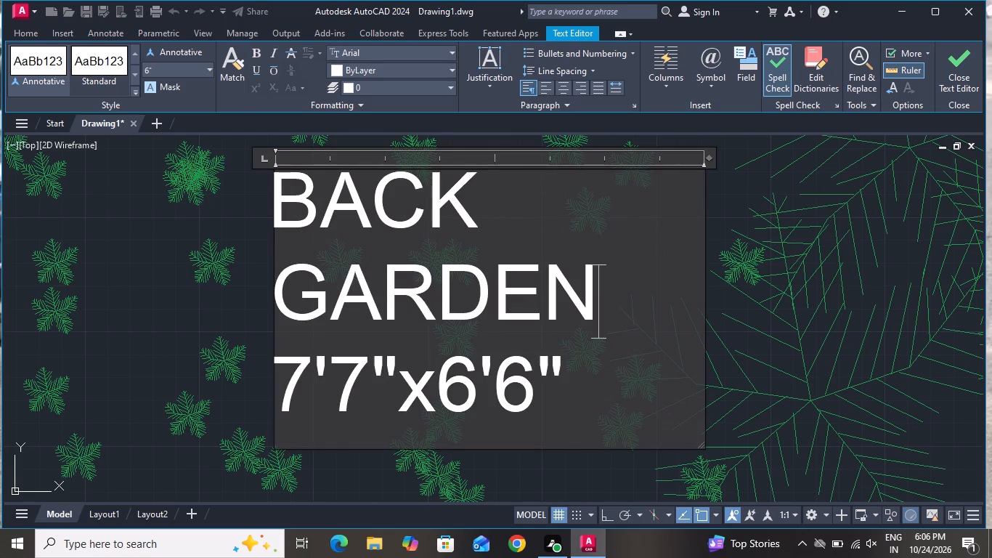
{"action": "left_click_drag", "start_coordinate": [703, 184], "coordinate": [891, 148]}
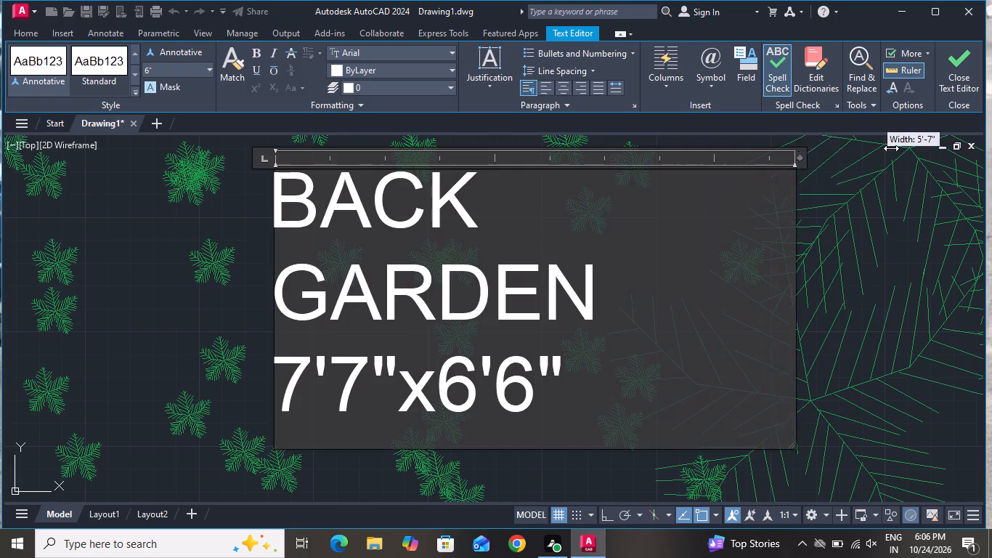
{"action": "left_click_drag", "start_coordinate": [891, 148], "coordinate": [893, 147]}
Replace the dimensions under BACK GARDEN with 16'5"X12'2" and finish editing the label.
{"action": "left_click", "coordinate": [617, 302]}
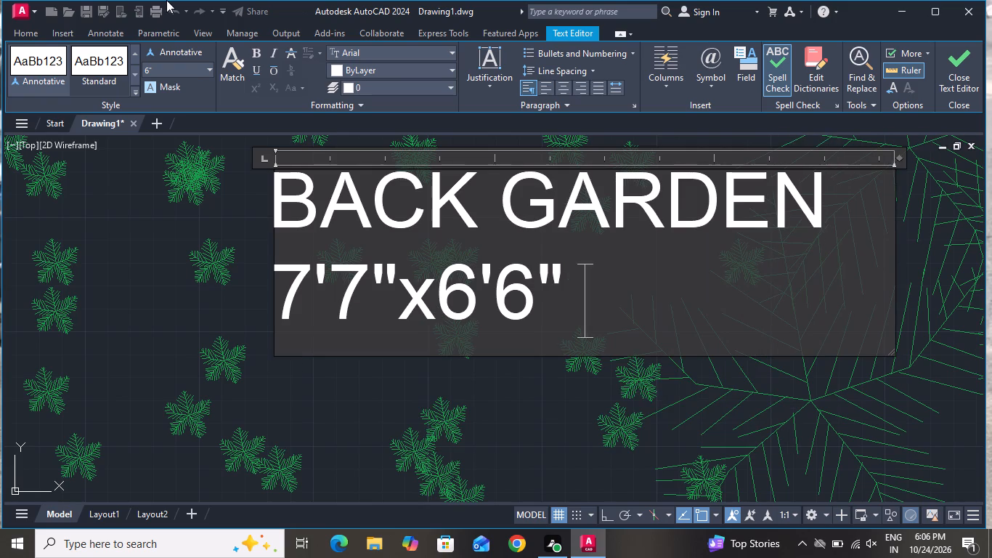
{"action": "key", "text": "BackSpace"}
{"action": "key", "text": "BackSpace"}
{"action": "key", "text": "BackSpace"}
{"action": "key", "text": "BackSpace"}
{"action": "key", "text": "BackSpace"}
{"action": "key", "text": "BackSpace"}
{"action": "key", "text": "BackSpace"}
{"action": "key", "text": "BackSpace"}
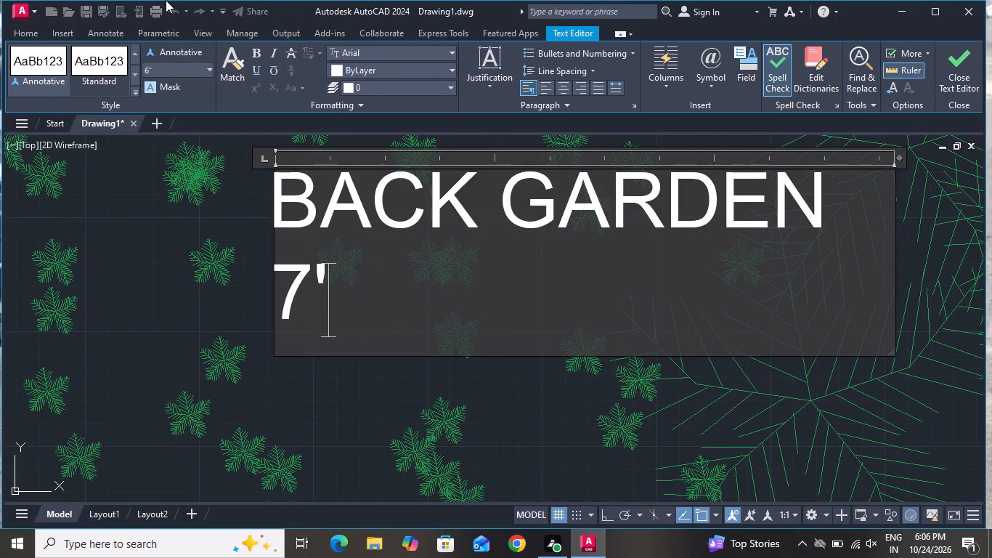
{"action": "key", "text": "BackSpace"}
{"action": "key", "text": "BackSpace"}
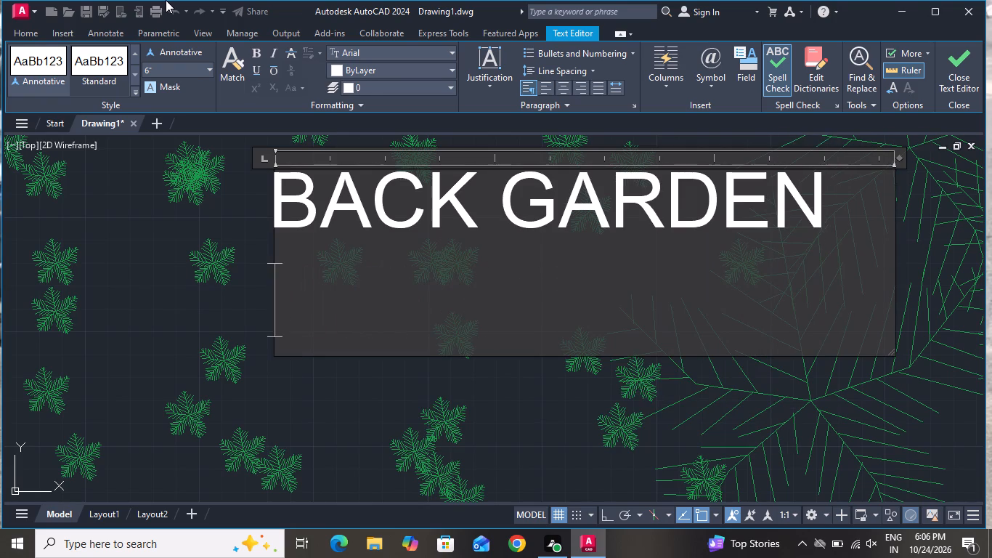
{"action": "type", "text": "16'5"}
{"action": "type", "text": "\"X"}
{"action": "key", "text": "1"}
{"action": "key", "text": "2"}
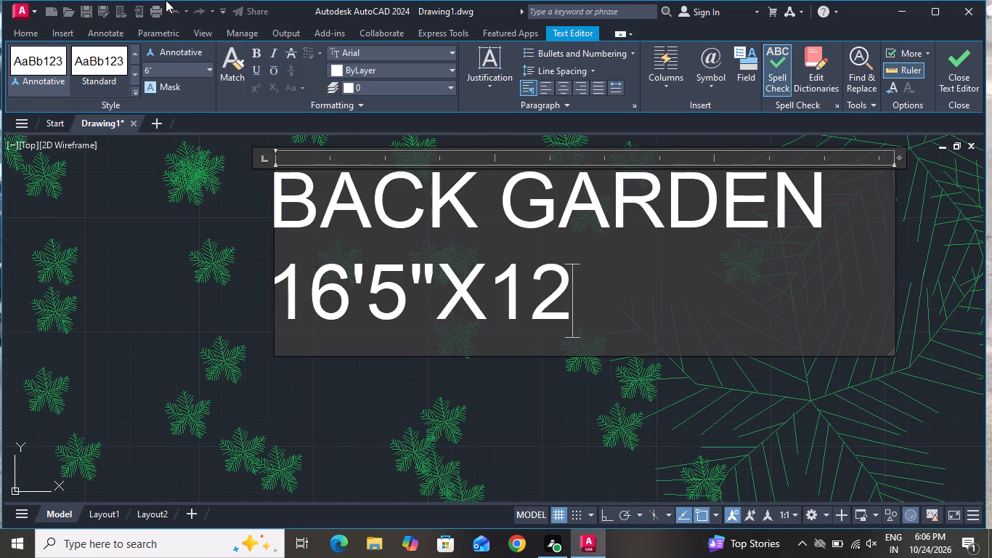
{"action": "key", "text": "apostrophe"}
{"action": "key", "text": "2"}
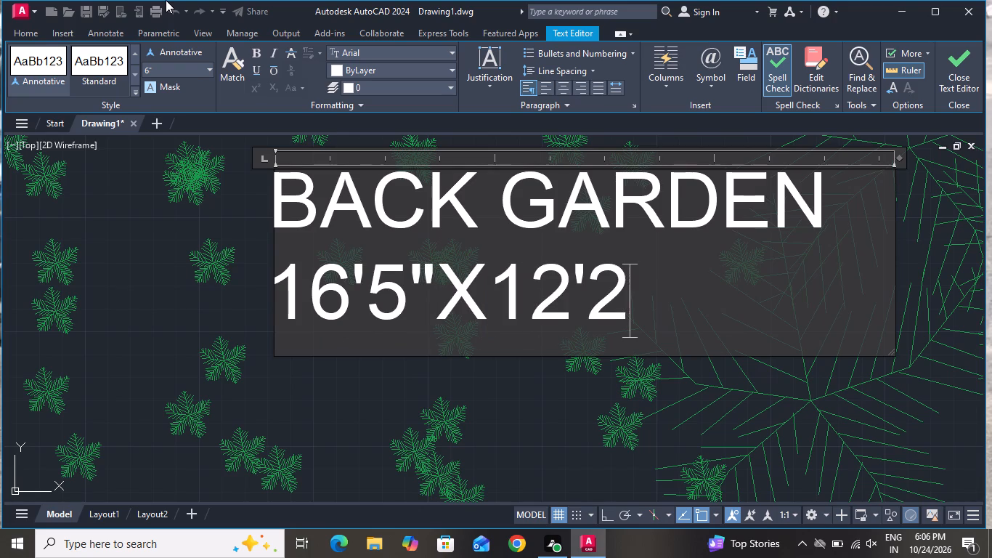
{"action": "key", "text": "shift+quotedbl"}
{"action": "key", "text": "Return"}
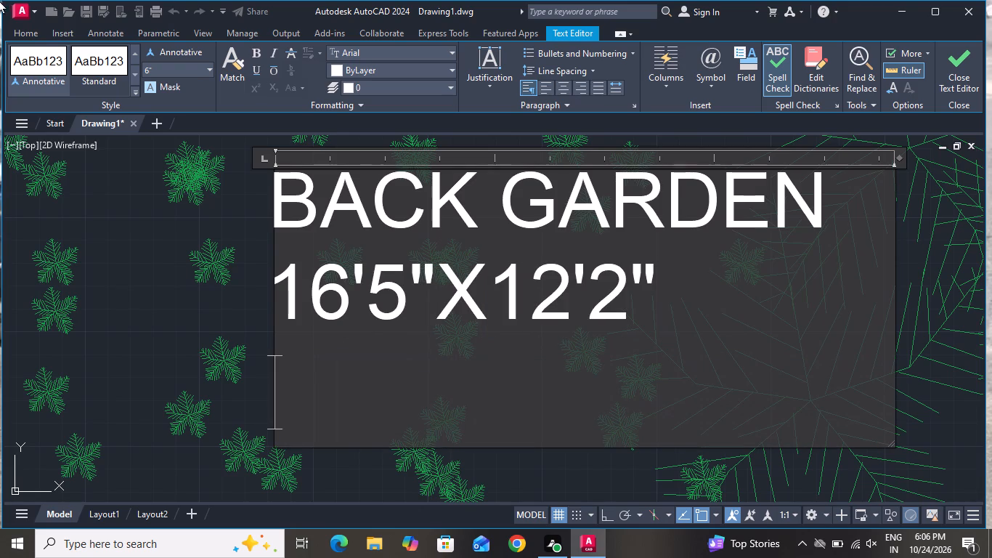
{"action": "left_click", "coordinate": [0, 0]}
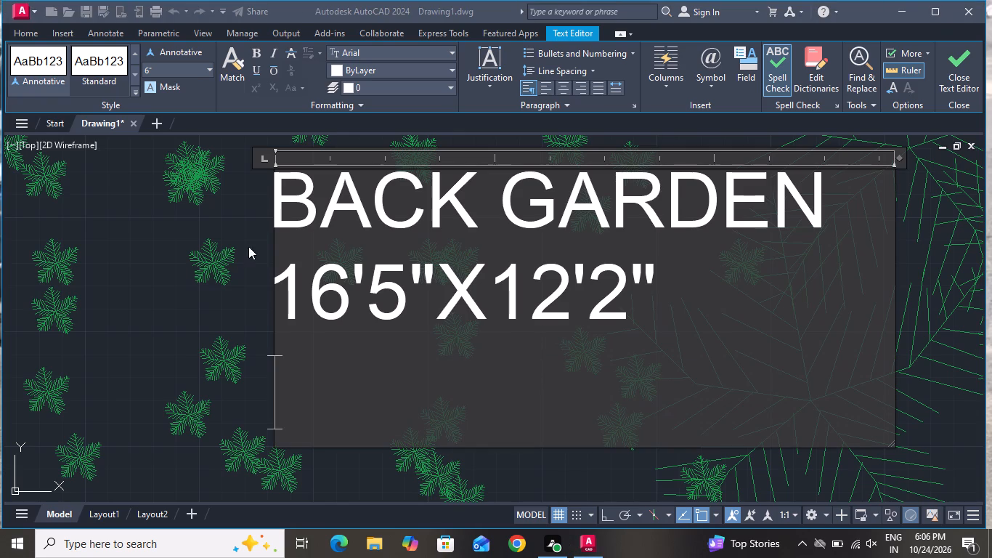
{"action": "left_click", "coordinate": [184, 300]}
{"action": "scroll", "coordinate": [188, 301], "scroll_direction": "down", "scroll_amount": 3}
{"action": "left_click", "coordinate": [724, 195]}
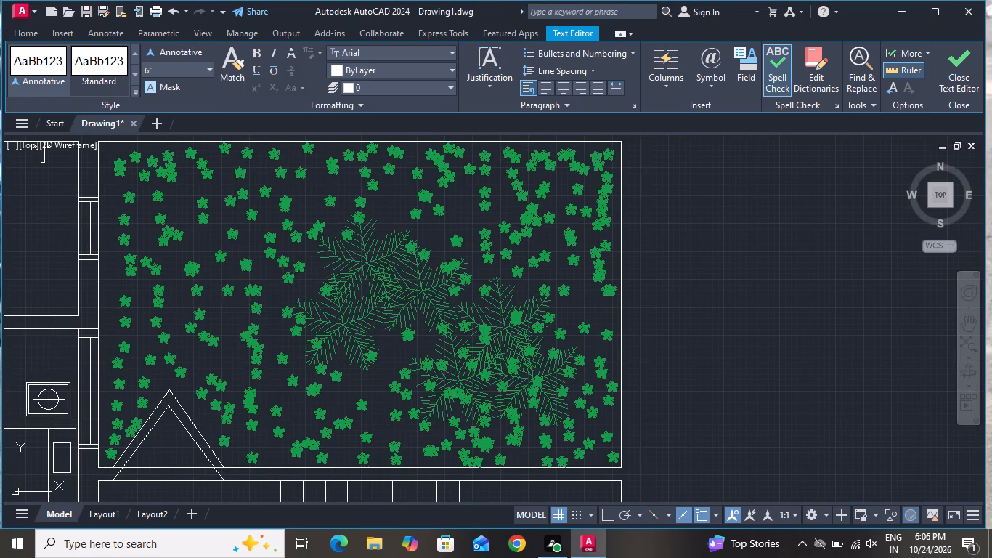
Replace the master bedroom name with DRESS in the 14'1" label between the wardrobe and the master bath.
{"action": "scroll", "coordinate": [729, 226], "scroll_direction": "down", "scroll_amount": 3}
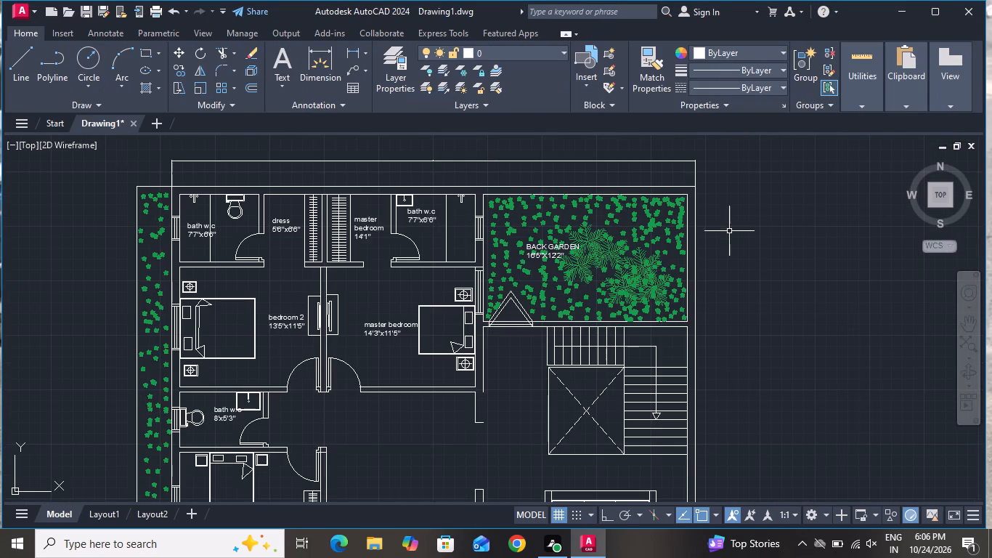
{"action": "scroll", "coordinate": [357, 233], "scroll_direction": "up", "scroll_amount": 3}
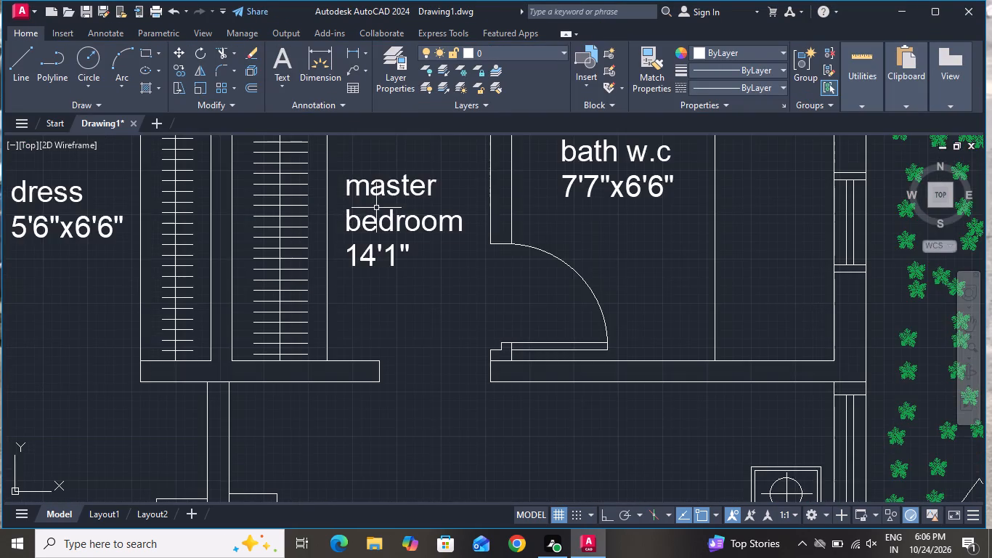
{"action": "scroll", "coordinate": [386, 202], "scroll_direction": "down", "scroll_amount": 1}
{"action": "scroll", "coordinate": [409, 188], "scroll_direction": "up", "scroll_amount": 2}
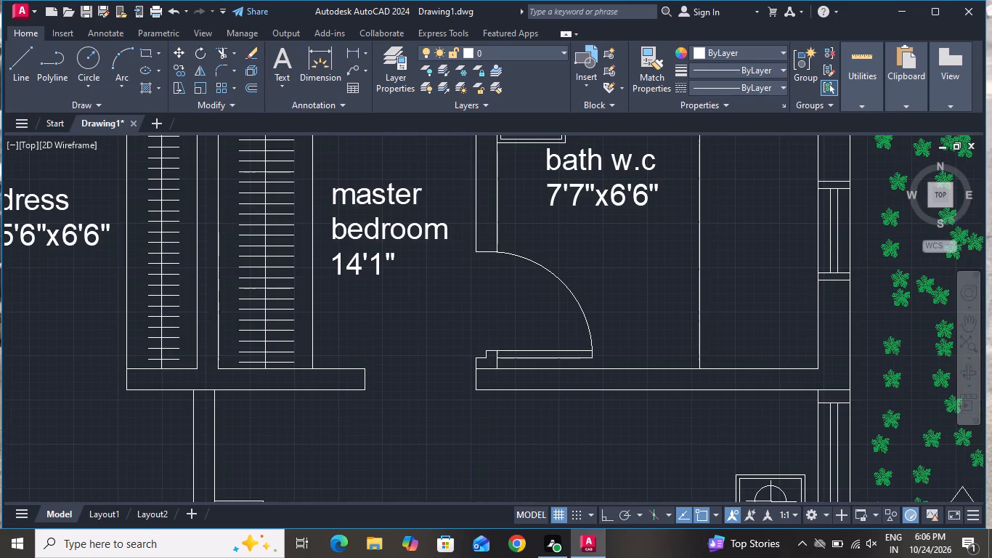
{"action": "double_click", "coordinate": [425, 197]}
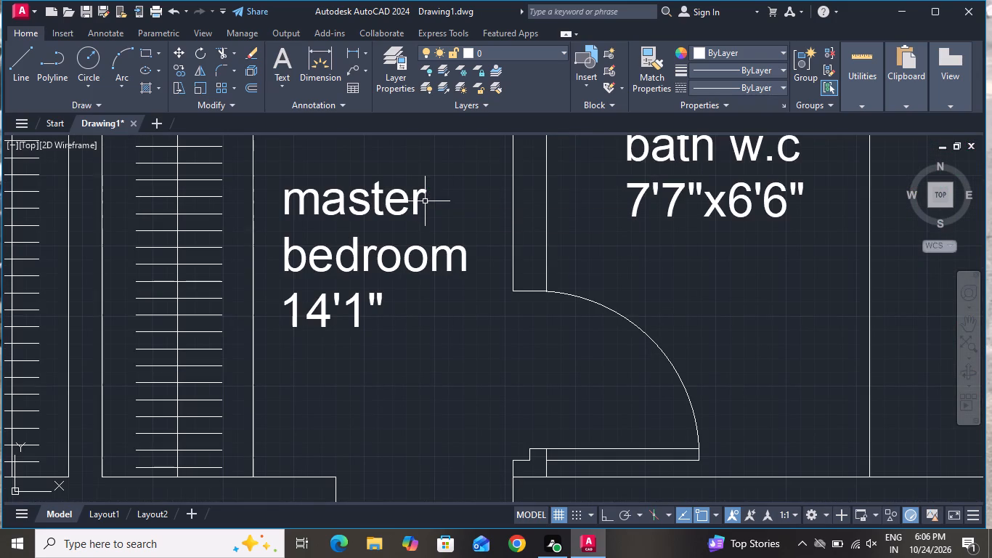
{"action": "double_click", "coordinate": [425, 188]}
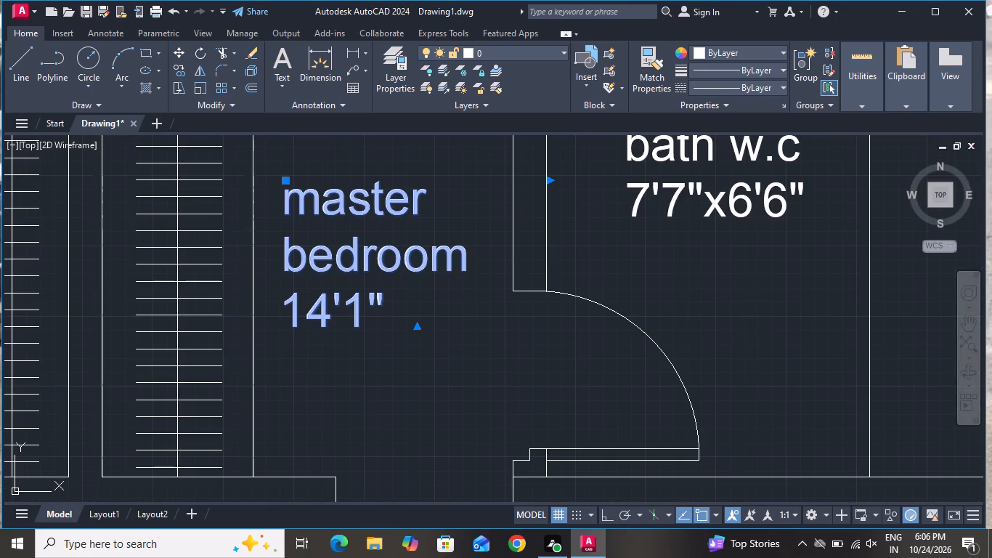
{"action": "key", "text": "BackSpace"}
{"action": "key", "text": "BackSpace"}
{"action": "key", "text": "BackSpace"}
{"action": "key", "text": "BackSpace"}
{"action": "key", "text": "BackSpace"}
{"action": "key", "text": "BackSpace"}
{"action": "key", "text": "BackSpace"}
{"action": "key", "text": "BackSpace"}
{"action": "key", "text": "BackSpace"}
{"action": "key", "text": "BackSpace"}
{"action": "key", "text": "BackSpace"}
{"action": "key", "text": "BackSpace"}
{"action": "key", "text": "BackSpace"}
{"action": "key", "text": "BackSpace"}
{"action": "key", "text": "BackSpace"}
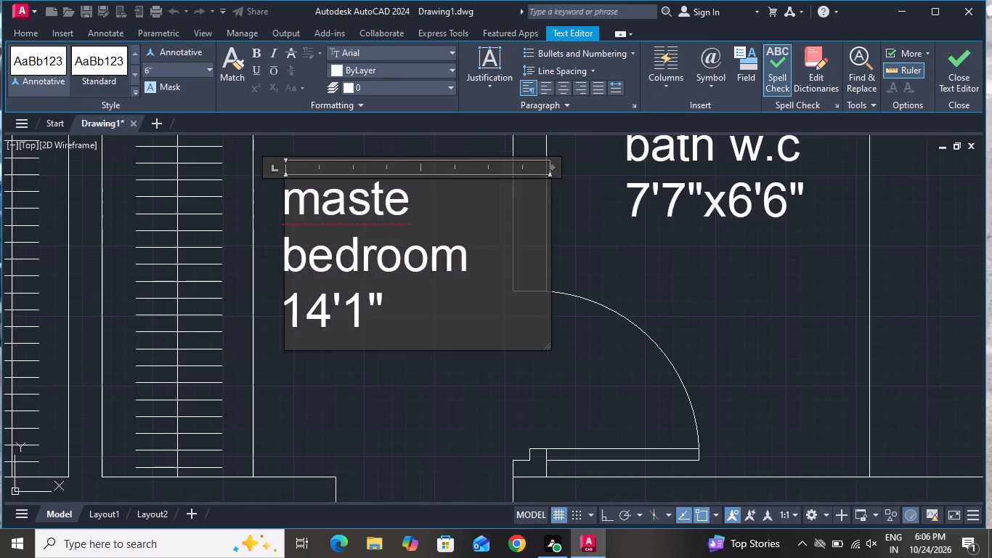
{"action": "key", "text": "BackSpace"}
{"action": "key", "text": "BackSpace"}
{"action": "key", "text": "BackSpace"}
{"action": "key", "text": "BackSpace"}
{"action": "key", "text": "BackSpace"}
{"action": "key", "text": "BackSpace"}
{"action": "key", "text": "BackSpace"}
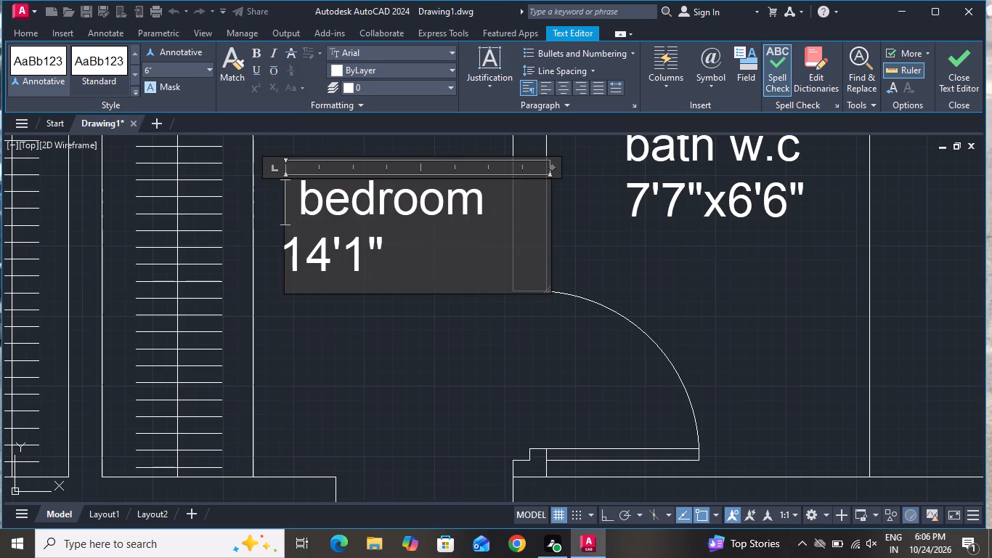
{"action": "left_click", "coordinate": [480, 215]}
{"action": "key", "text": "BackSpace"}
{"action": "key", "text": "BackSpace"}
{"action": "key", "text": "BackSpace"}
{"action": "key", "text": "BackSpace"}
{"action": "key", "text": "BackSpace"}
{"action": "key", "text": "BackSpace"}
{"action": "key", "text": "BackSpace"}
{"action": "key", "text": "BackSpace"}
{"action": "key", "text": "BackSpace"}
{"action": "key", "text": "BackSpace"}
{"action": "key", "text": "BackSpace"}
{"action": "key", "text": "BackSpace"}
{"action": "key", "text": "BackSpace"}
{"action": "key", "text": "BackSpace"}
{"action": "key", "text": "BackSpace"}
{"action": "key", "text": "BackSpace"}
{"action": "key", "text": "BackSpace"}
{"action": "key", "text": "BackSpace"}
{"action": "key", "text": "BackSpace"}
{"action": "key", "text": "BackSpace"}
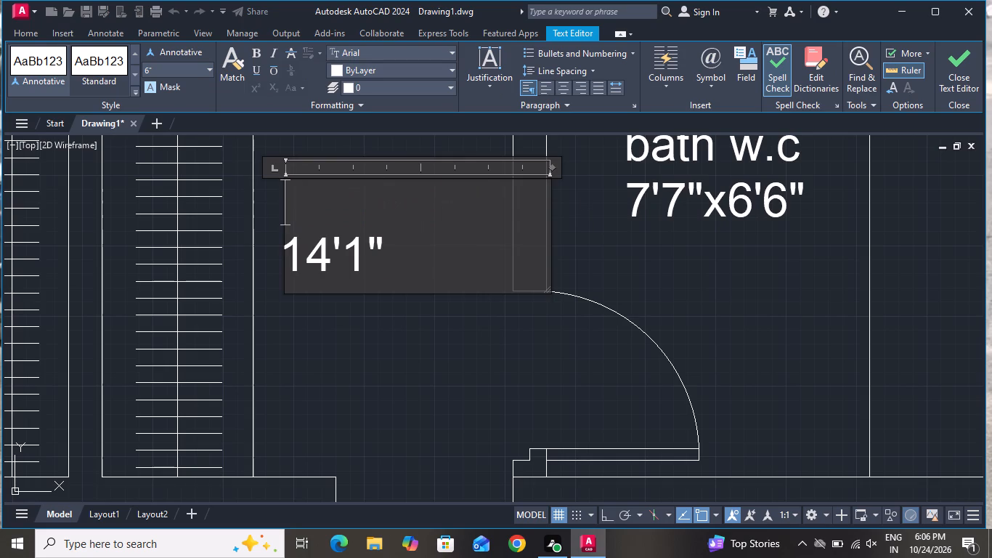
{"action": "type", "text": "DRESS"}
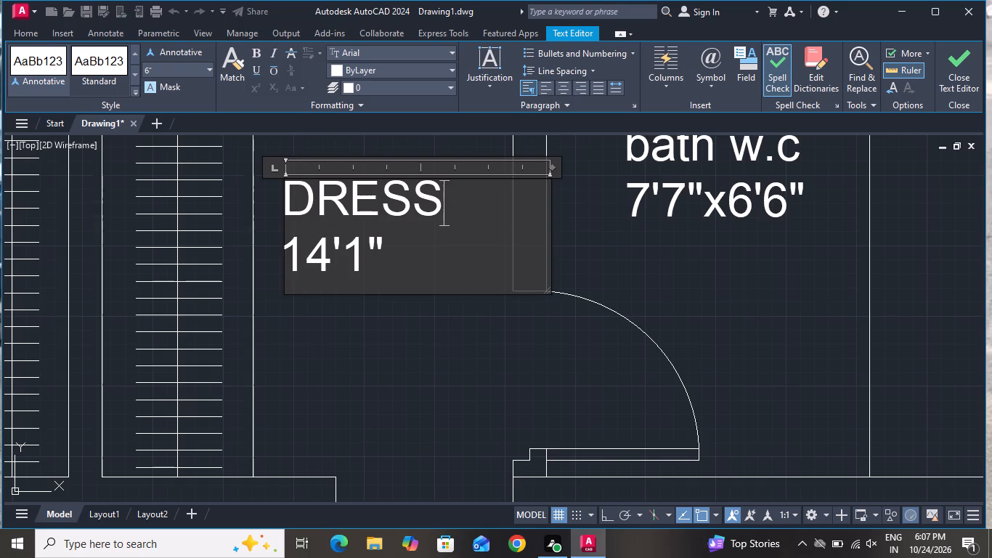
Replace the dimensions under DRESS with 6'1"X6'6".
{"action": "left_click", "coordinate": [440, 254]}
{"action": "key", "text": "BackSpace"}
{"action": "key", "text": "BackSpace"}
{"action": "key", "text": "BackSpace"}
{"action": "key", "text": "BackSpace"}
{"action": "key", "text": "BackSpace"}
{"action": "key", "text": "BackSpace"}
{"action": "key", "text": "BackSpace"}
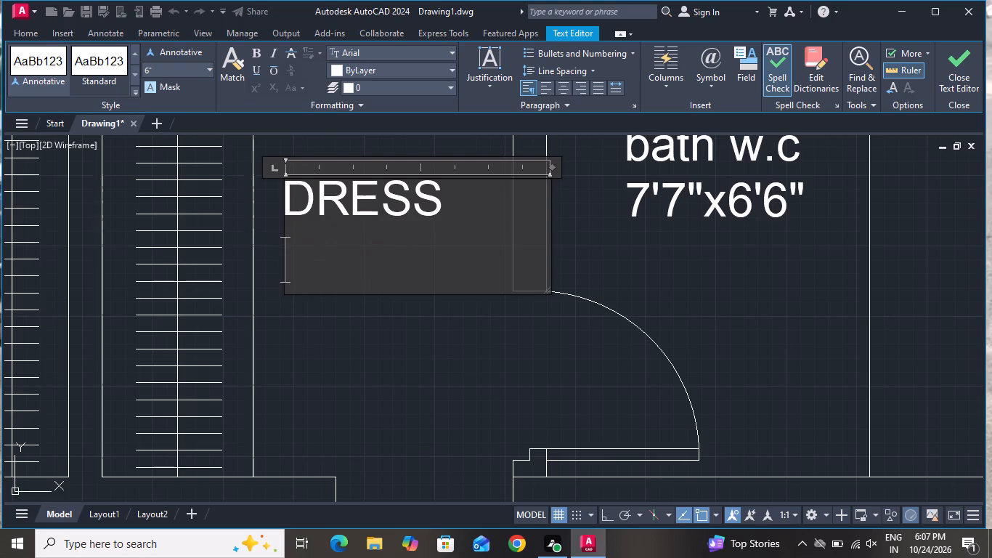
{"action": "type", "text": "6'"}
{"action": "key", "text": "1"}
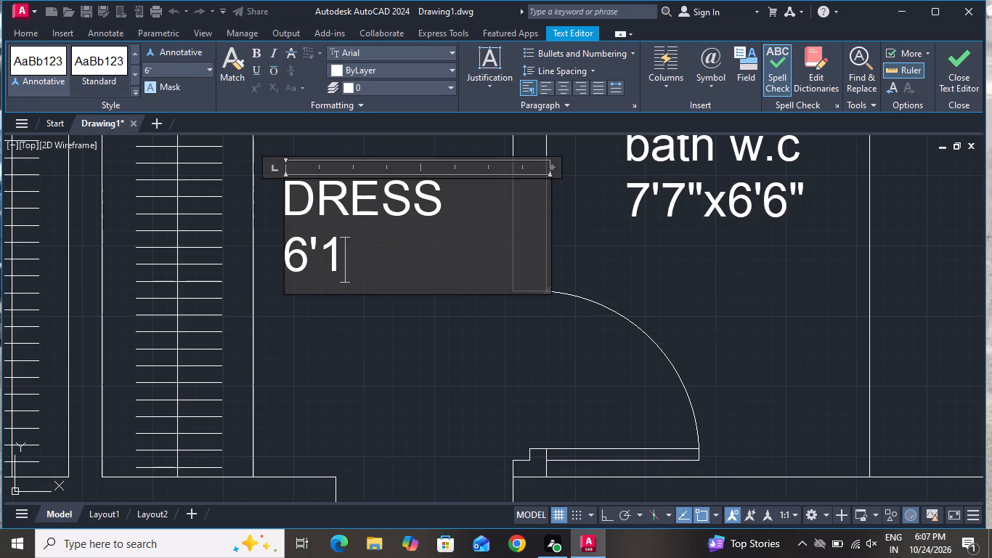
{"action": "key", "text": "shift+quotedbl"}
{"action": "key", "text": "x"}
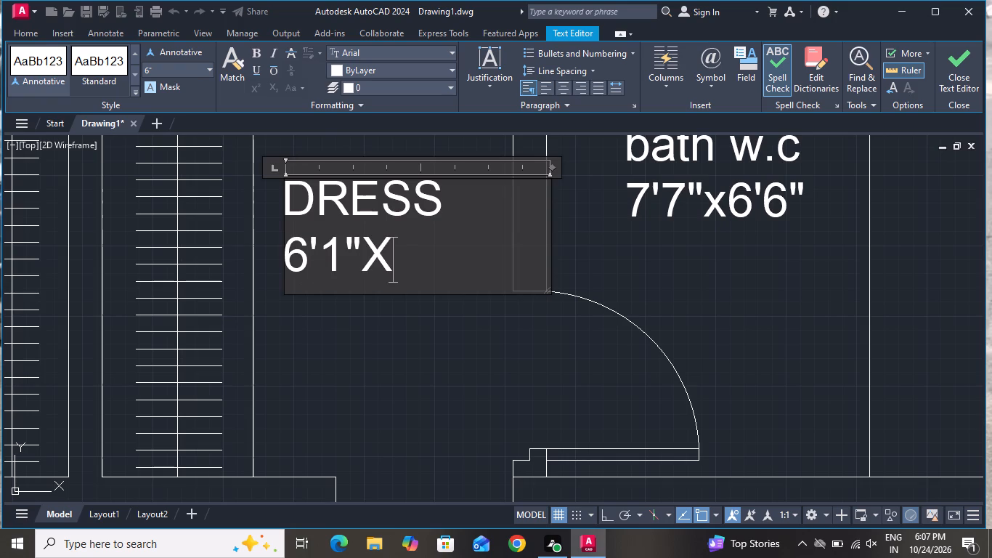
{"action": "right_click", "coordinate": [439, 254]}
{"action": "key", "text": "6"}
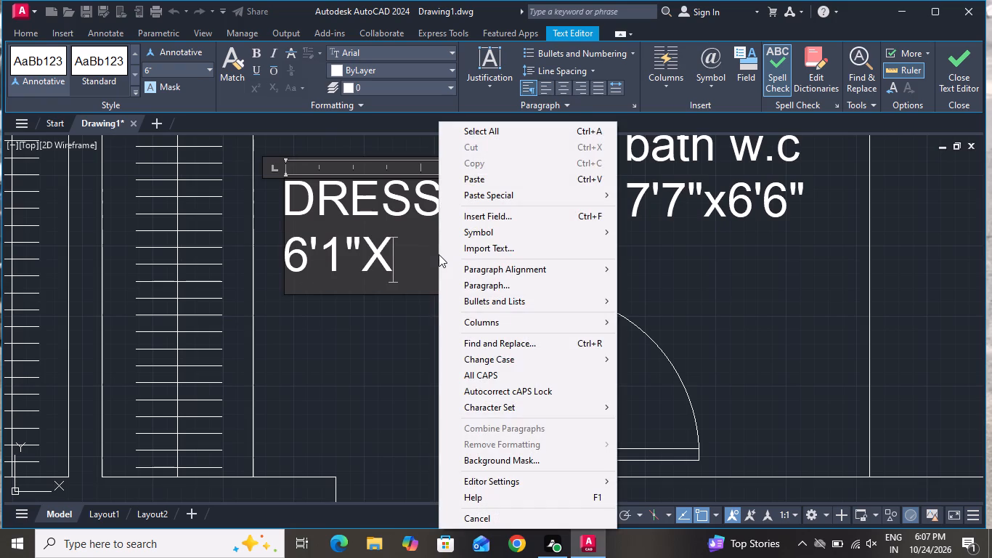
{"action": "left_click", "coordinate": [333, 343]}
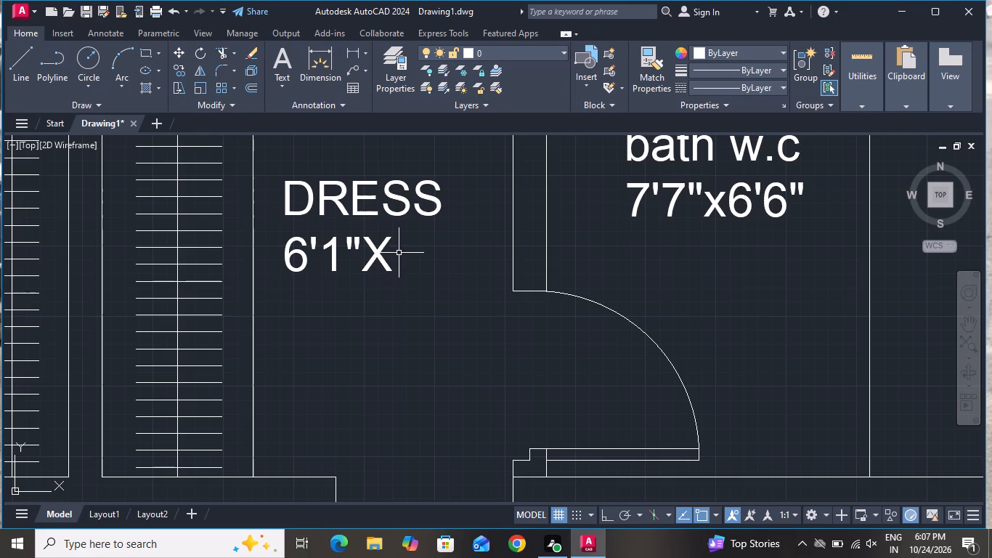
{"action": "double_click", "coordinate": [389, 247]}
{"action": "double_click", "coordinate": [381, 245]}
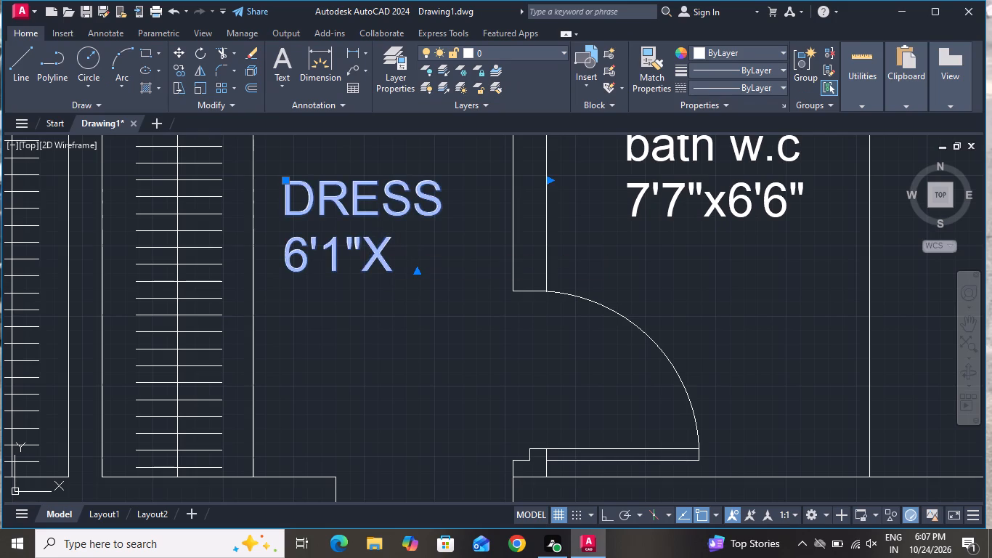
{"action": "key", "text": "6"}
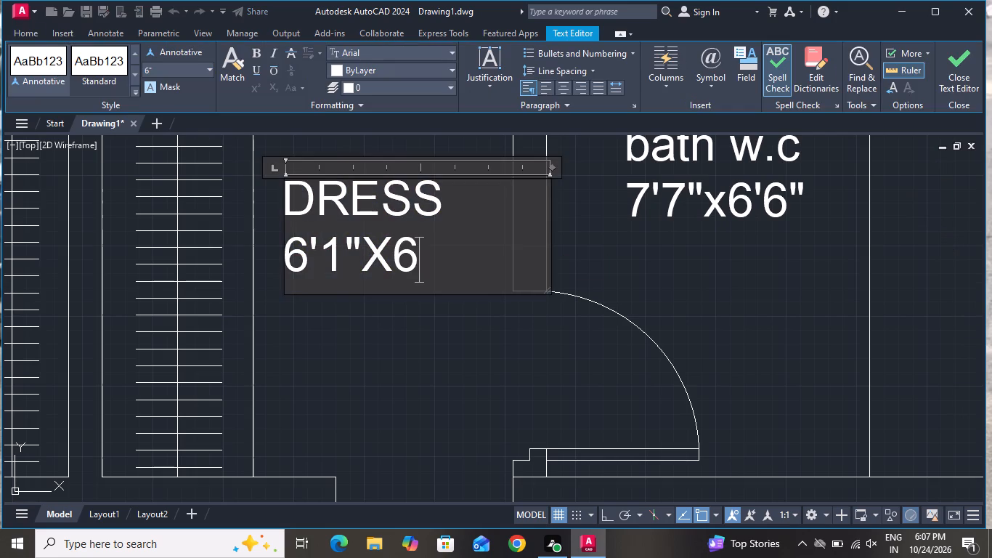
{"action": "type", "text": "'6"}
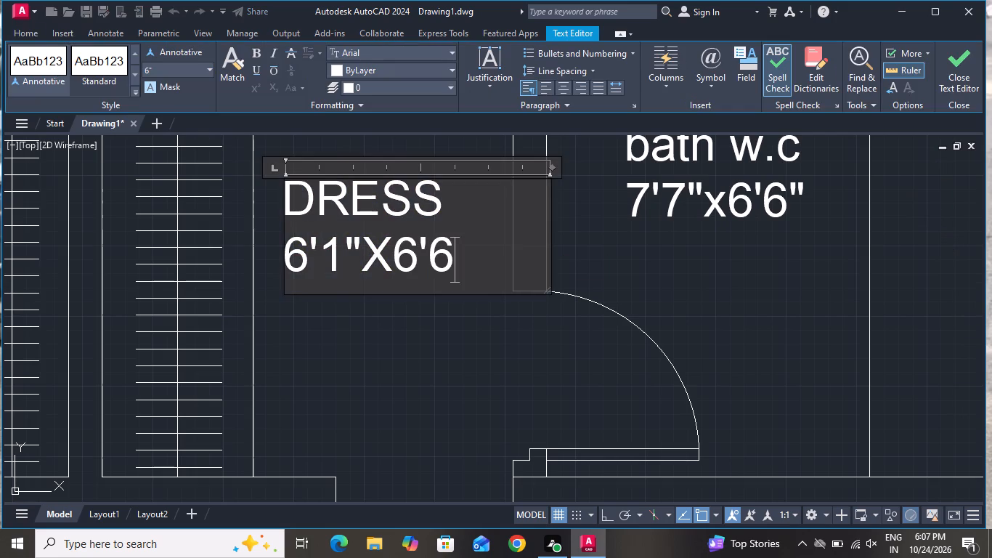
{"action": "key", "text": "shift+quotedbl"}
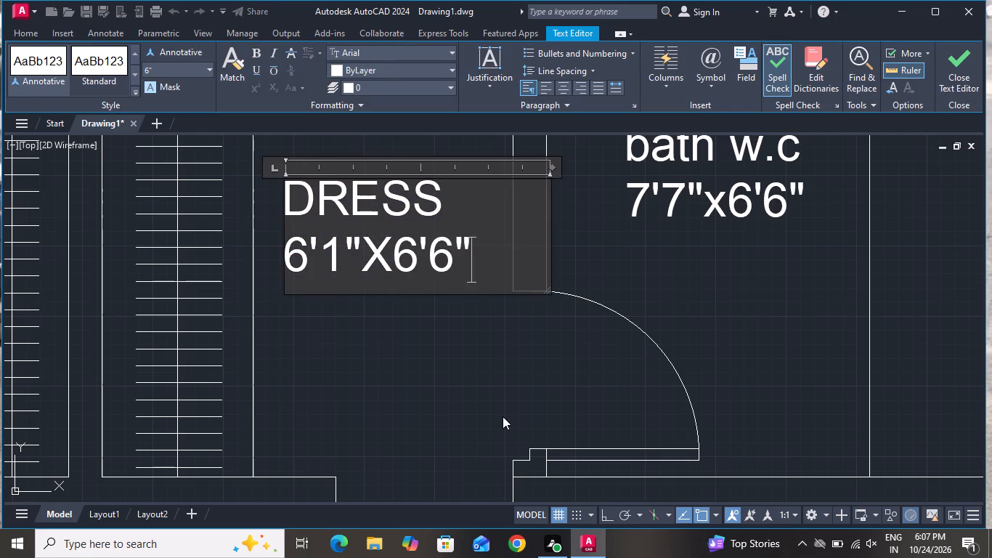
Finish editing the DRESS label.
{"action": "left_click", "coordinate": [501, 413]}
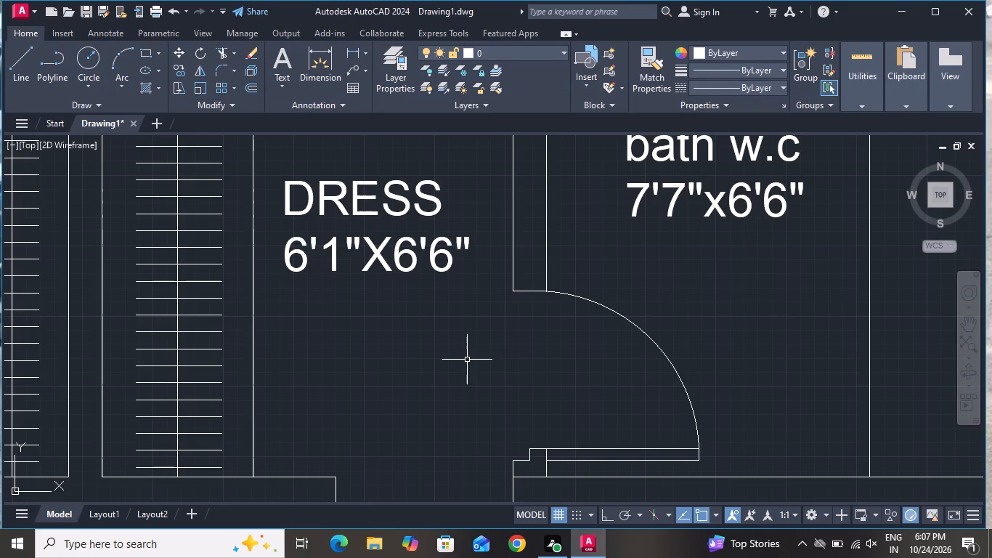
Copy the toilet from the bath w.c beside bedroom 2's dress area to the empty space above the plan.
{"action": "scroll", "coordinate": [476, 390], "scroll_direction": "down", "scroll_amount": 2}
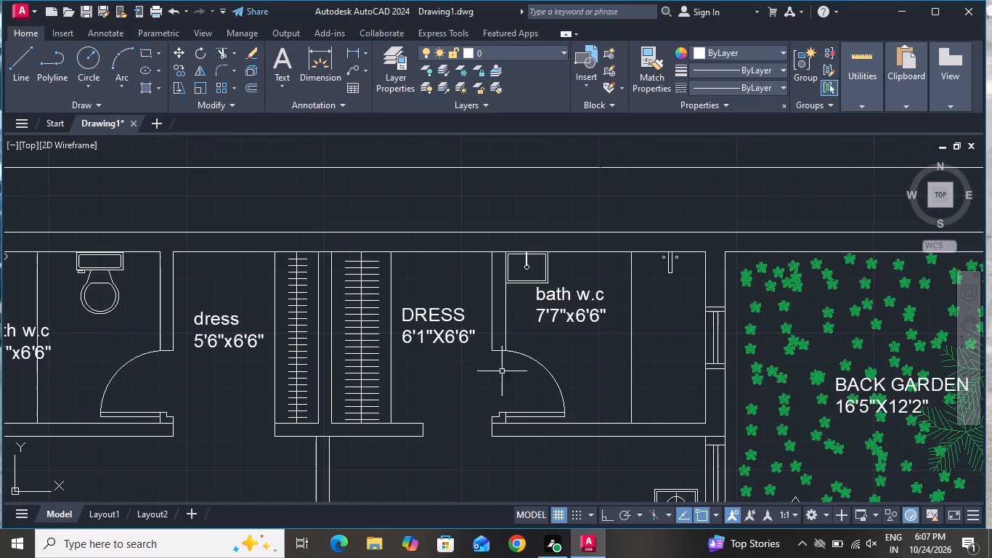
{"action": "scroll", "coordinate": [519, 351], "scroll_direction": "down", "scroll_amount": 1}
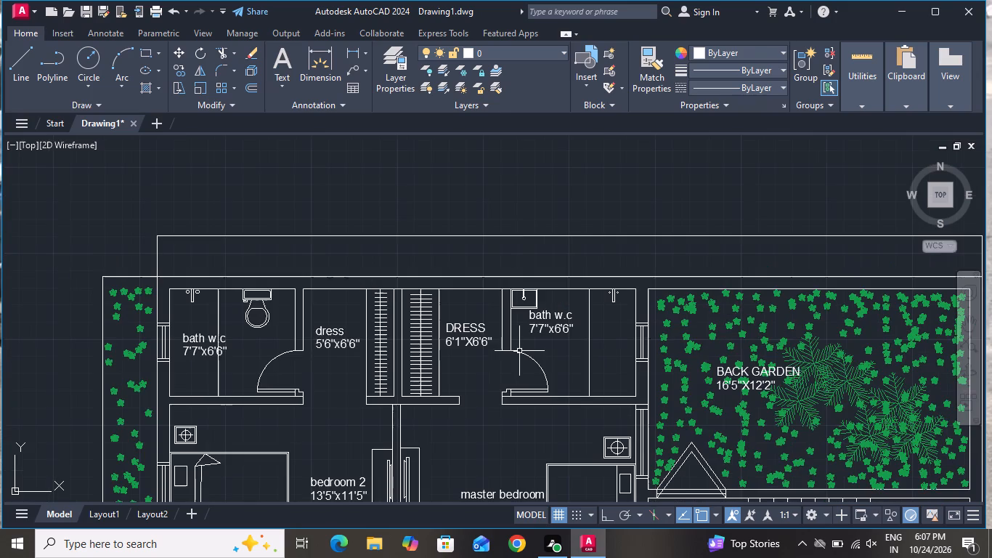
{"action": "scroll", "coordinate": [528, 344], "scroll_direction": "down", "scroll_amount": 2}
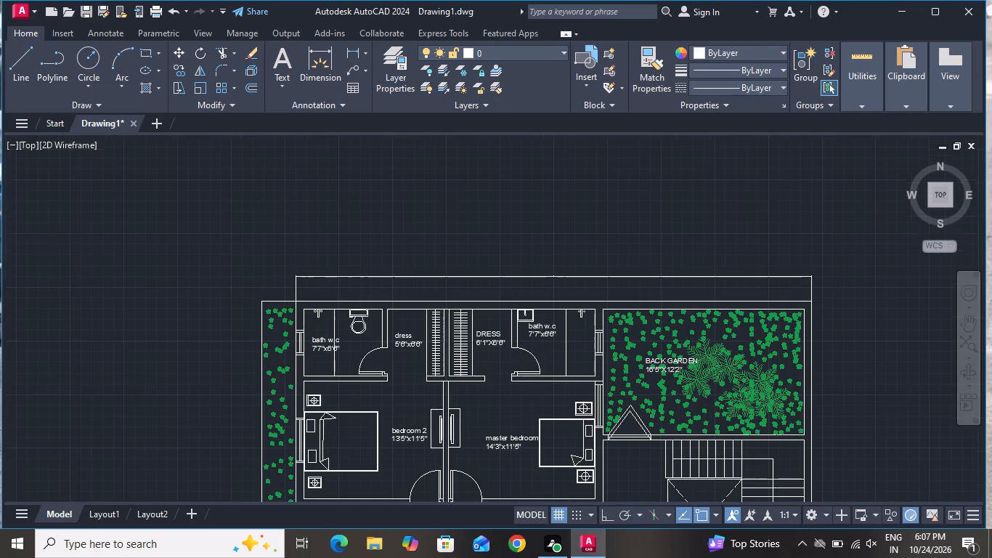
{"action": "scroll", "coordinate": [499, 461], "scroll_direction": "up", "scroll_amount": 2}
{"action": "scroll", "coordinate": [414, 421], "scroll_direction": "down", "scroll_amount": 1}
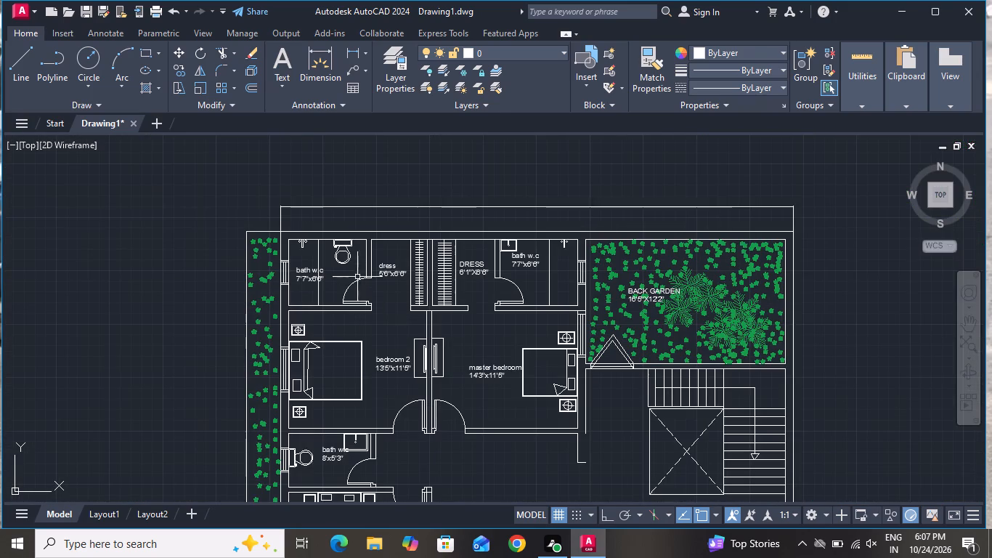
{"action": "scroll", "coordinate": [343, 251], "scroll_direction": "up", "scroll_amount": 2}
{"action": "left_click", "coordinate": [343, 251]}
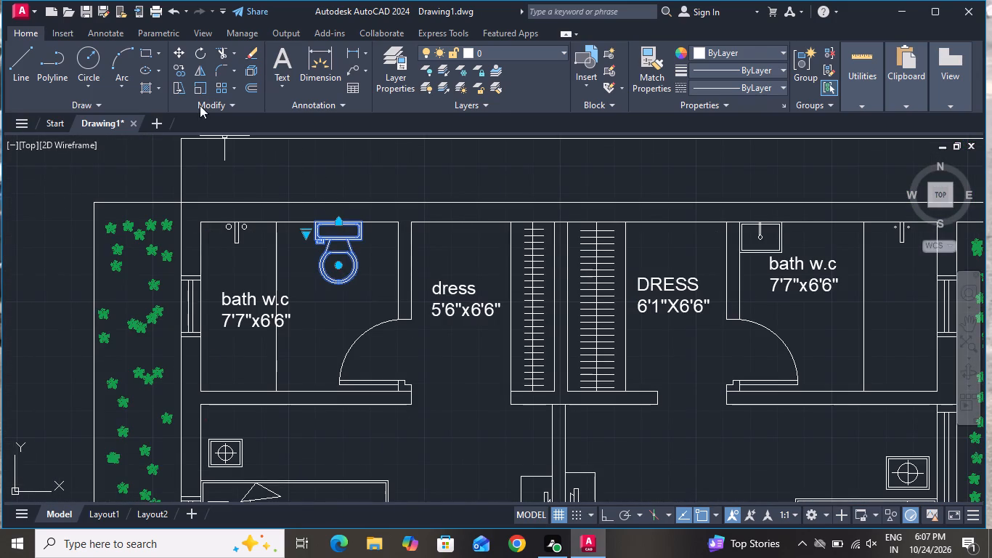
{"action": "left_click", "coordinate": [176, 68]}
{"action": "left_click", "coordinate": [312, 257]}
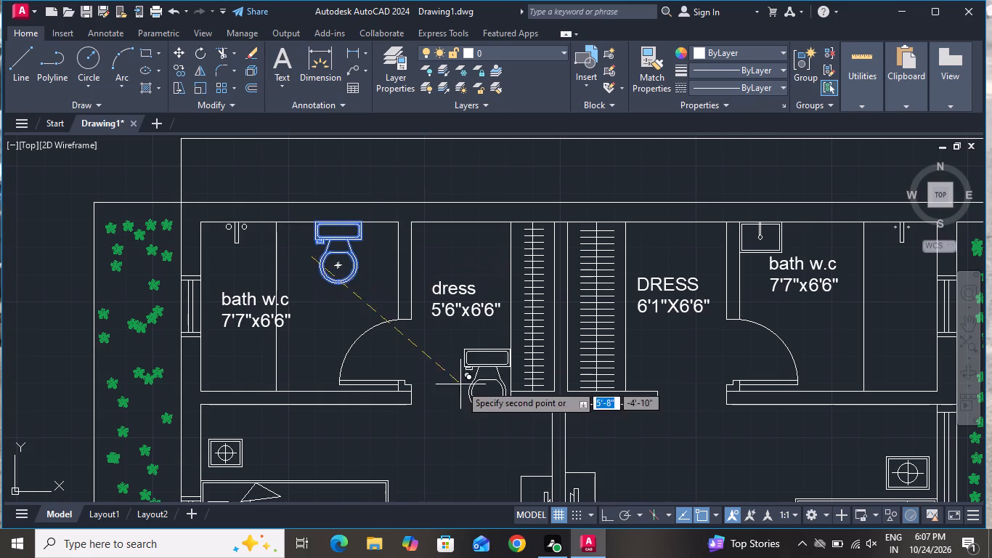
{"action": "scroll", "coordinate": [479, 391], "scroll_direction": "down", "scroll_amount": 3}
{"action": "left_click", "coordinate": [538, 299]}
{"action": "right_click", "coordinate": [538, 299]}
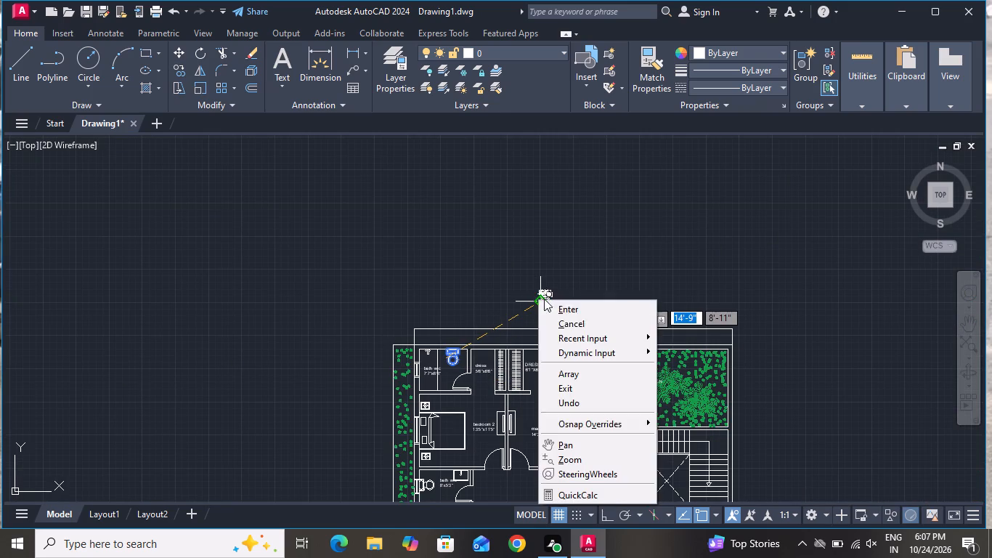
{"action": "left_click", "coordinate": [568, 318]}
Rotate the copied toilet above the plan by 180° with Ortho on.
{"action": "left_click", "coordinate": [556, 283]}
{"action": "left_click", "coordinate": [519, 310]}
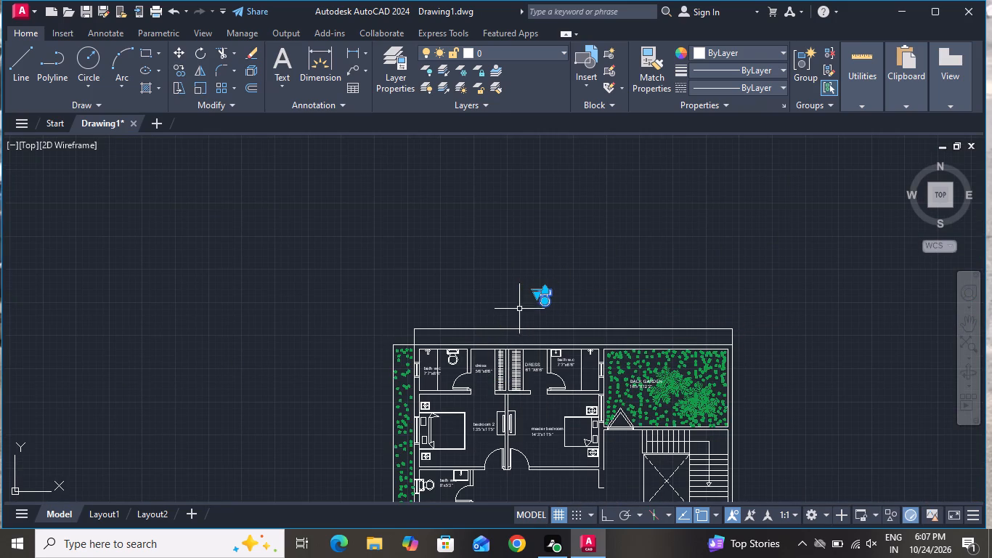
{"action": "left_click", "coordinate": [608, 512]}
{"action": "left_click", "coordinate": [197, 55]}
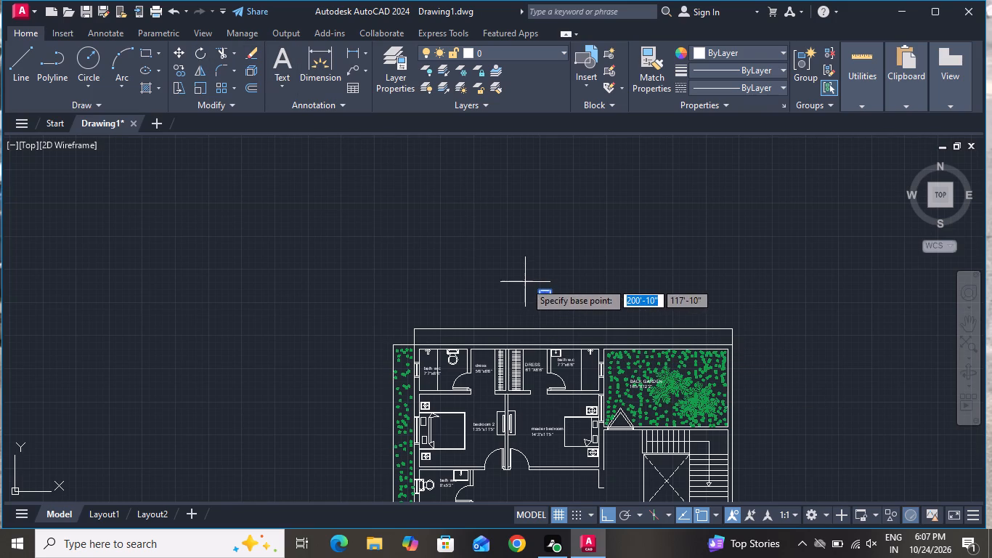
{"action": "left_click", "coordinate": [536, 299]}
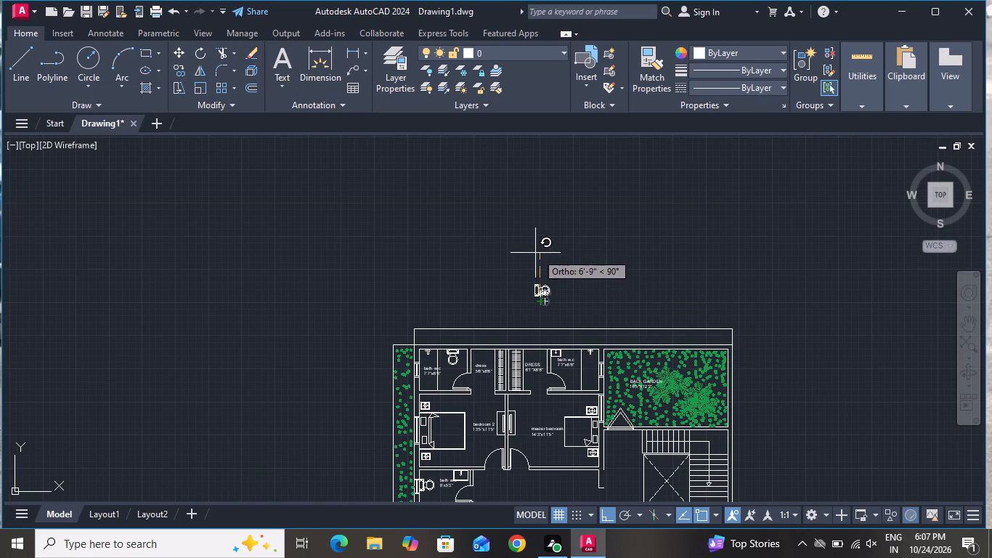
{"action": "left_click", "coordinate": [434, 294]}
Move the rotated toilet into the master bath w.c beside DRESS, with its tank against the lower wall between door and shower.
{"action": "left_click", "coordinate": [565, 272]}
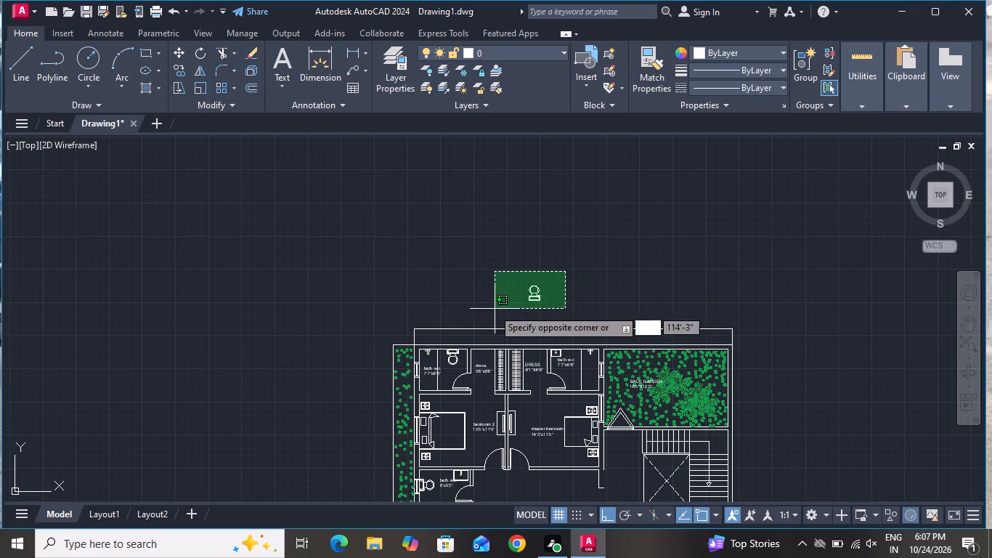
{"action": "left_click", "coordinate": [488, 307]}
{"action": "left_click", "coordinate": [604, 506]}
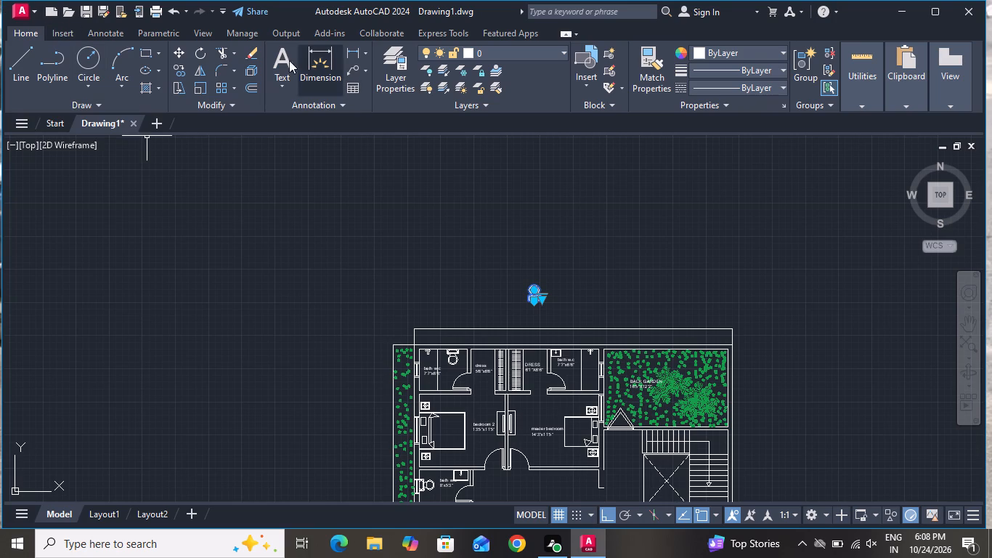
{"action": "left_click", "coordinate": [182, 55]}
{"action": "scroll", "coordinate": [537, 299], "scroll_direction": "up", "scroll_amount": 3}
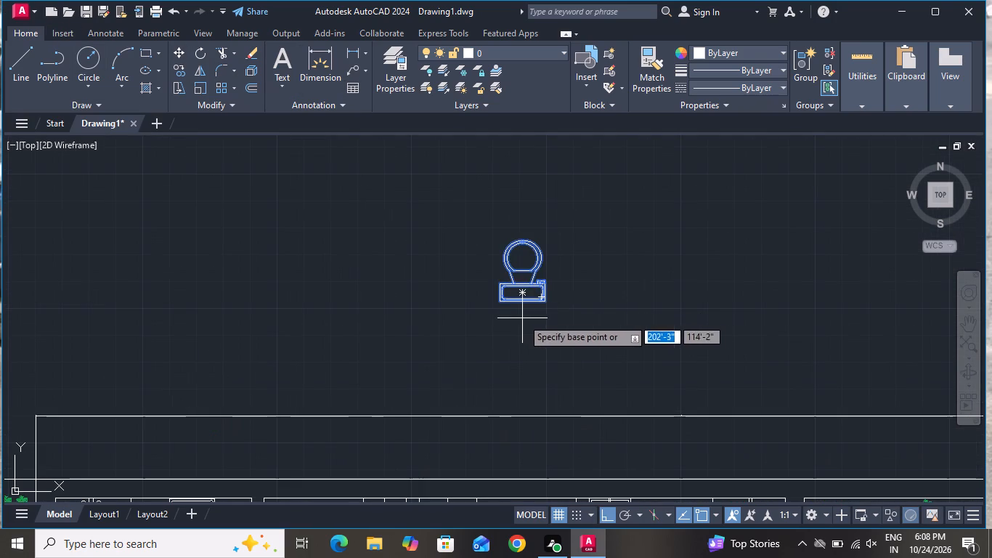
{"action": "left_click", "coordinate": [527, 301]}
{"action": "scroll", "coordinate": [593, 294], "scroll_direction": "down", "scroll_amount": 3}
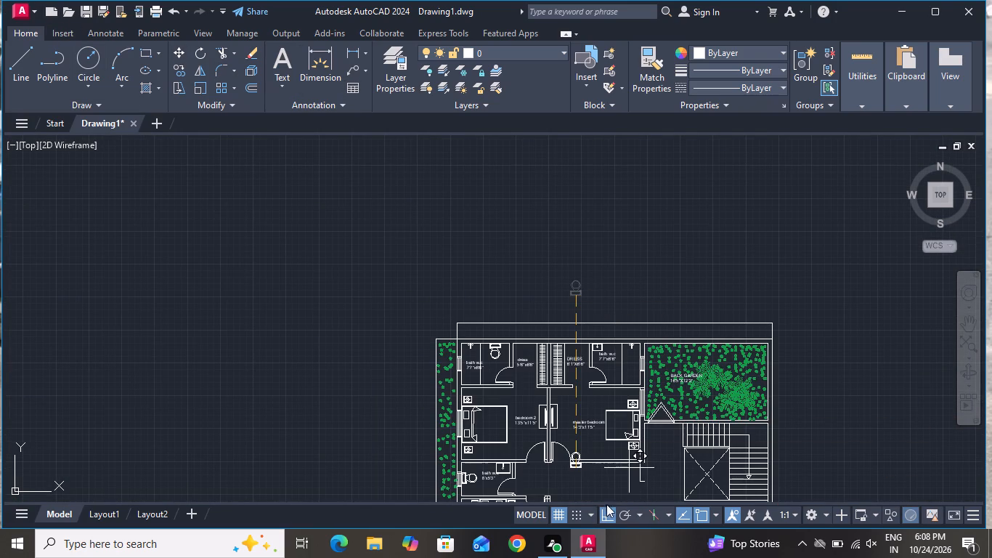
{"action": "left_click", "coordinate": [619, 518]}
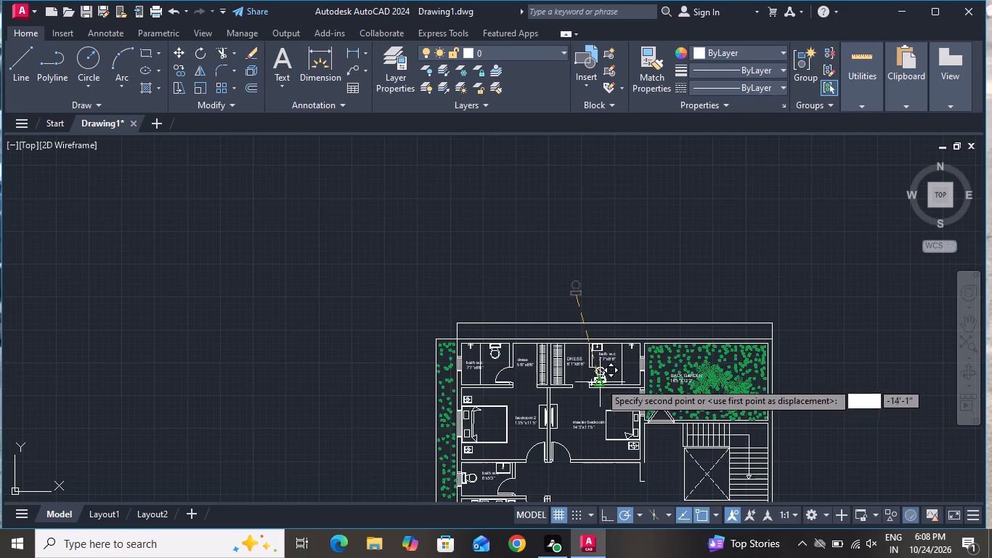
{"action": "scroll", "coordinate": [599, 381], "scroll_direction": "up", "scroll_amount": 4}
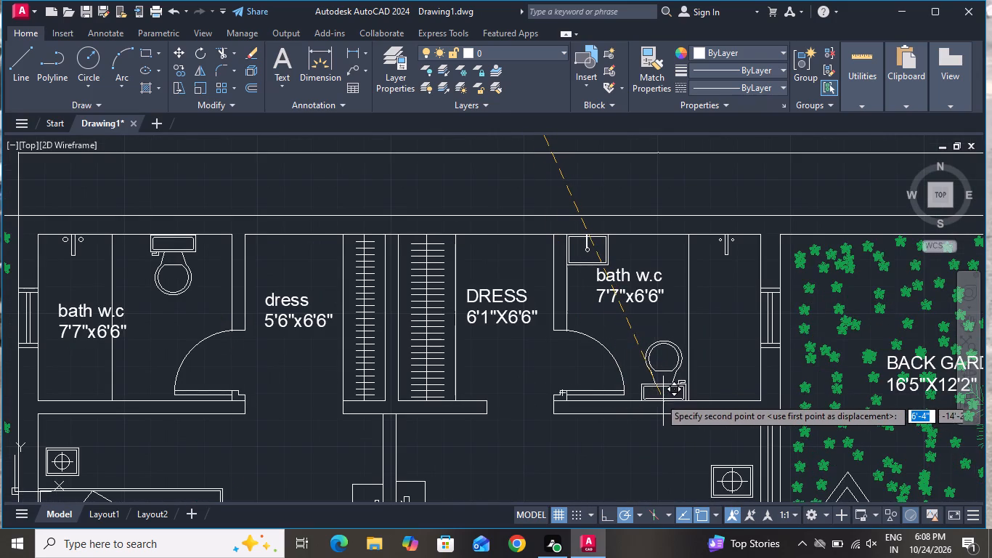
{"action": "left_click", "coordinate": [656, 400]}
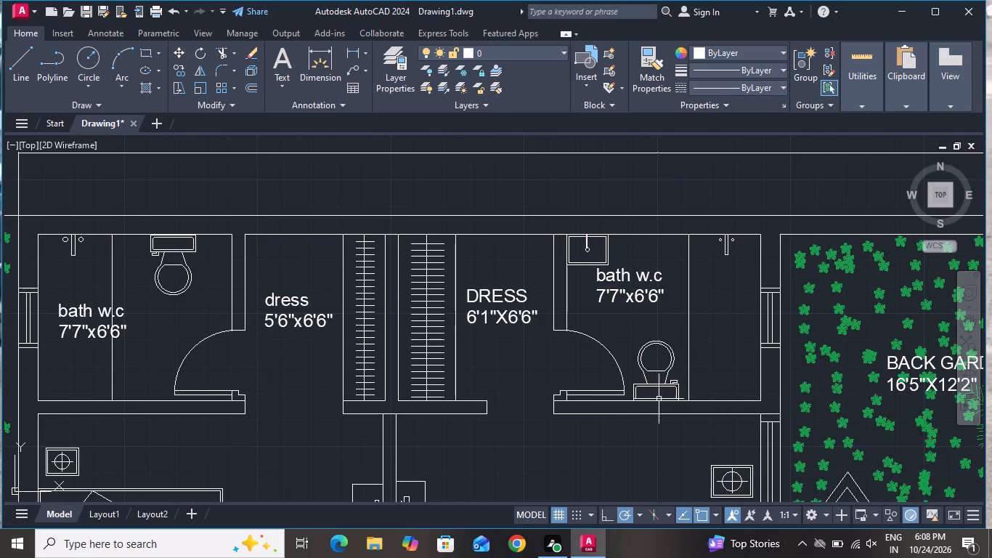
Change the colour of both three-seat sofas in the drawing room to green 19,155,72.
{"action": "scroll", "coordinate": [659, 398], "scroll_direction": "down", "scroll_amount": 4}
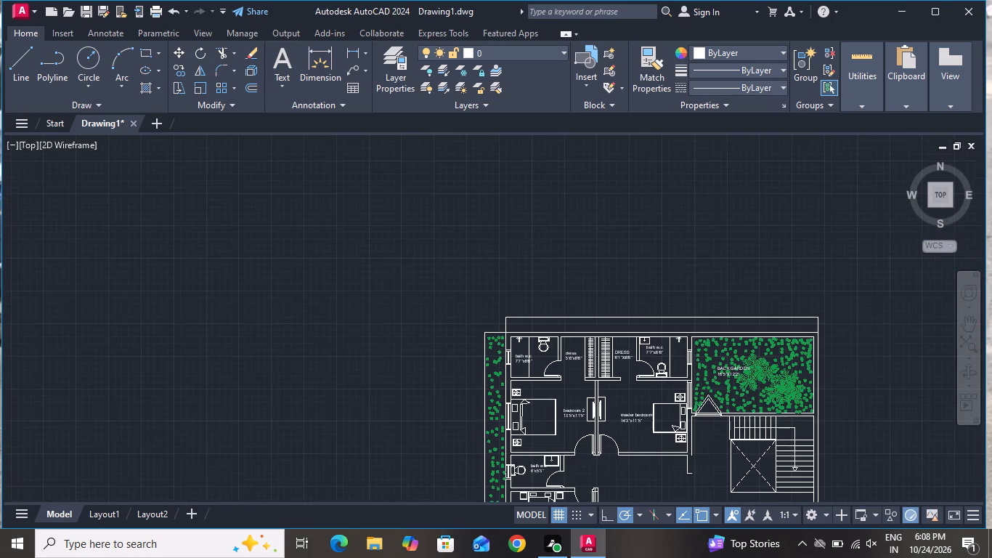
{"action": "scroll", "coordinate": [646, 401], "scroll_direction": "down", "scroll_amount": 1}
{"action": "scroll", "coordinate": [631, 472], "scroll_direction": "up", "scroll_amount": 2}
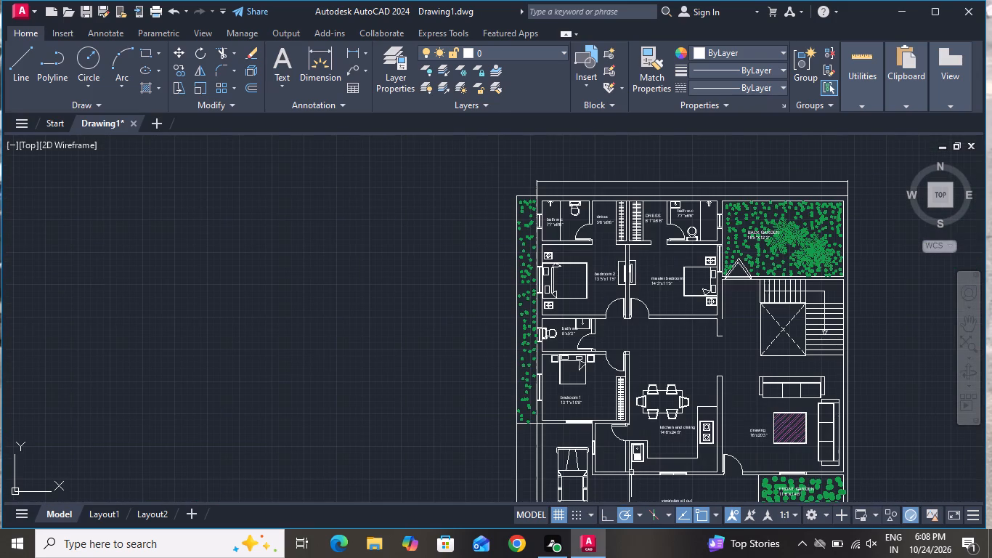
{"action": "scroll", "coordinate": [631, 472], "scroll_direction": "down", "scroll_amount": 2}
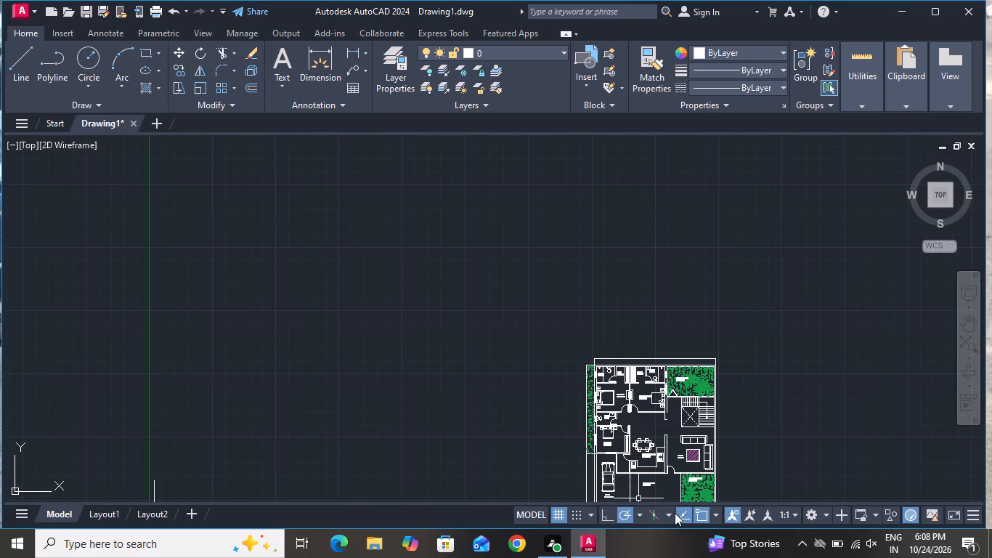
{"action": "scroll", "coordinate": [688, 474], "scroll_direction": "up", "scroll_amount": 3}
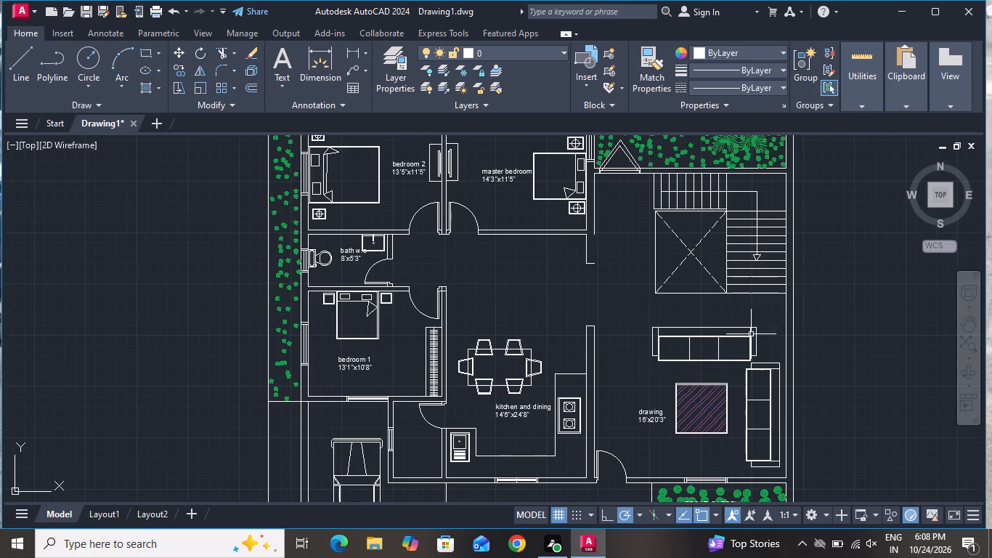
{"action": "left_click", "coordinate": [766, 317]}
{"action": "left_click", "coordinate": [614, 369]}
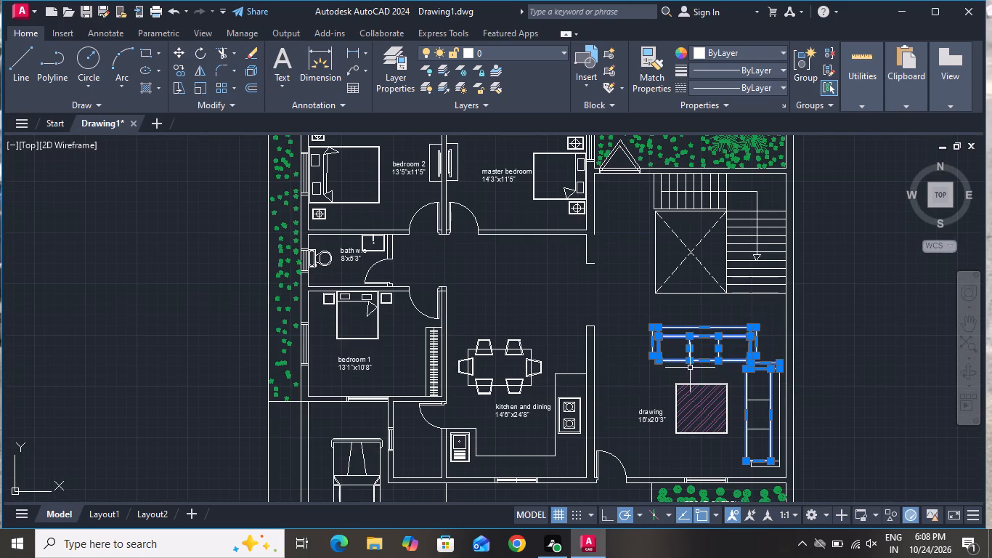
{"action": "scroll", "coordinate": [782, 355], "scroll_direction": "up", "scroll_amount": 4}
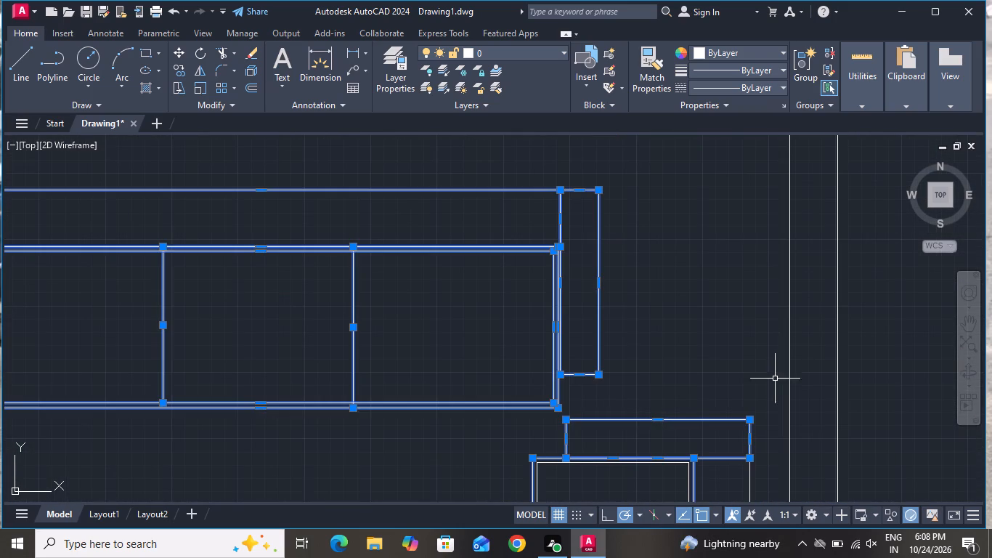
{"action": "left_click", "coordinate": [773, 385]}
{"action": "scroll", "coordinate": [711, 380], "scroll_direction": "down", "scroll_amount": 3}
{"action": "scroll", "coordinate": [666, 465], "scroll_direction": "down", "scroll_amount": 3}
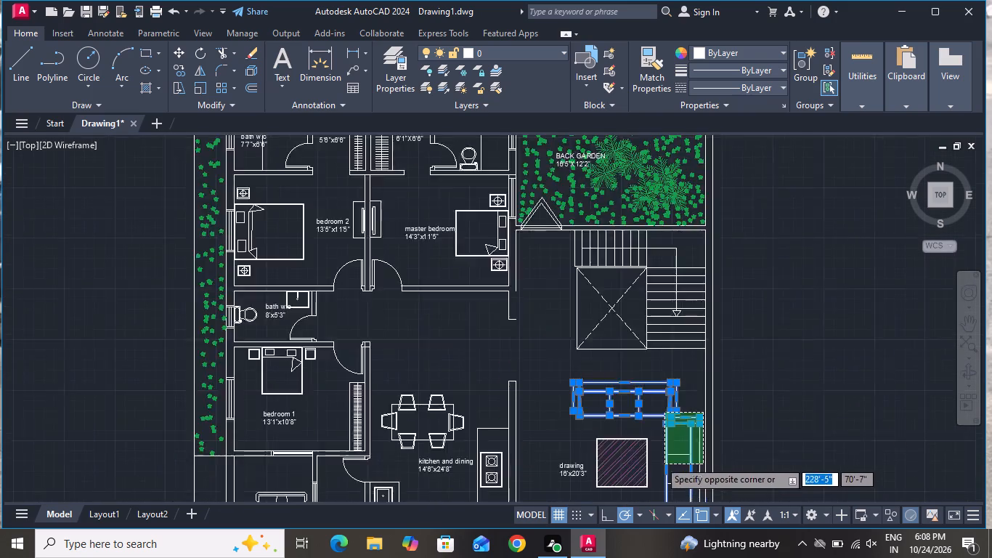
{"action": "scroll", "coordinate": [646, 492], "scroll_direction": "up", "scroll_amount": 3}
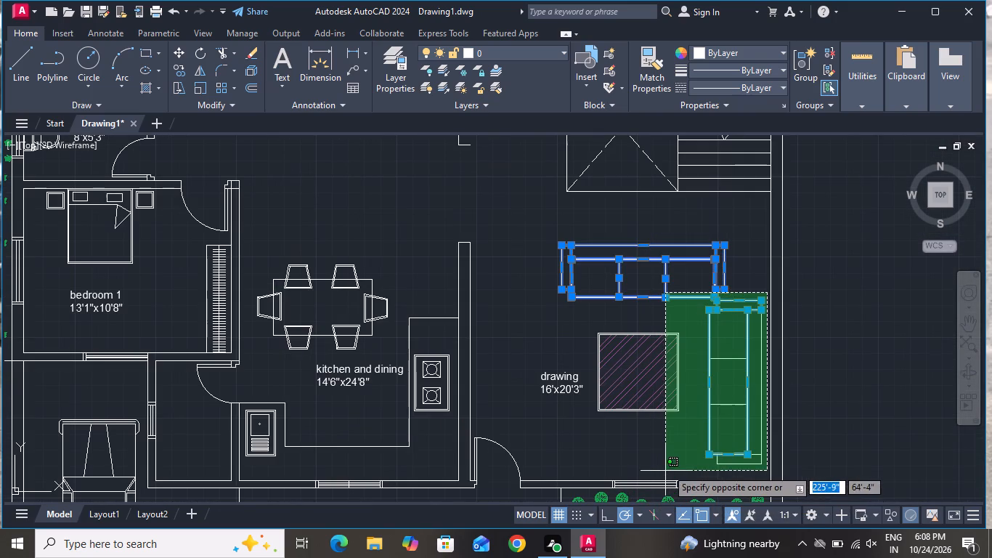
{"action": "left_click", "coordinate": [683, 465]}
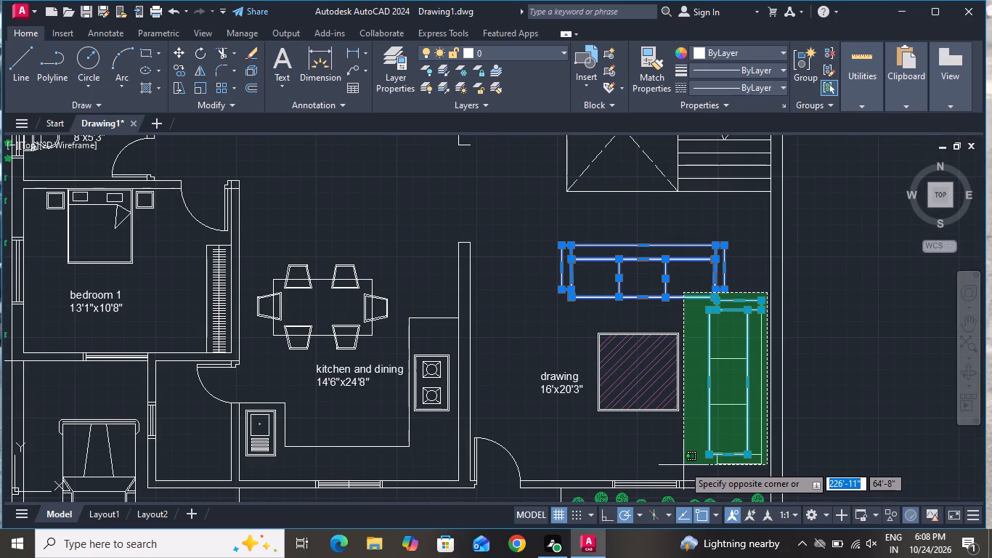
{"action": "left_click", "coordinate": [763, 49]}
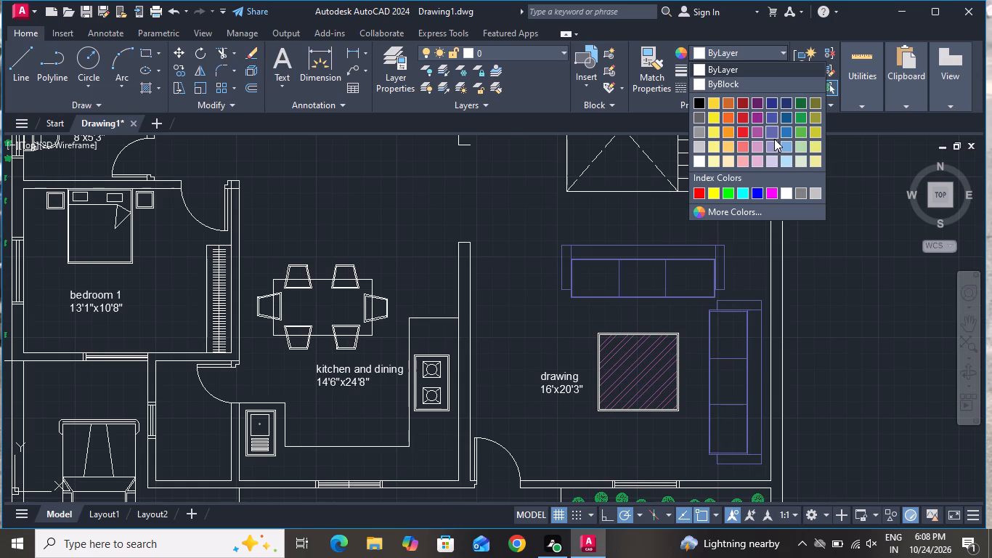
{"action": "left_click", "coordinate": [802, 116]}
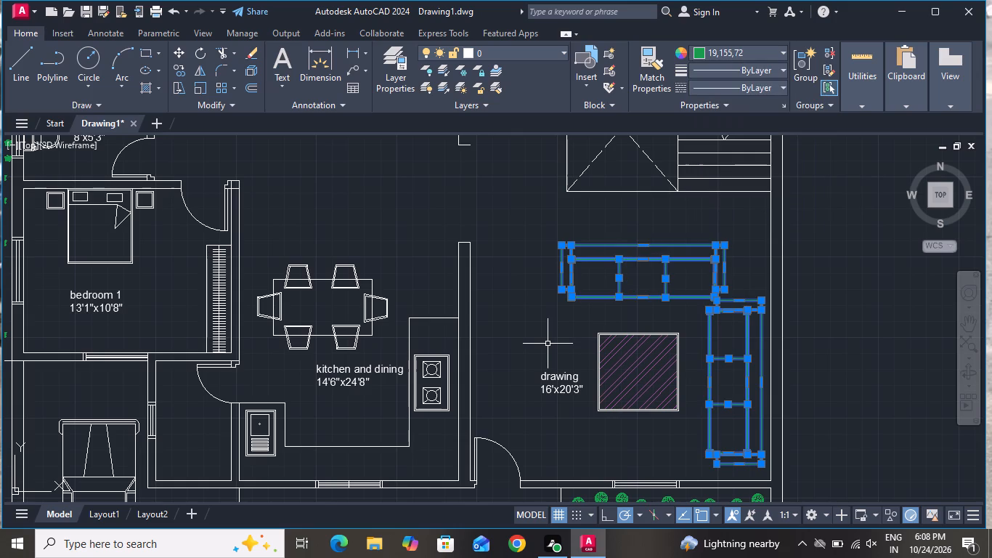
{"action": "key", "text": "Escape"}
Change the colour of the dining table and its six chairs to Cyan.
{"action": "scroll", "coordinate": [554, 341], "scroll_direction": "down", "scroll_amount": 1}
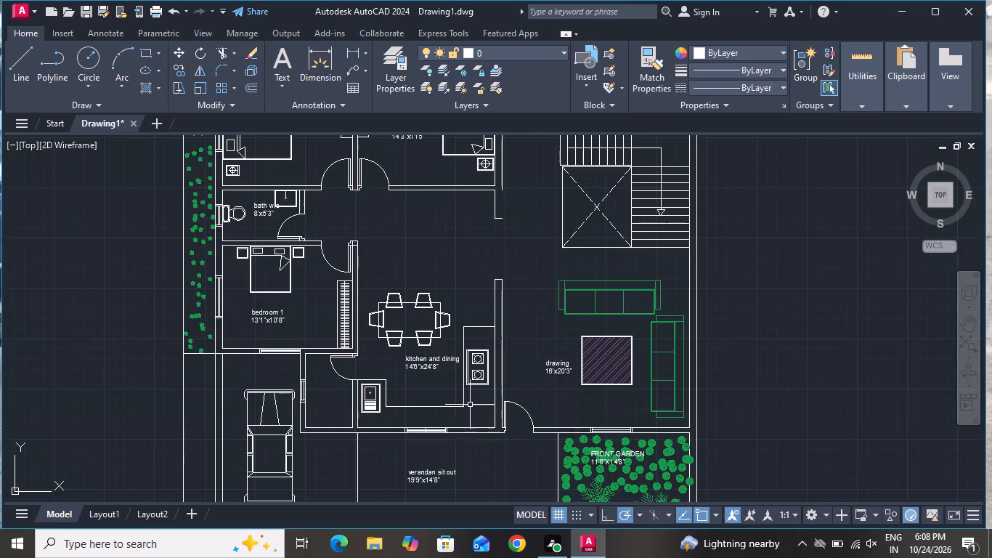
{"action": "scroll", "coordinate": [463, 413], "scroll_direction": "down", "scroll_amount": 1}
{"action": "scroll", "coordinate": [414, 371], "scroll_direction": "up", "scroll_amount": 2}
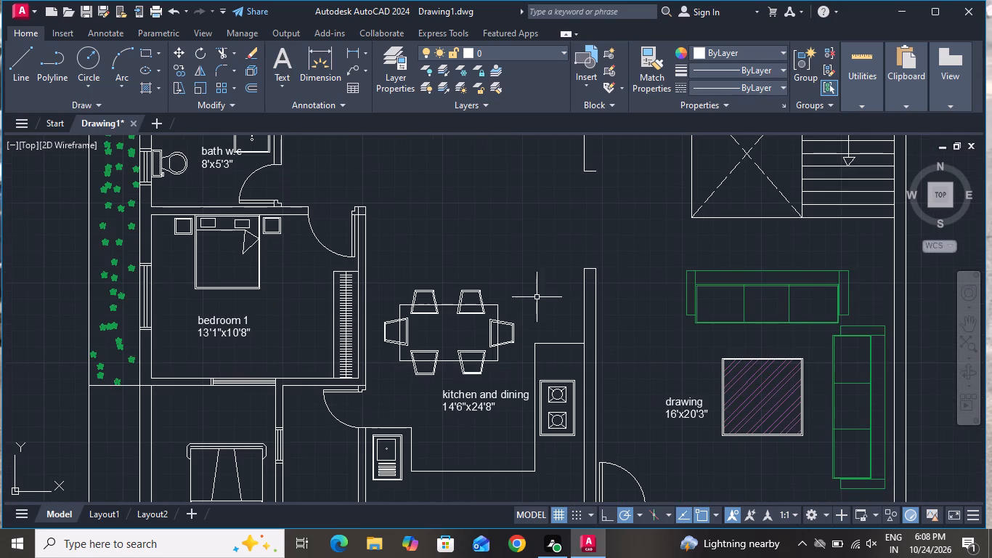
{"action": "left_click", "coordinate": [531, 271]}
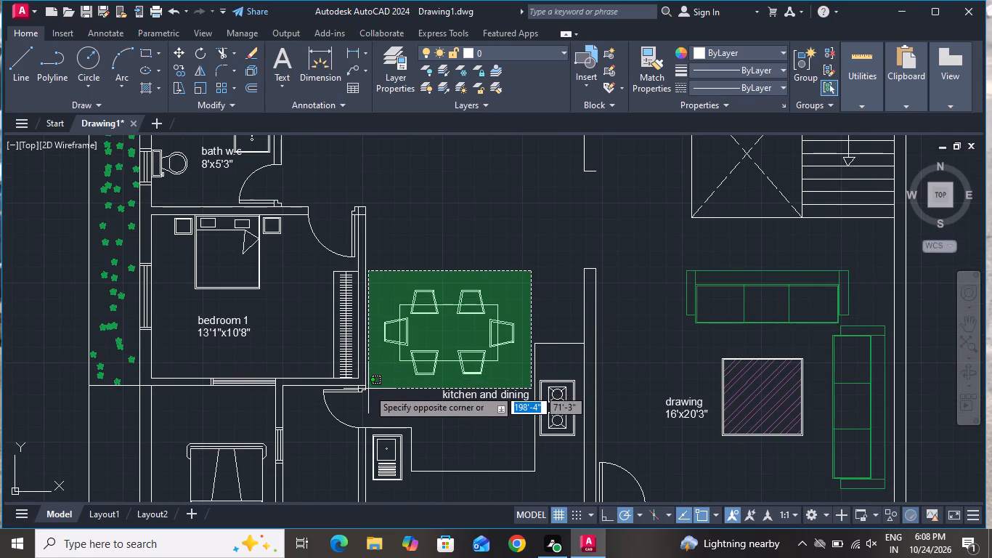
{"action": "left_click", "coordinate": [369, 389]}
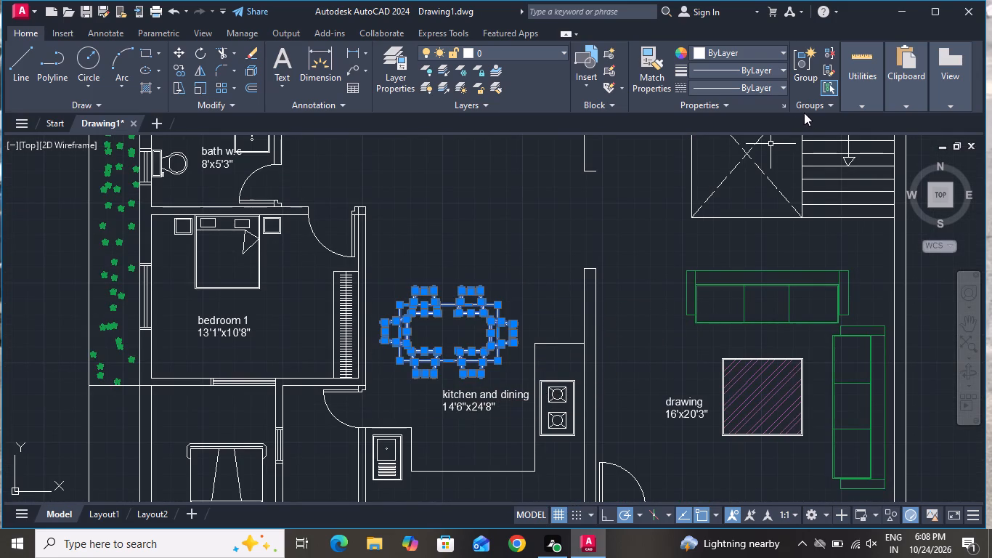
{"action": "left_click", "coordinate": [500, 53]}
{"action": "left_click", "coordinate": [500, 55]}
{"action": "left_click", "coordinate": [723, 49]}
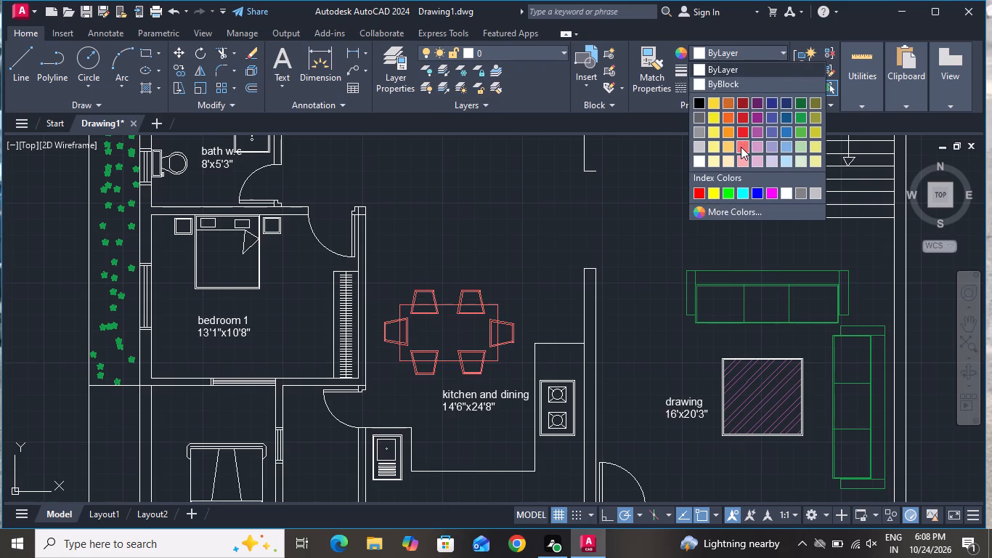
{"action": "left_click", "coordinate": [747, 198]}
Add the kitchen stove and sink to the selected dining set and change the colour of all of them to orange 248,153,30.
{"action": "scroll", "coordinate": [641, 262], "scroll_direction": "down", "scroll_amount": 1}
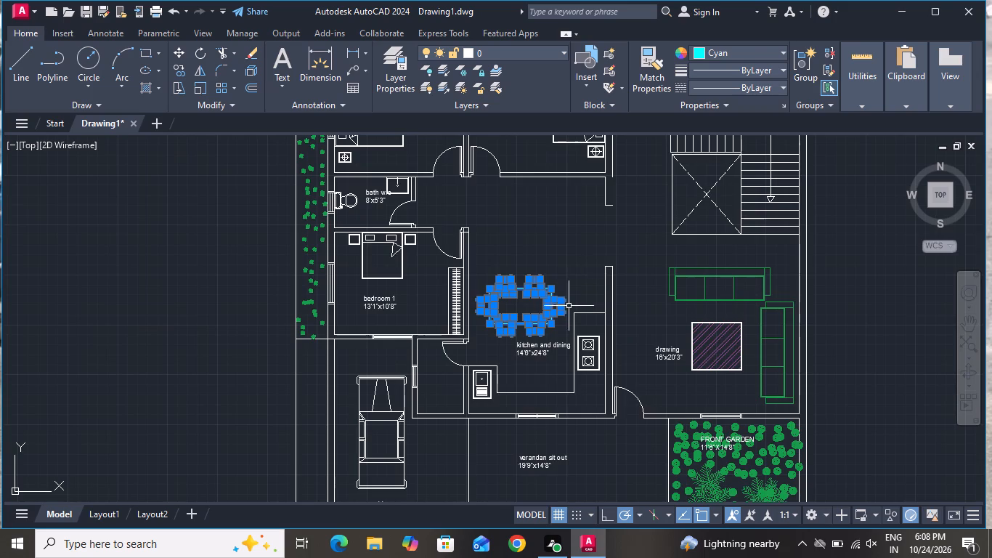
{"action": "scroll", "coordinate": [576, 383], "scroll_direction": "up", "scroll_amount": 2}
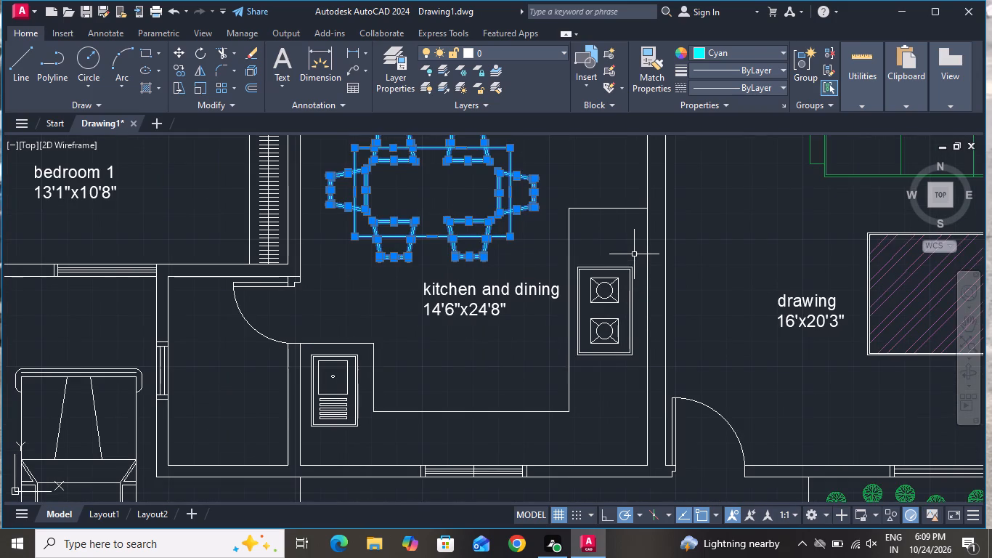
{"action": "left_click", "coordinate": [635, 252]}
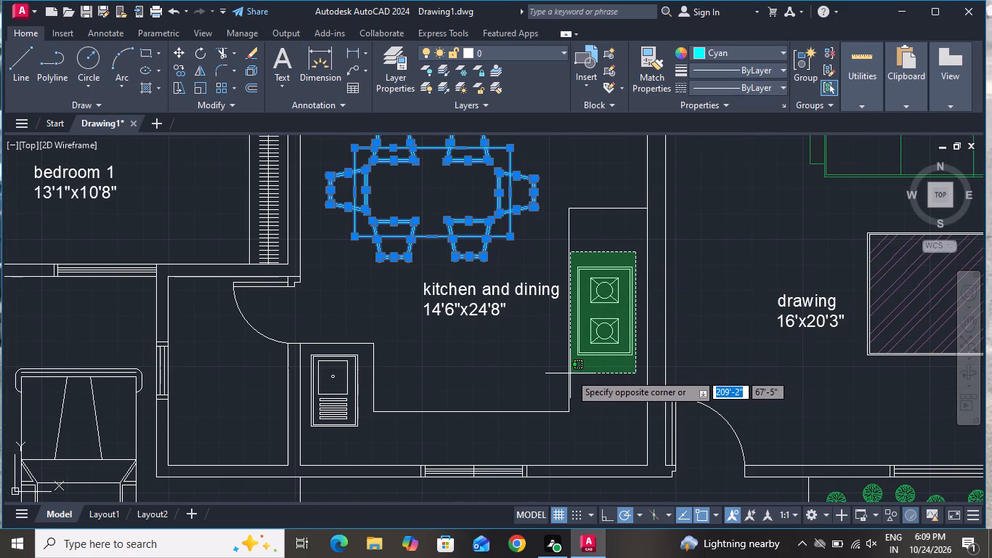
{"action": "left_click", "coordinate": [570, 373]}
{"action": "scroll", "coordinate": [367, 362], "scroll_direction": "up", "scroll_amount": 2}
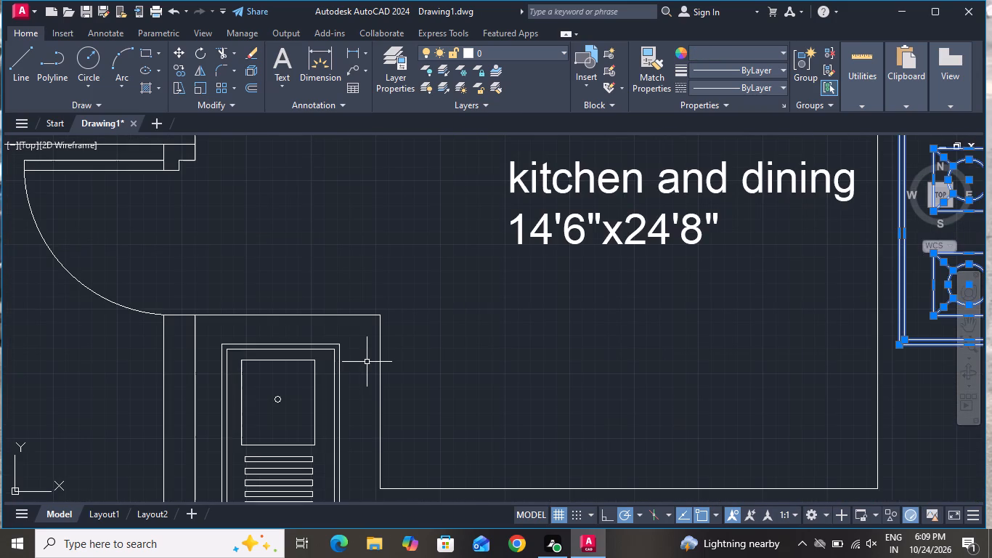
{"action": "left_click", "coordinate": [364, 335]}
{"action": "scroll", "coordinate": [361, 428], "scroll_direction": "down", "scroll_amount": 2}
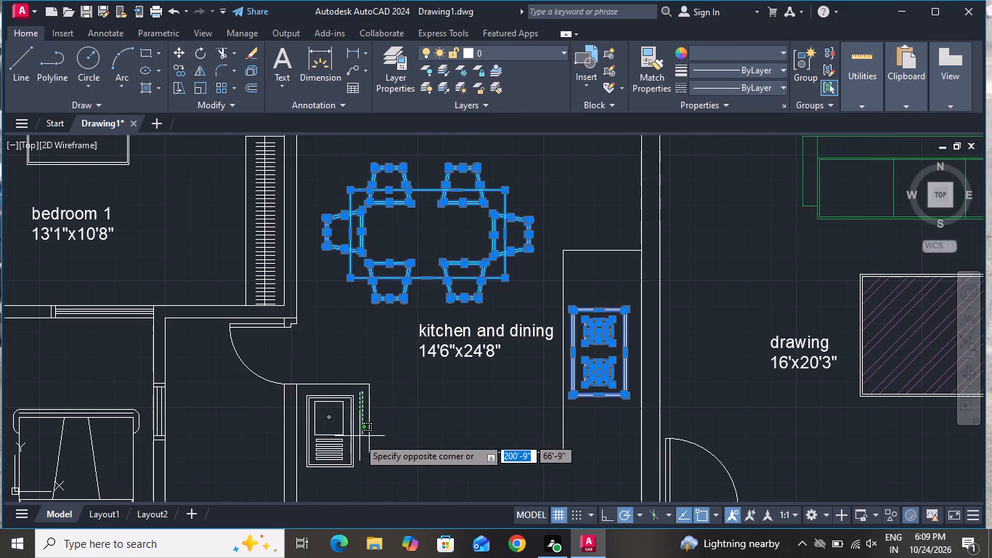
{"action": "left_click", "coordinate": [300, 481]}
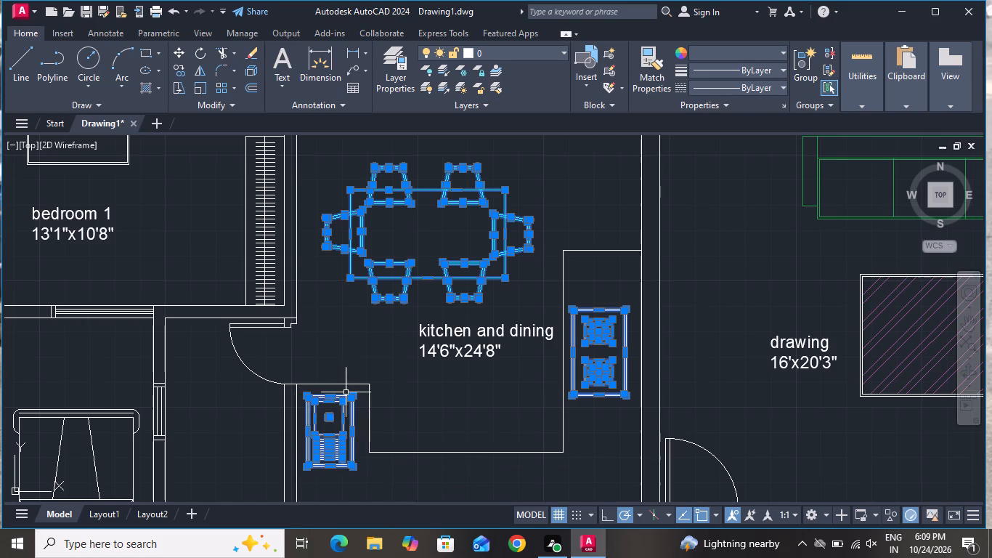
{"action": "left_click", "coordinate": [366, 243]}
{"action": "left_click", "coordinate": [346, 262]}
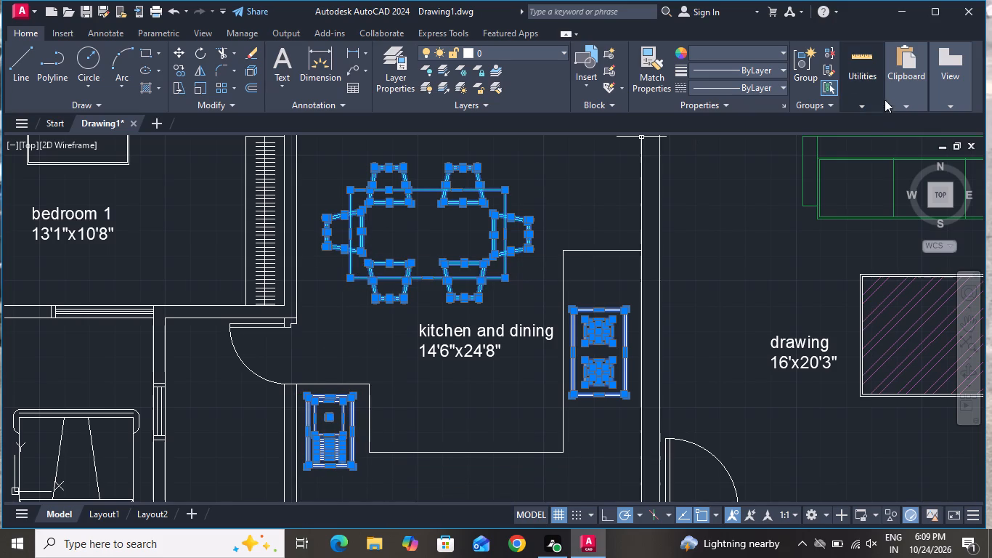
{"action": "left_click", "coordinate": [701, 46]}
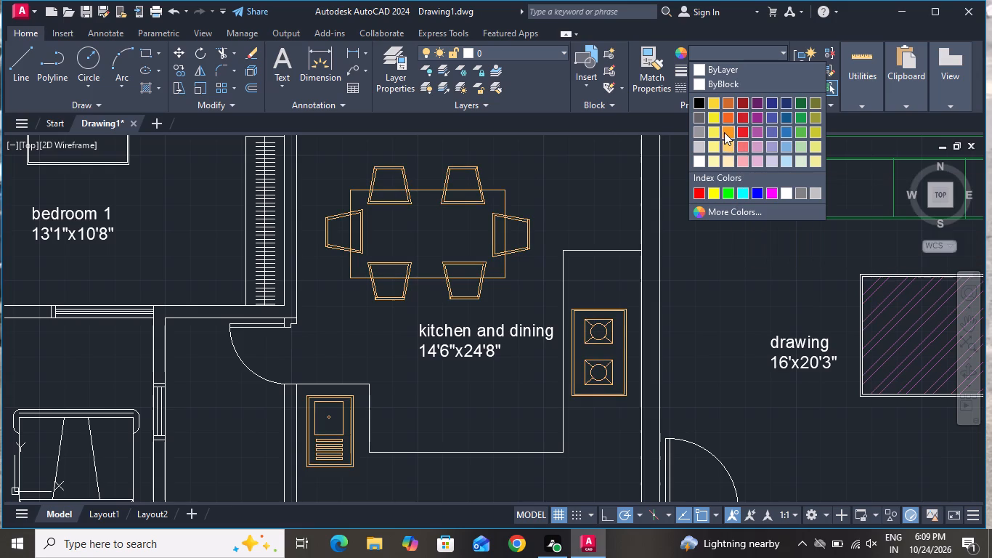
{"action": "left_click", "coordinate": [724, 132]}
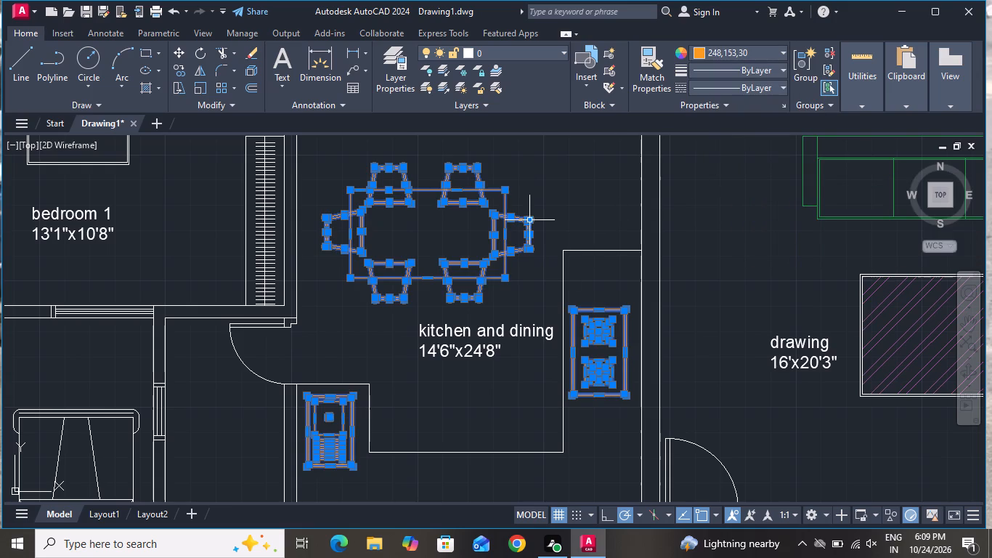
{"action": "key", "text": "Escape"}
Change the colour of the bed and both bedside tables in bedroom 1 to olive 114,116,48.
{"action": "scroll", "coordinate": [598, 269], "scroll_direction": "down", "scroll_amount": 2}
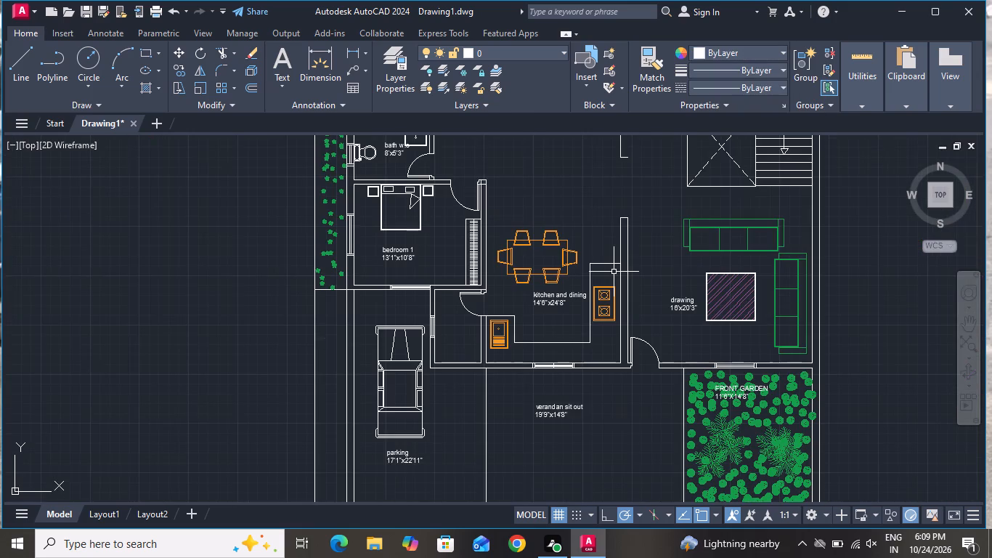
{"action": "scroll", "coordinate": [401, 175], "scroll_direction": "up", "scroll_amount": 2}
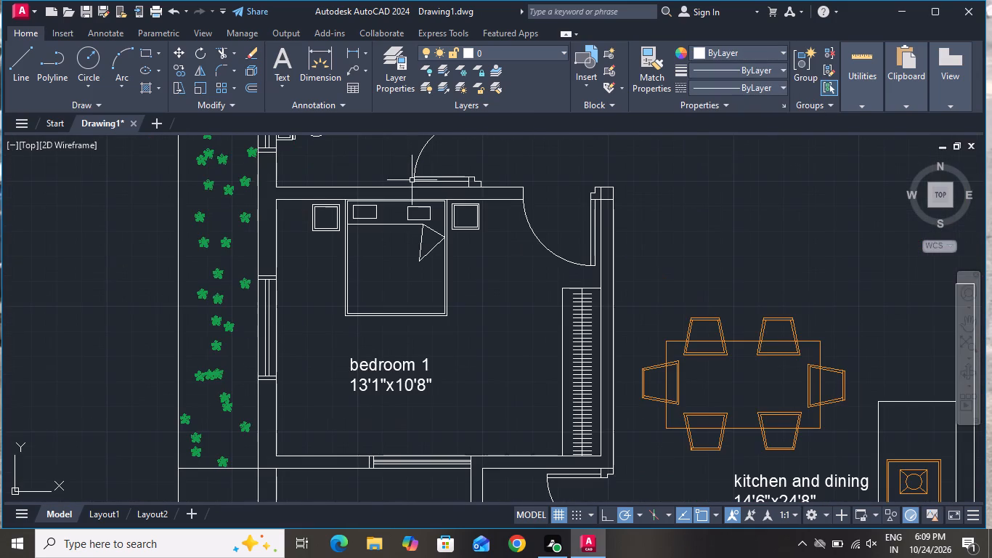
{"action": "left_click", "coordinate": [495, 206]}
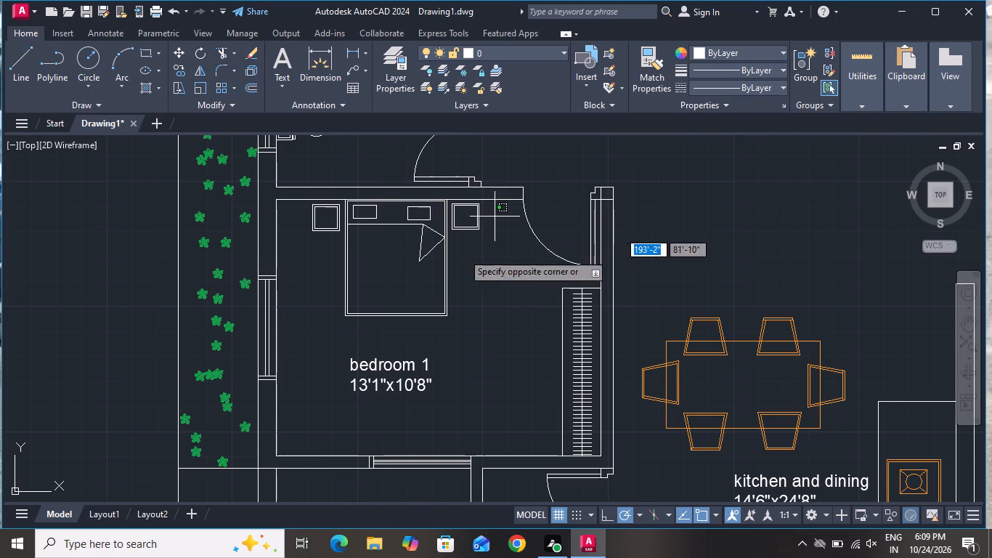
{"action": "left_click", "coordinate": [305, 331]}
{"action": "left_click", "coordinate": [729, 54]}
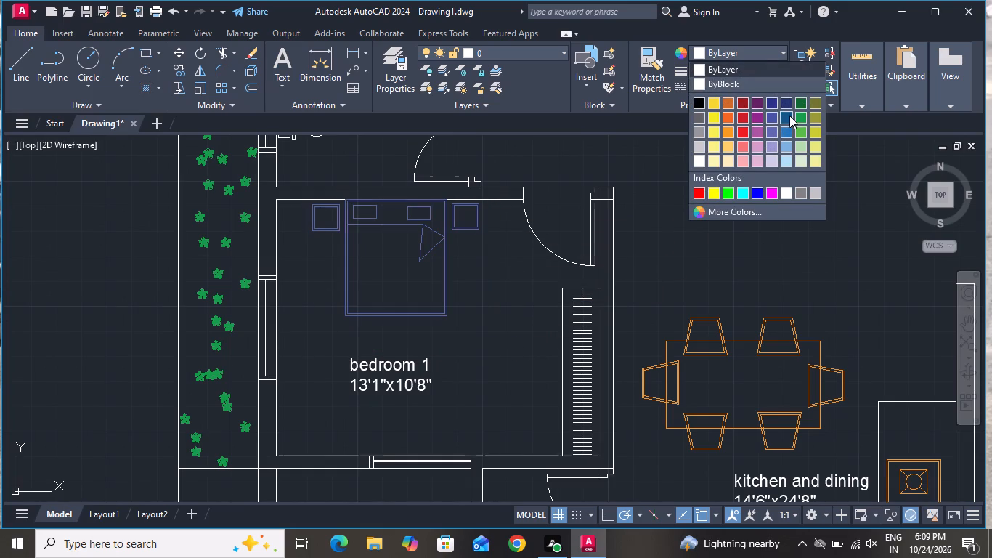
{"action": "left_click", "coordinate": [813, 102]}
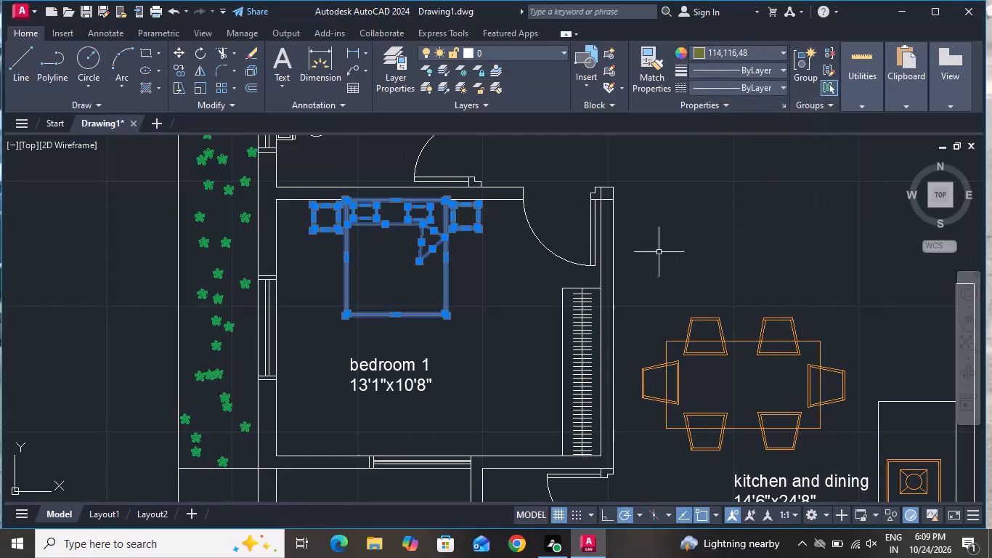
{"action": "key", "text": "Escape"}
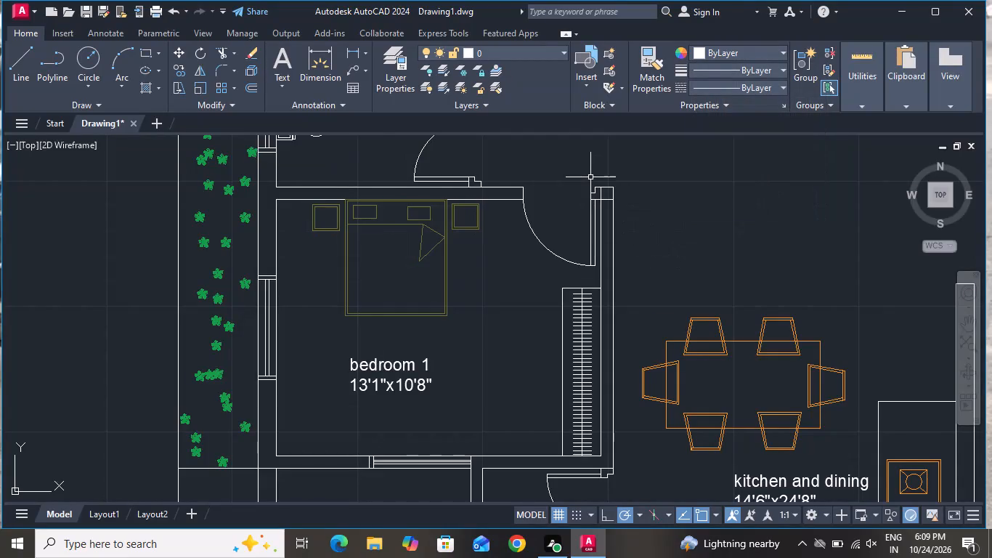
Change the colour of all indoor room labels plus the verandan sit out and parking labels to orange 248,153,30, leaving out the garden labels.
{"action": "scroll", "coordinate": [626, 289], "scroll_direction": "down", "scroll_amount": 1}
{"action": "left_click", "coordinate": [461, 348]}
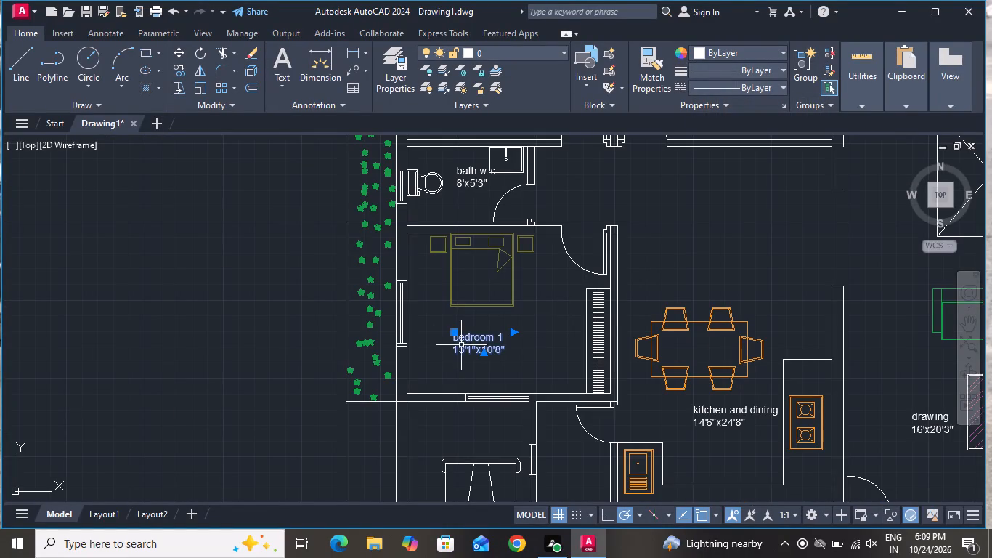
{"action": "left_click", "coordinate": [463, 178]}
{"action": "left_click", "coordinate": [758, 410]}
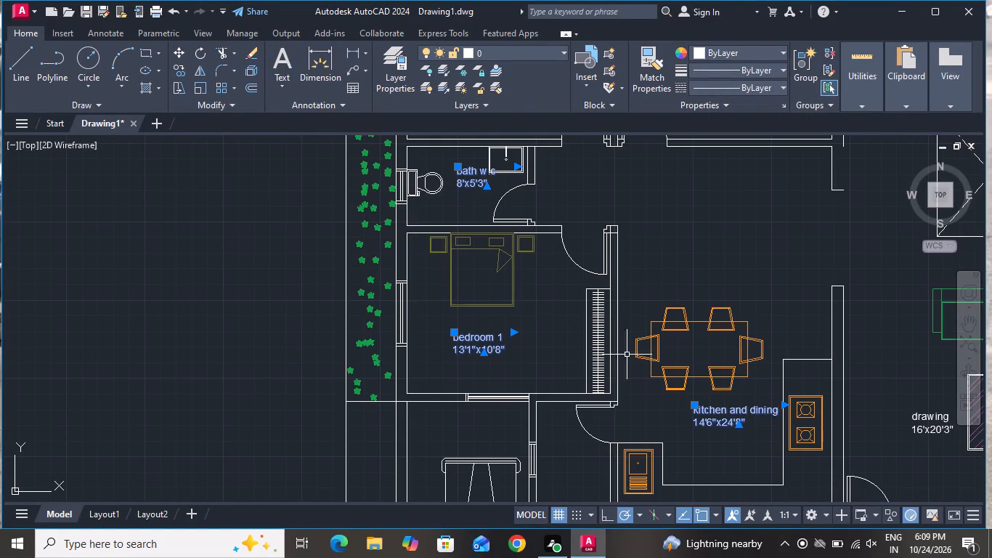
{"action": "scroll", "coordinate": [627, 354], "scroll_direction": "down", "scroll_amount": 2}
{"action": "scroll", "coordinate": [717, 373], "scroll_direction": "up", "scroll_amount": 2}
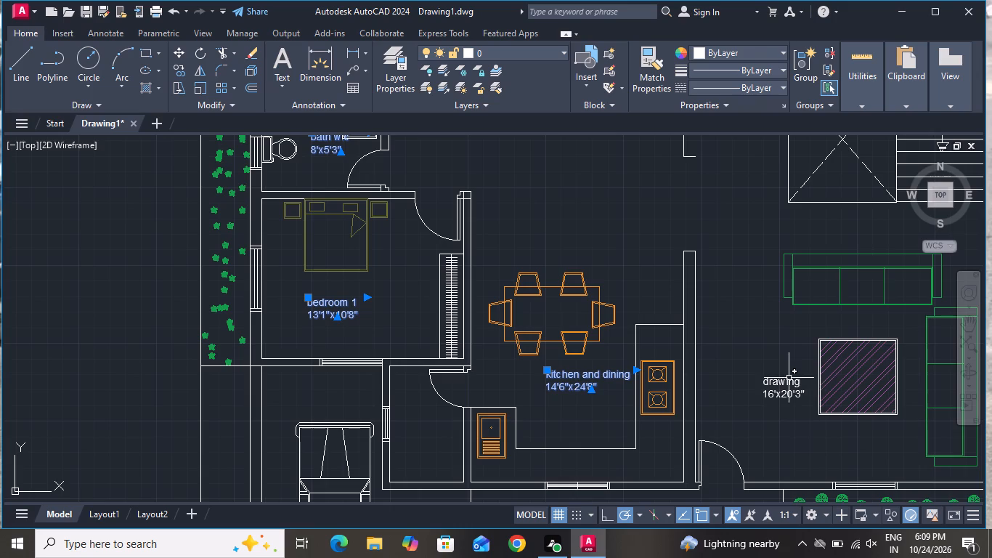
{"action": "left_click", "coordinate": [784, 376]}
{"action": "left_click", "coordinate": [777, 392]}
{"action": "scroll", "coordinate": [763, 408], "scroll_direction": "down", "scroll_amount": 3}
{"action": "scroll", "coordinate": [672, 273], "scroll_direction": "up", "scroll_amount": 3}
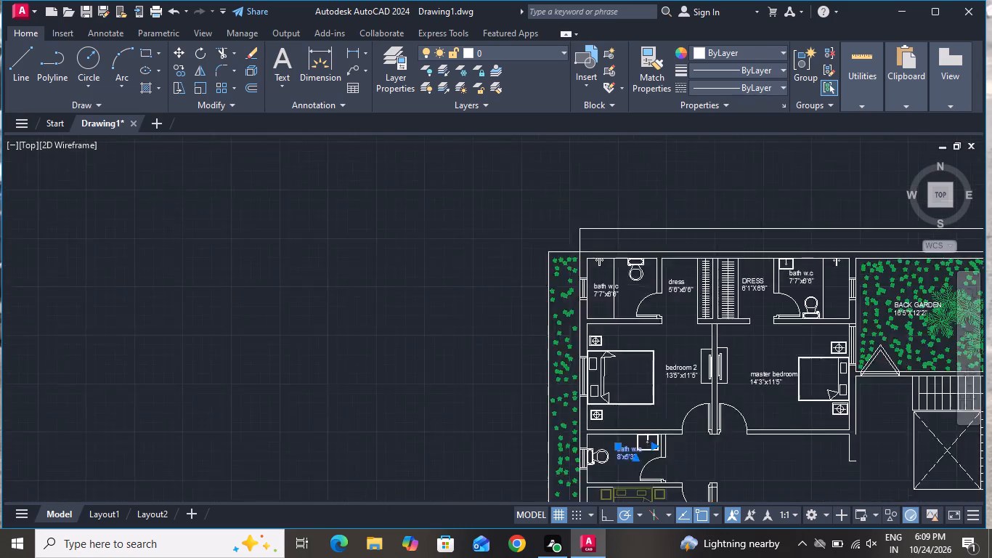
{"action": "left_click", "coordinate": [692, 294]}
{"action": "left_click", "coordinate": [553, 302]}
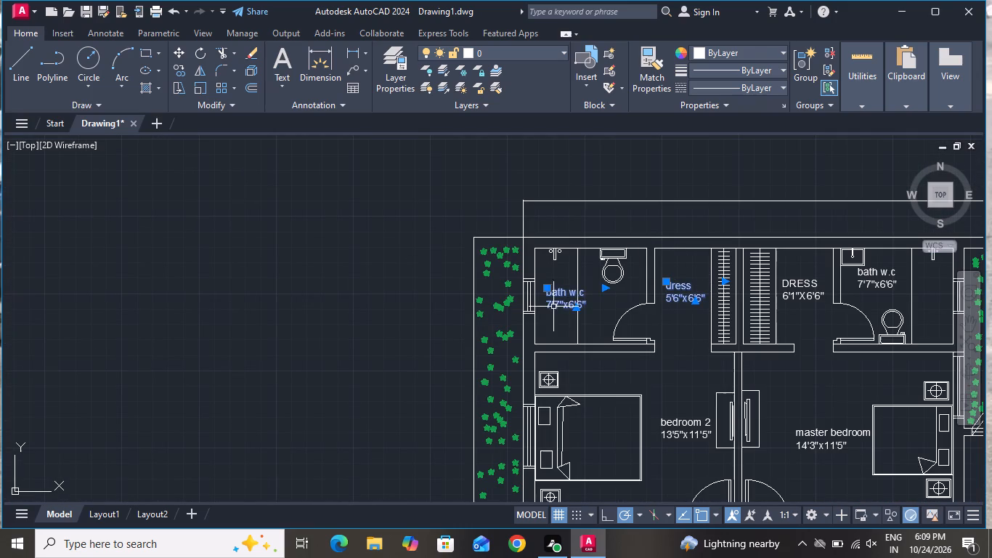
{"action": "left_click", "coordinate": [692, 417]}
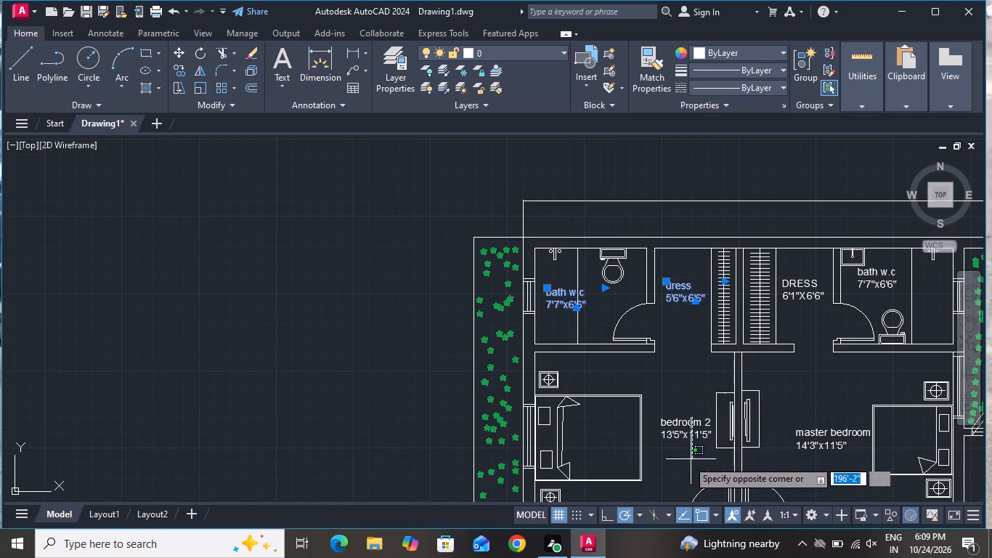
{"action": "left_click", "coordinate": [670, 451]}
{"action": "left_click", "coordinate": [809, 446]}
{"action": "scroll", "coordinate": [594, 353], "scroll_direction": "down", "scroll_amount": 1}
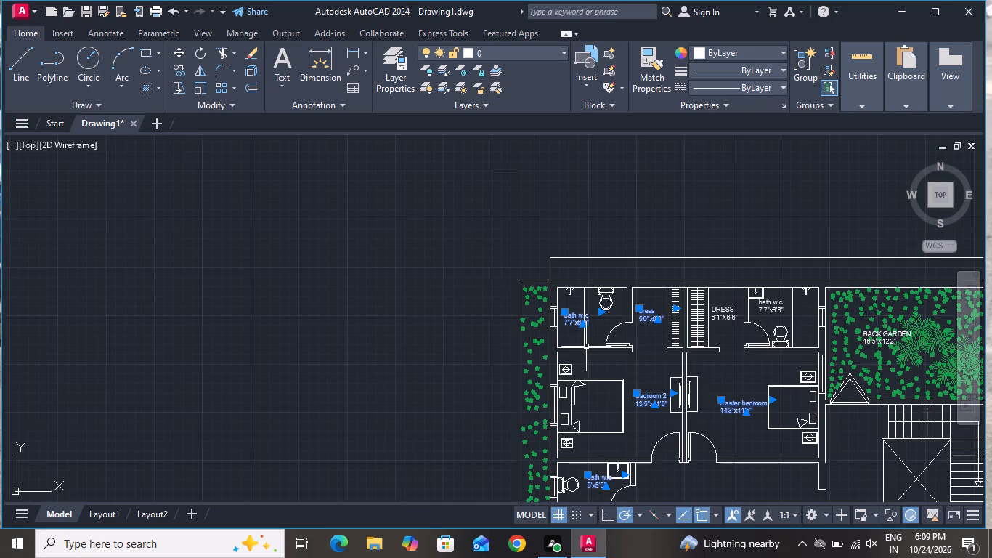
{"action": "scroll", "coordinate": [791, 324], "scroll_direction": "up", "scroll_amount": 2}
{"action": "left_click", "coordinate": [611, 291]}
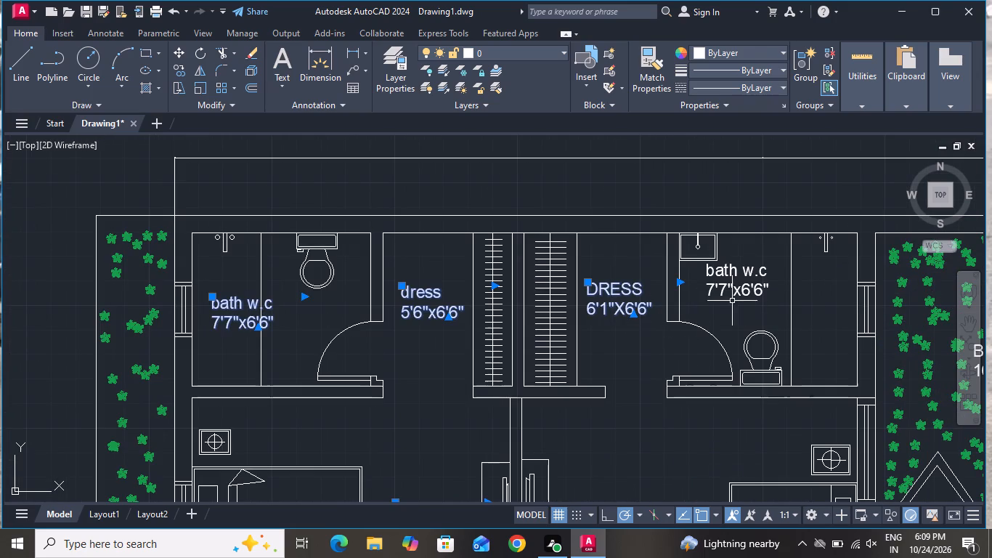
{"action": "left_click", "coordinate": [741, 280]}
{"action": "left_click", "coordinate": [739, 267]}
{"action": "left_click", "coordinate": [740, 291]}
{"action": "scroll", "coordinate": [522, 205], "scroll_direction": "down", "scroll_amount": 2}
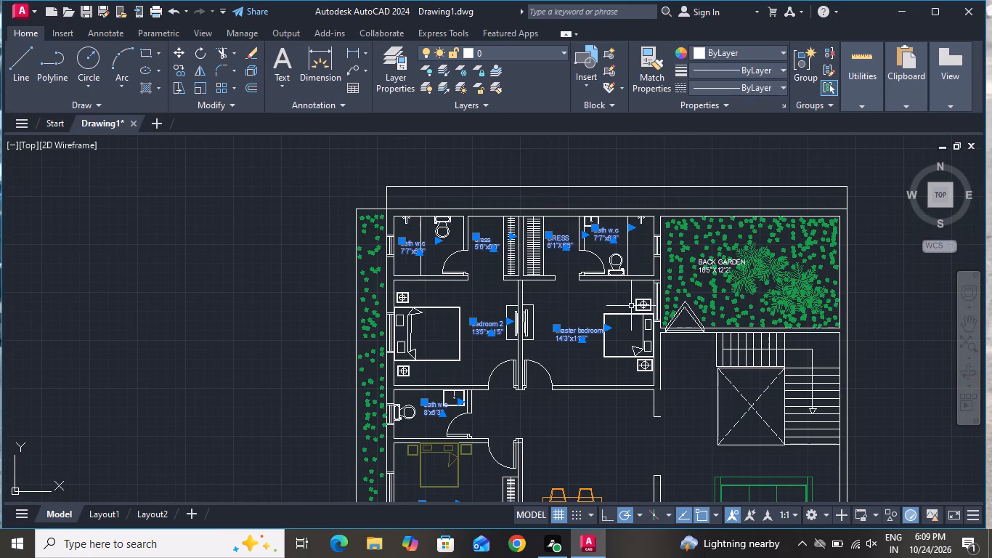
{"action": "scroll", "coordinate": [623, 265], "scroll_direction": "down", "scroll_amount": 2}
{"action": "scroll", "coordinate": [615, 407], "scroll_direction": "up", "scroll_amount": 3}
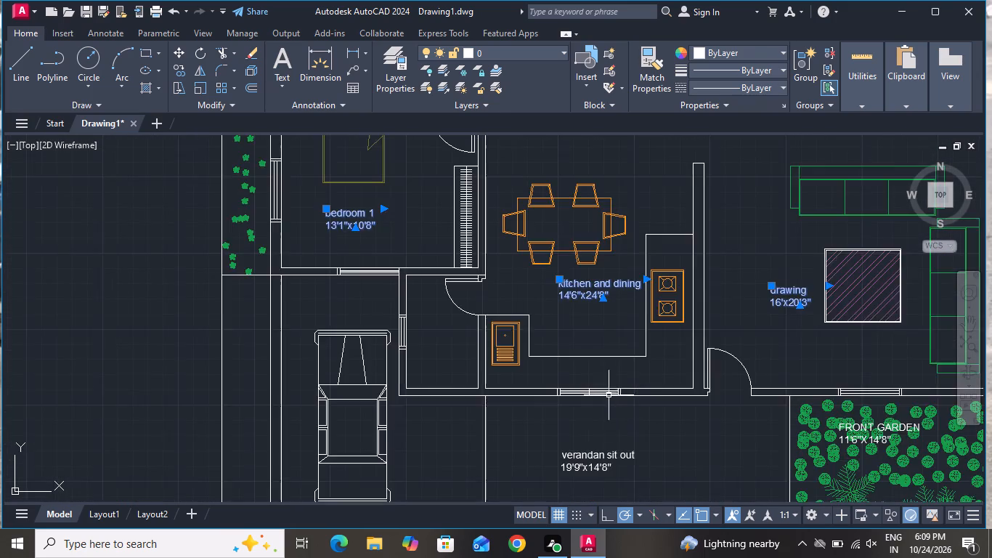
{"action": "scroll", "coordinate": [609, 380], "scroll_direction": "down", "scroll_amount": 2}
{"action": "left_click", "coordinate": [595, 407]}
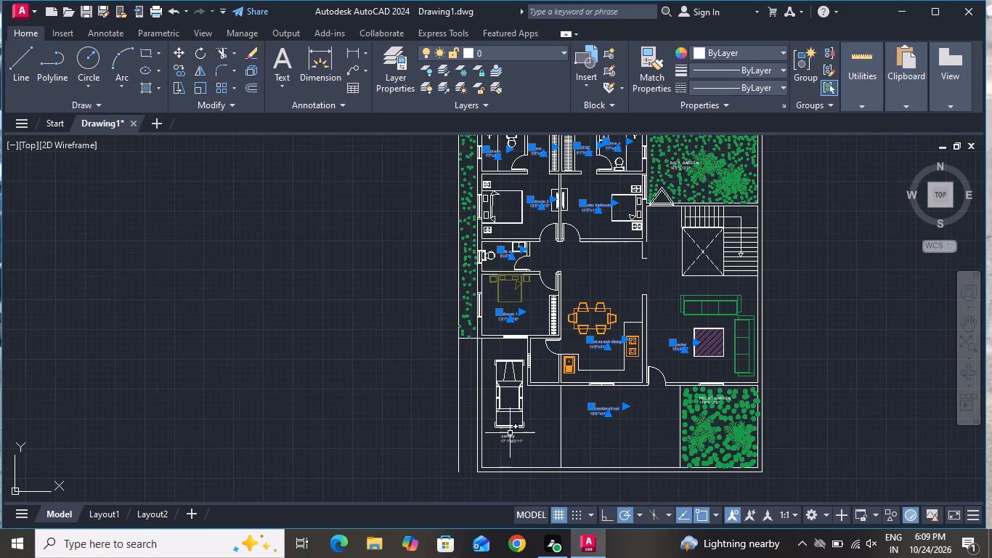
{"action": "left_click", "coordinate": [510, 436]}
{"action": "left_click", "coordinate": [750, 47]}
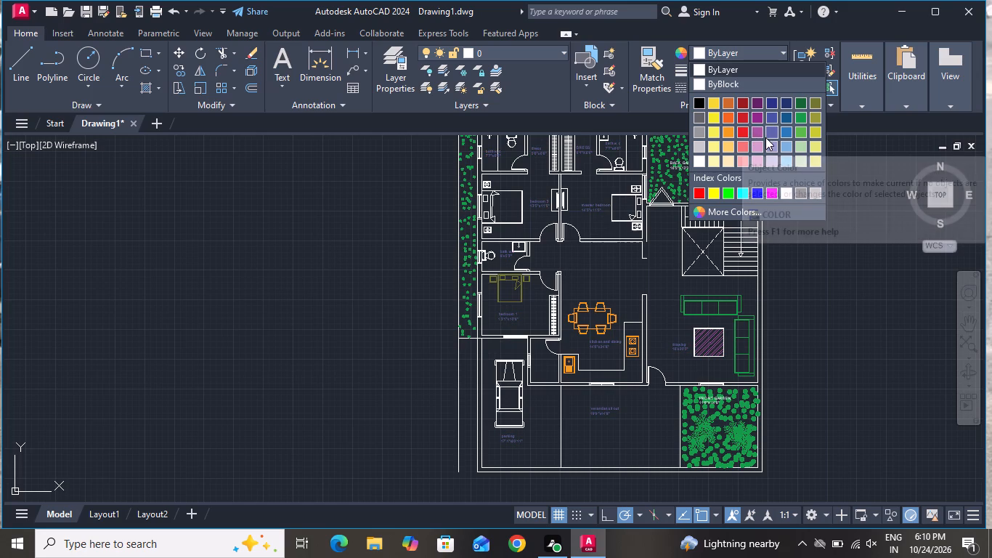
{"action": "left_click", "coordinate": [728, 136]}
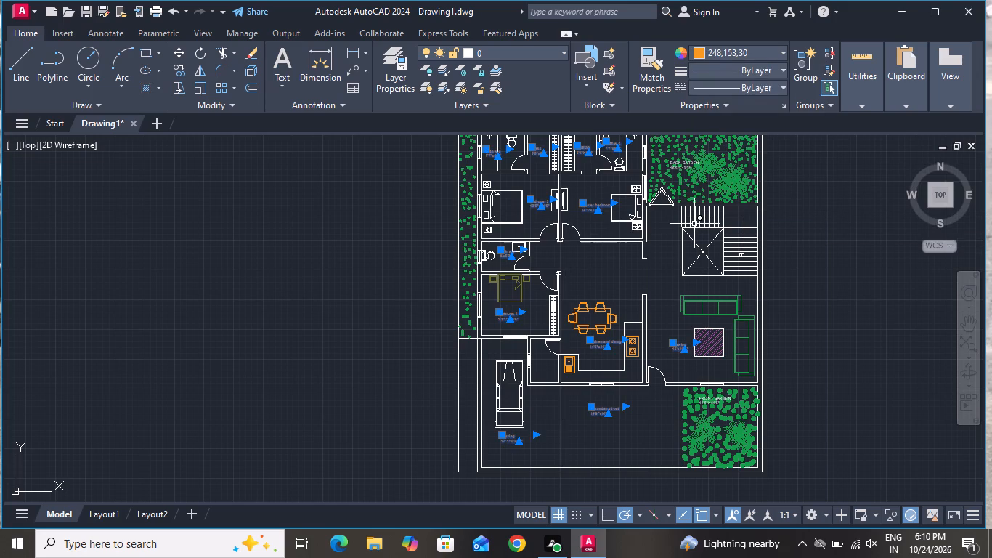
Change the colour of the bed and both bedside tables in bedroom 2 to light orange 254,204,102.
{"action": "key", "text": "Escape"}
{"action": "scroll", "coordinate": [624, 187], "scroll_direction": "down", "scroll_amount": 1}
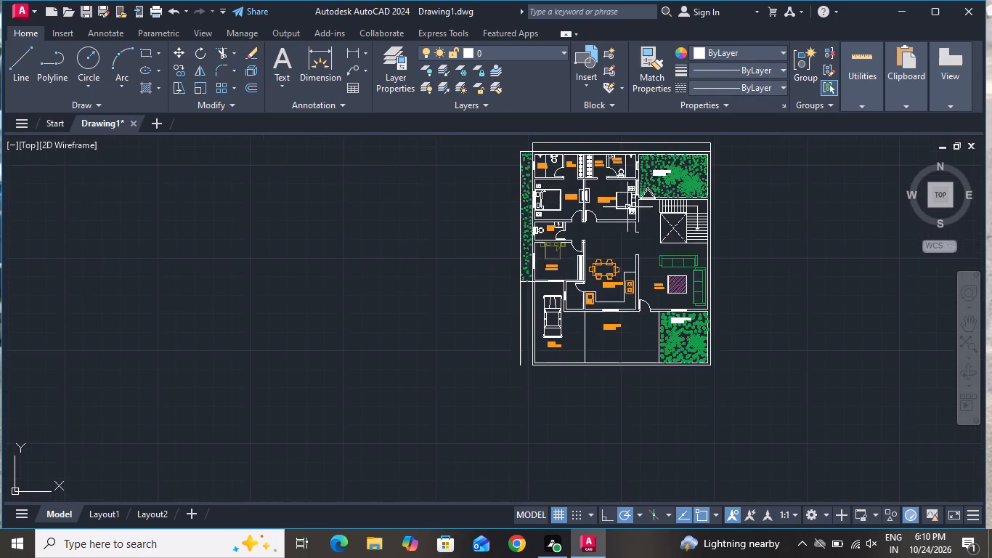
{"action": "scroll", "coordinate": [625, 214], "scroll_direction": "down", "scroll_amount": 1}
{"action": "scroll", "coordinate": [620, 171], "scroll_direction": "up", "scroll_amount": 3}
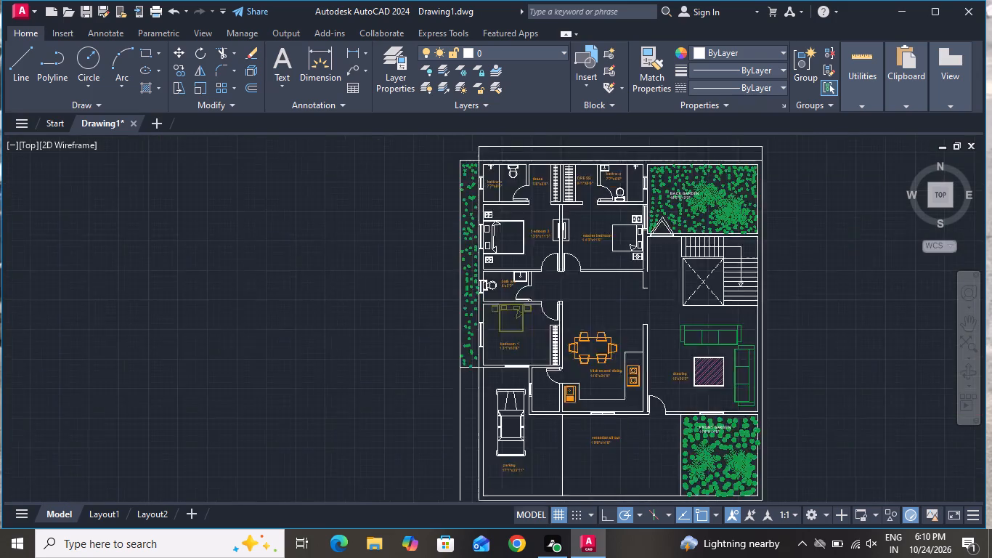
{"action": "scroll", "coordinate": [627, 206], "scroll_direction": "up", "scroll_amount": 1}
{"action": "scroll", "coordinate": [625, 205], "scroll_direction": "down", "scroll_amount": 1}
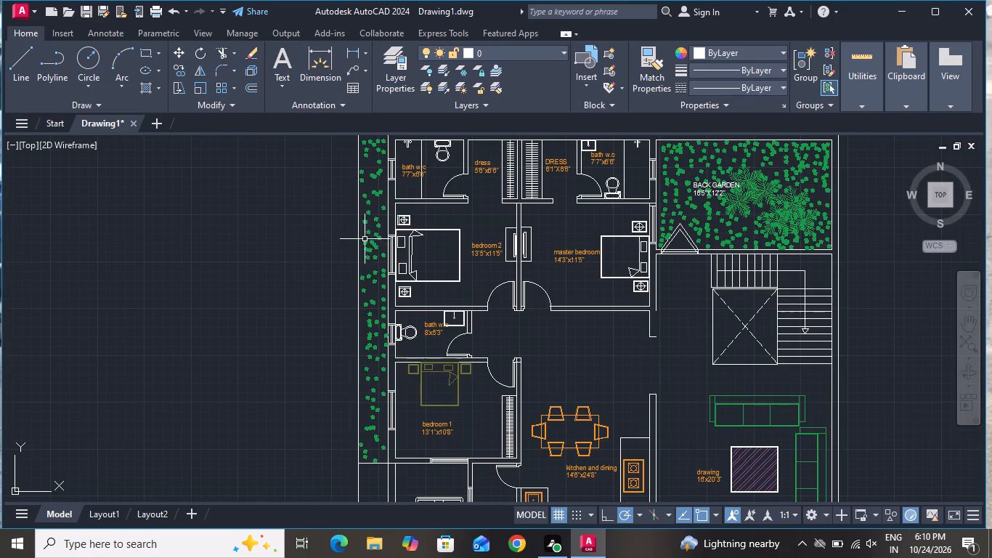
{"action": "scroll", "coordinate": [374, 225], "scroll_direction": "up", "scroll_amount": 1}
{"action": "left_click", "coordinate": [508, 195]}
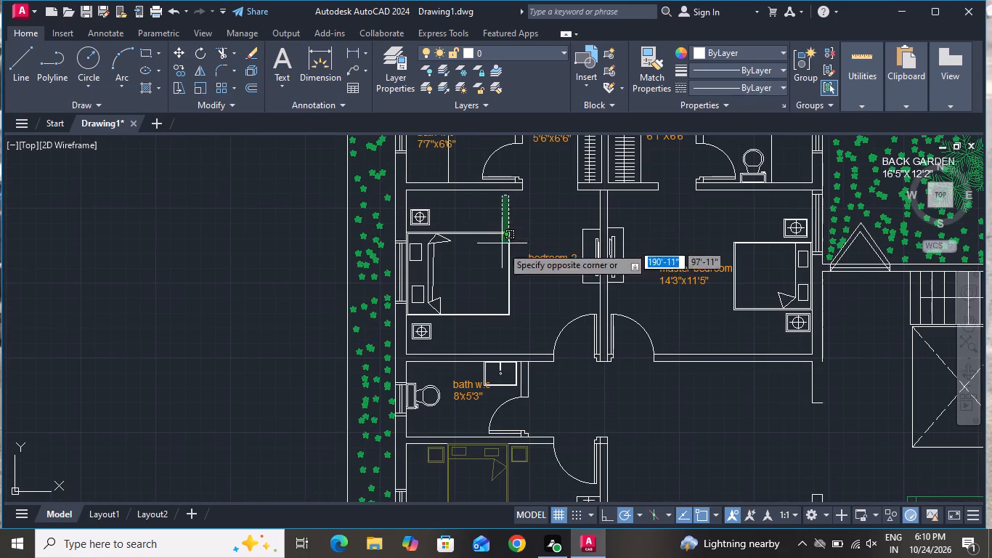
{"action": "left_click", "coordinate": [411, 342]}
{"action": "scroll", "coordinate": [417, 268], "scroll_direction": "up", "scroll_amount": 2}
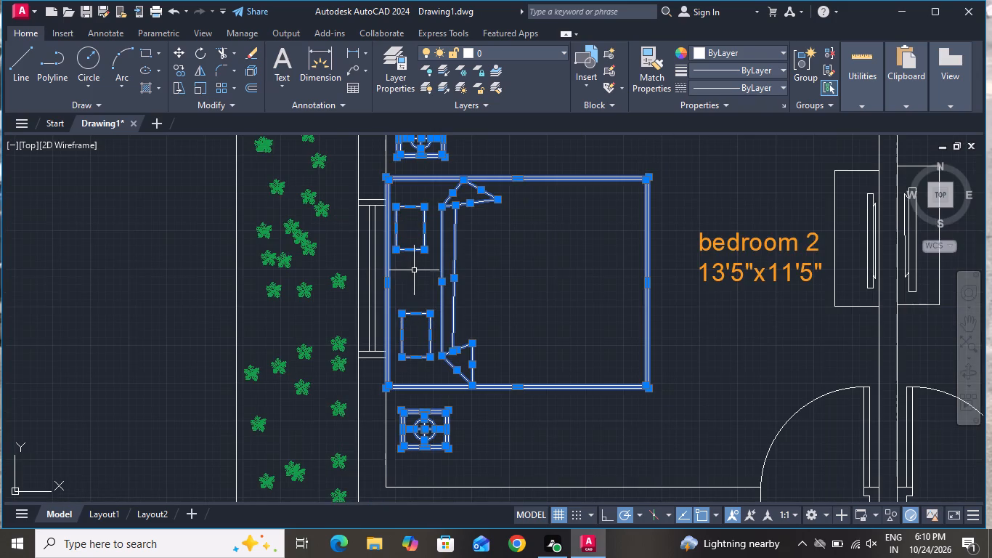
{"action": "left_click", "coordinate": [725, 52]}
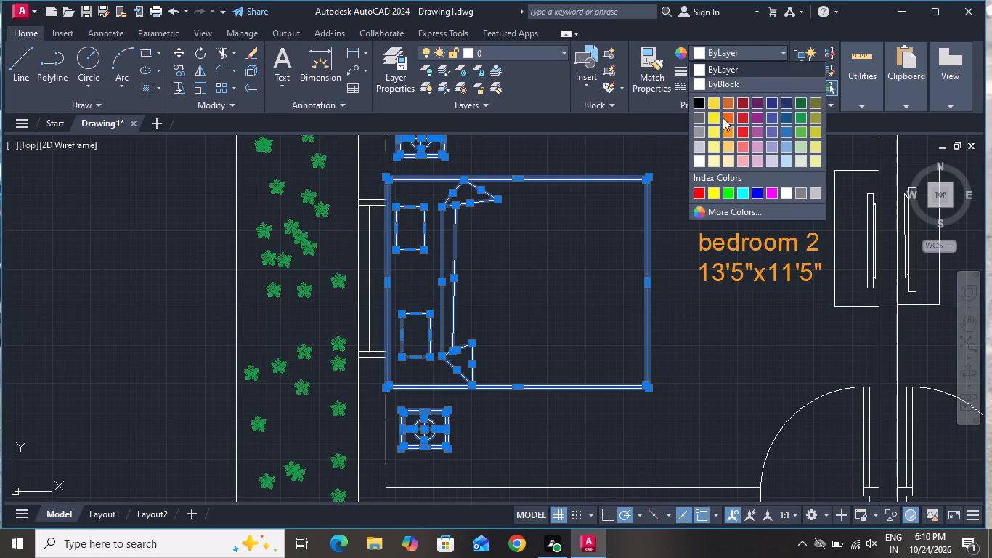
{"action": "left_click", "coordinate": [731, 145]}
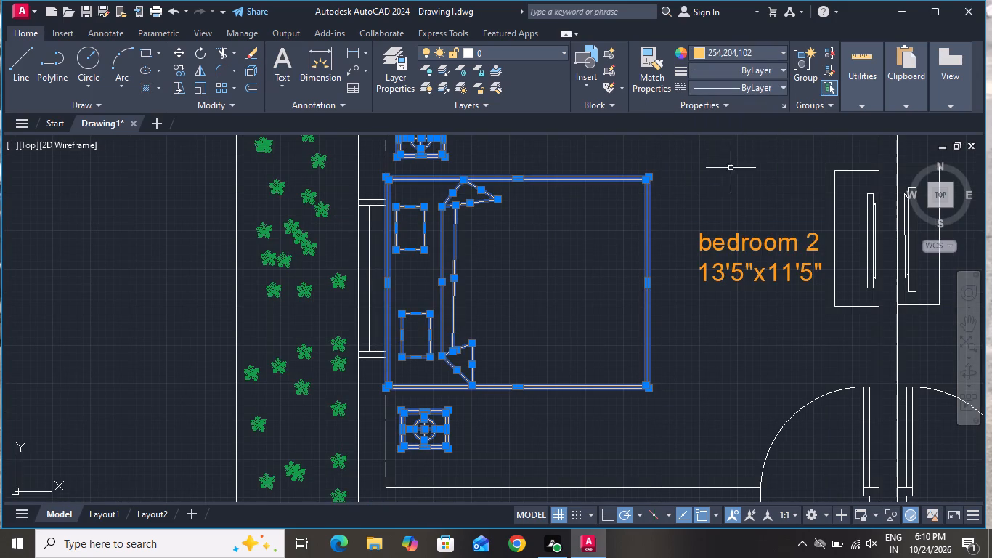
{"action": "key", "text": "Escape"}
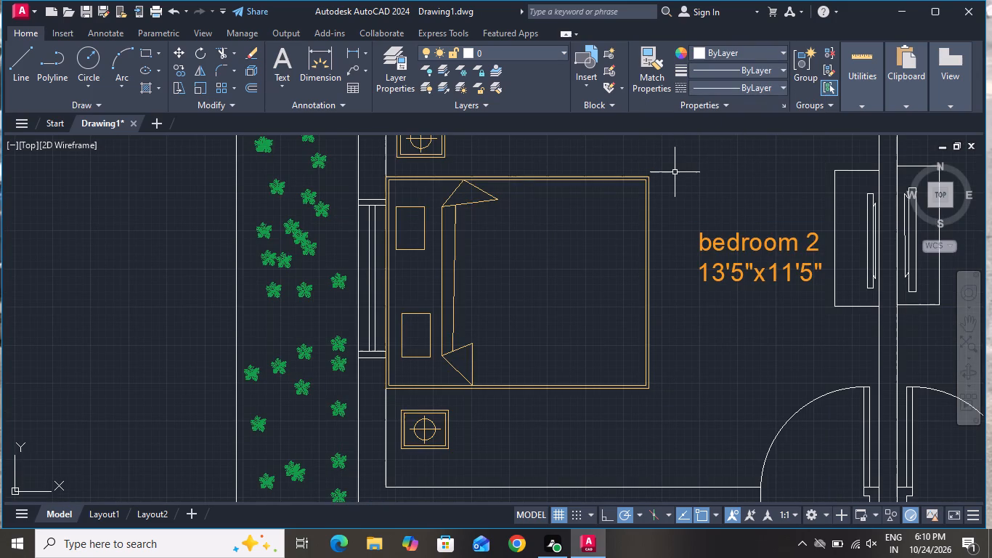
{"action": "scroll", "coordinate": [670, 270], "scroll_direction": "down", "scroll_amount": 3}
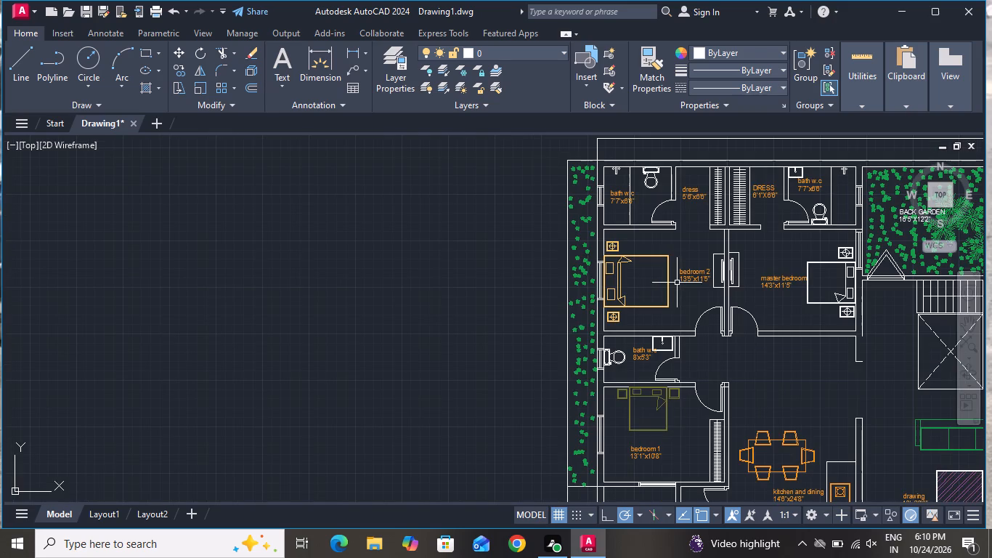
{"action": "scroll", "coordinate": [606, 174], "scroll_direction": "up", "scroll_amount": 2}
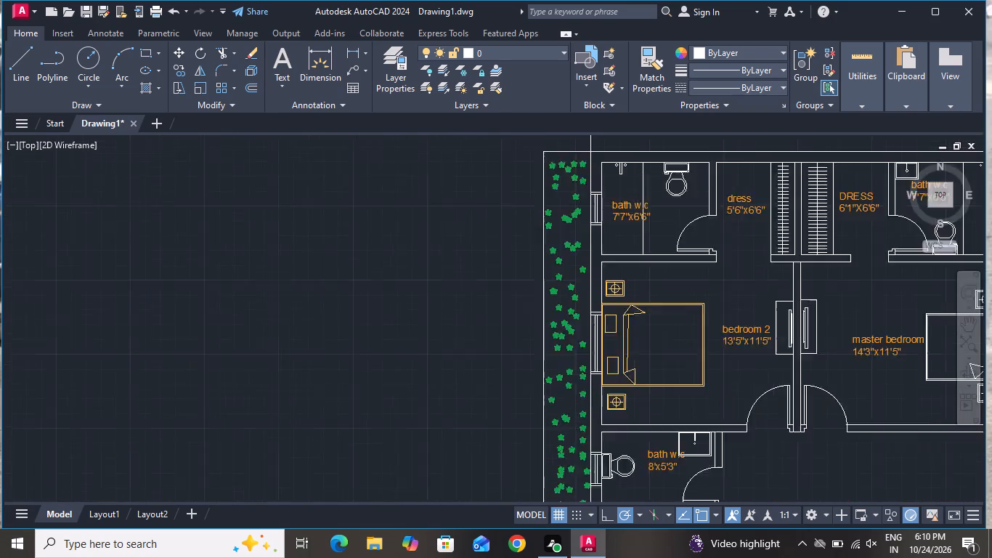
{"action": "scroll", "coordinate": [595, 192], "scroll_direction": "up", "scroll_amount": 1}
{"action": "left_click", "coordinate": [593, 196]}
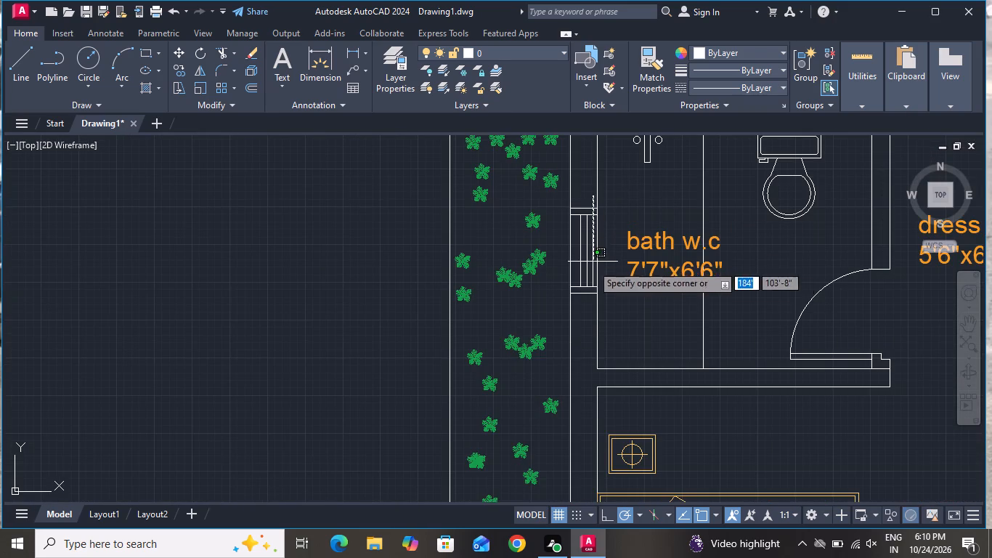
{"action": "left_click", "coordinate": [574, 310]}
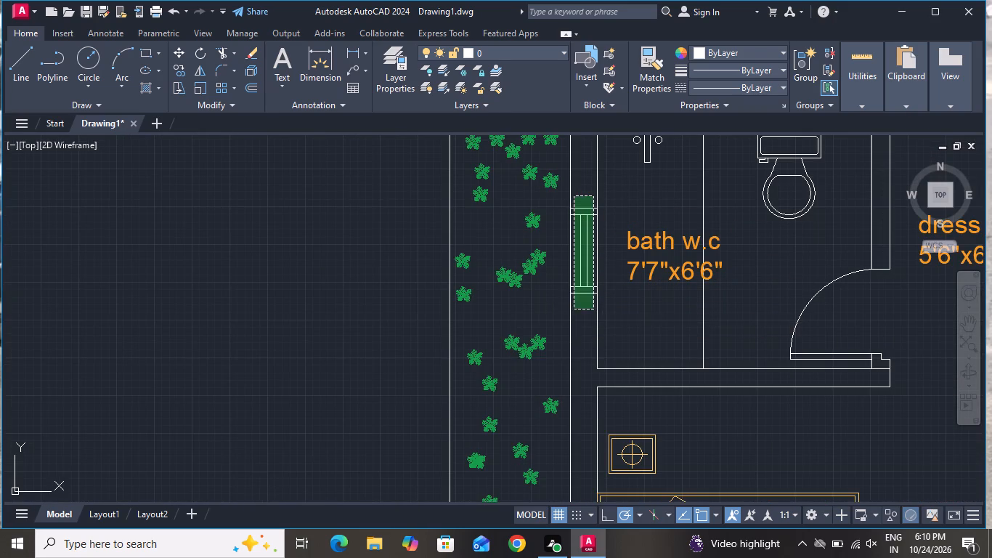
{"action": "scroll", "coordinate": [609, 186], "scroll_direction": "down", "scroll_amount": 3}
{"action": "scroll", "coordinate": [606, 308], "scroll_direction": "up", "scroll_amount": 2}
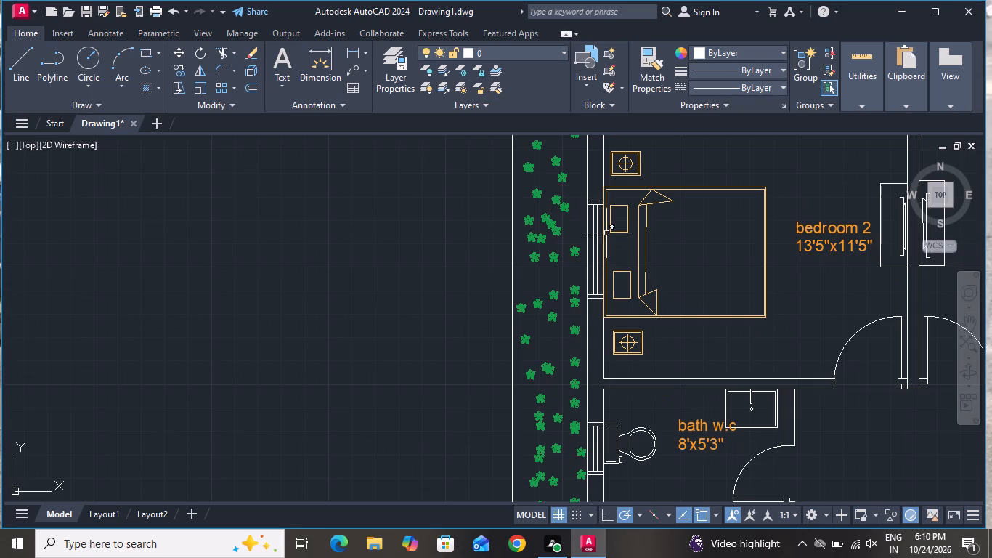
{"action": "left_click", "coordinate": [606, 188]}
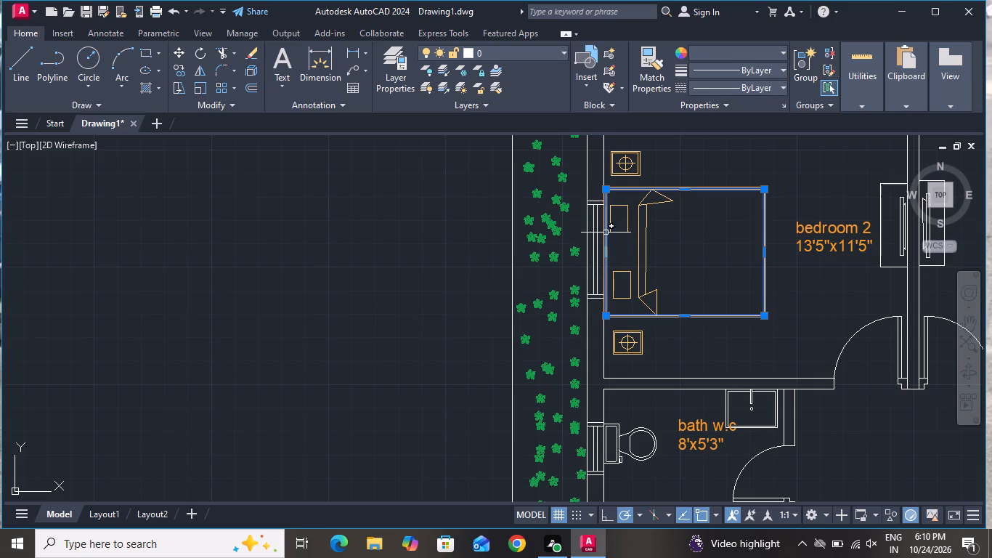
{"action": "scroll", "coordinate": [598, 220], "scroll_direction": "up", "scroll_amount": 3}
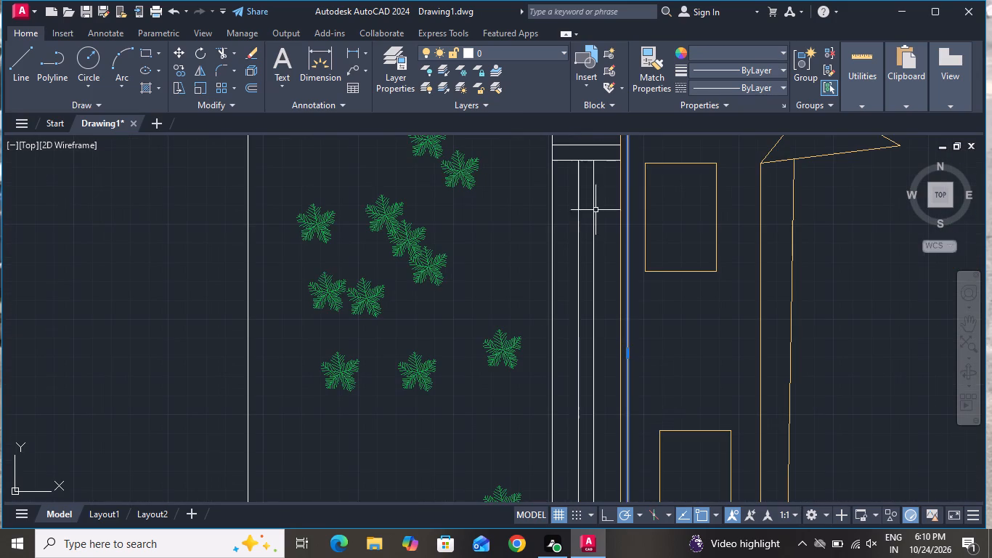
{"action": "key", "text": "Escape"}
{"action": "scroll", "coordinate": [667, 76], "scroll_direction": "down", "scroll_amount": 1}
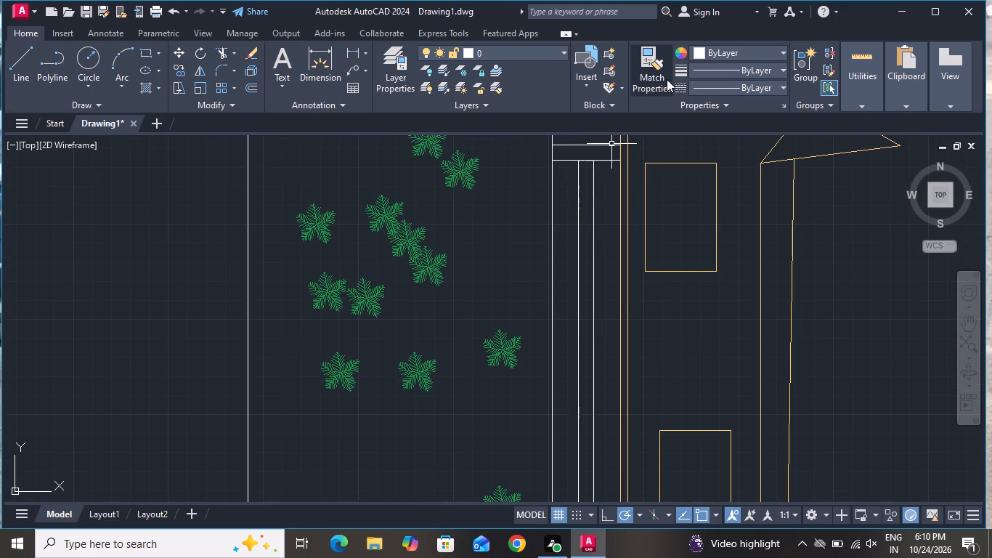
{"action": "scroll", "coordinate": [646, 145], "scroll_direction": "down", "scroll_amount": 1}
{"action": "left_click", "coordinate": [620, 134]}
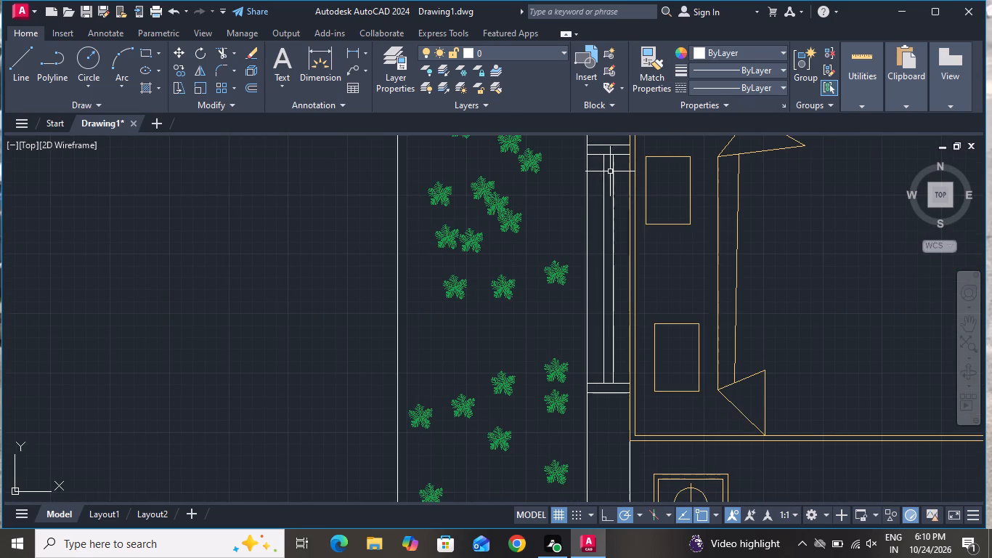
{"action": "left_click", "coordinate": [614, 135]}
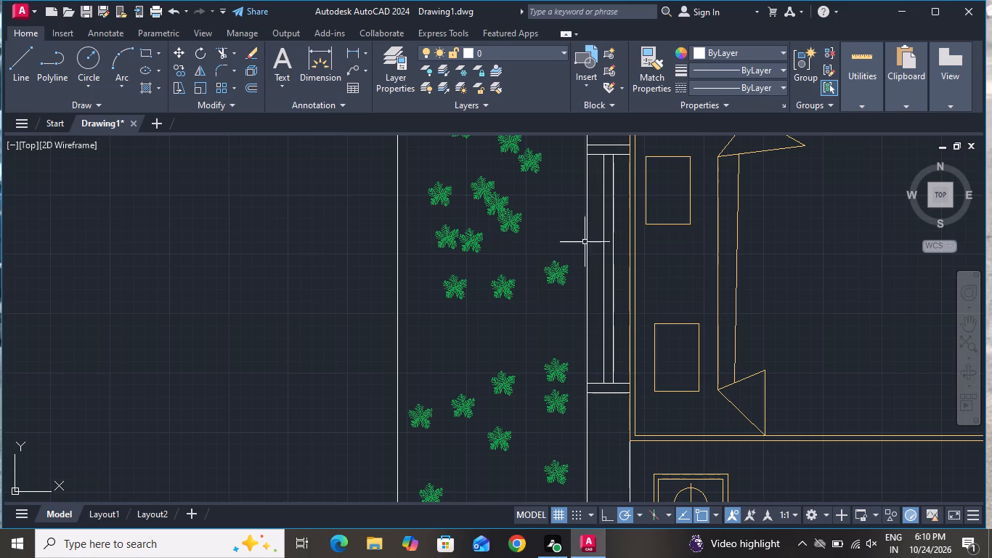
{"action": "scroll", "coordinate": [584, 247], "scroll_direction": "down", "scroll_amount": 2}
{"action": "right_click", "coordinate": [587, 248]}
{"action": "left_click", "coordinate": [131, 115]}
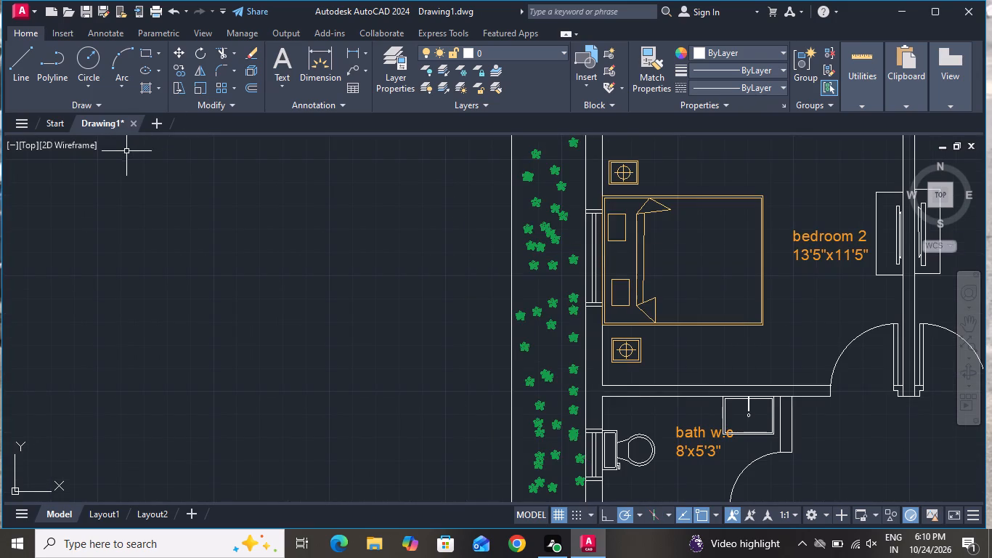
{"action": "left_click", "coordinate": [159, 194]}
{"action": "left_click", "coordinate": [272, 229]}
Select the windows of bedroom 2 and the 7'7"x6'6" bath w.c in the outer wall along the side planting strip.
{"action": "scroll", "coordinate": [599, 215], "scroll_direction": "up", "scroll_amount": 2}
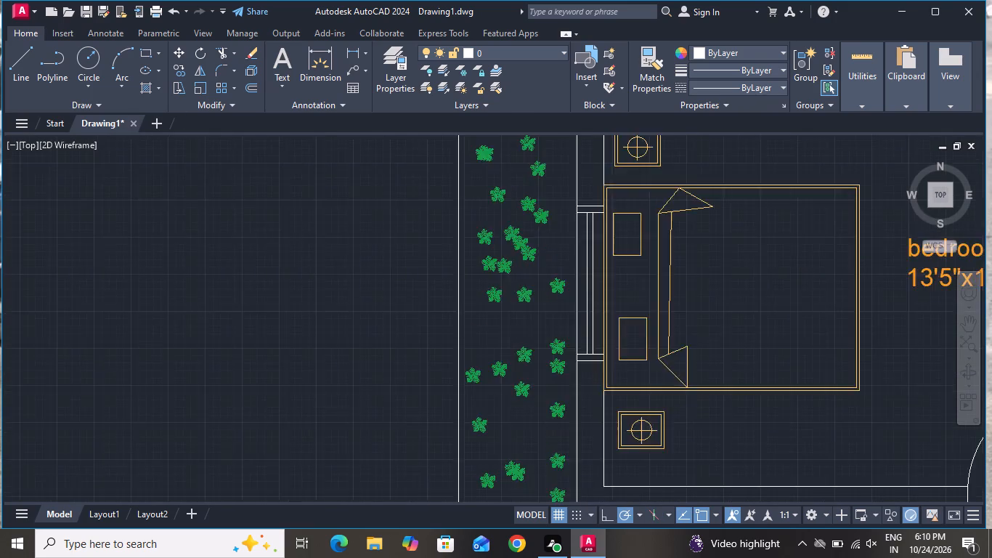
{"action": "left_click", "coordinate": [595, 185]}
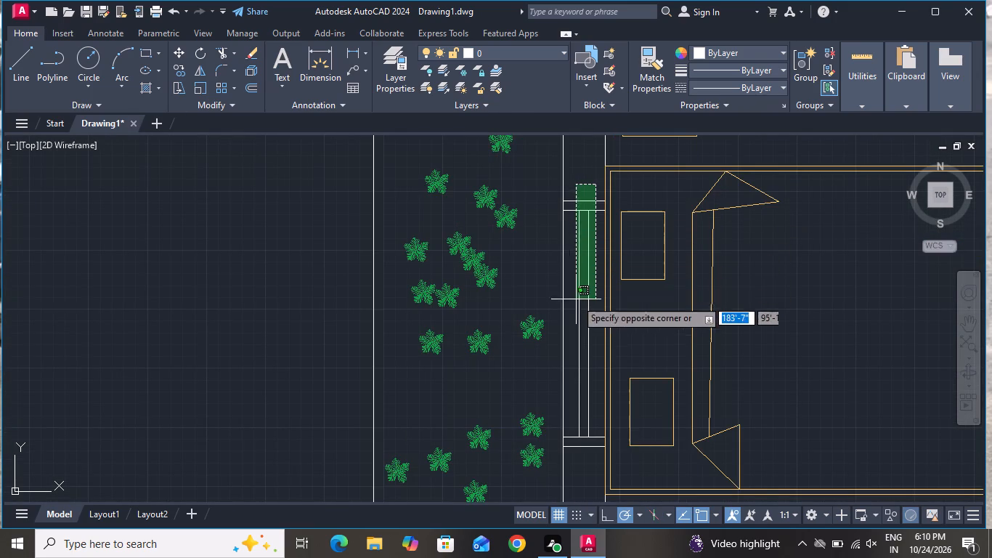
{"action": "left_click", "coordinate": [569, 458]}
{"action": "scroll", "coordinate": [584, 421], "scroll_direction": "down", "scroll_amount": 3}
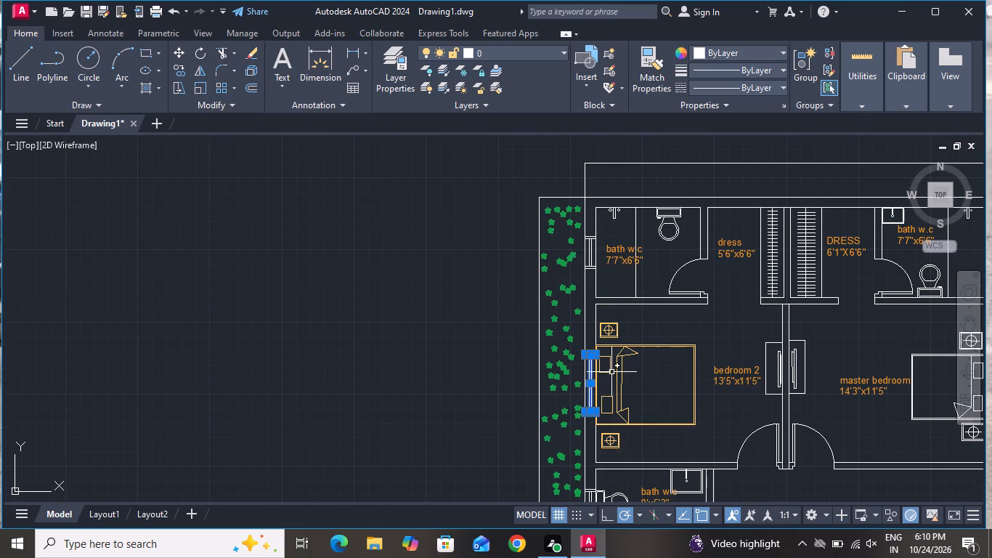
{"action": "scroll", "coordinate": [598, 239], "scroll_direction": "up", "scroll_amount": 4}
{"action": "left_click", "coordinate": [569, 198]}
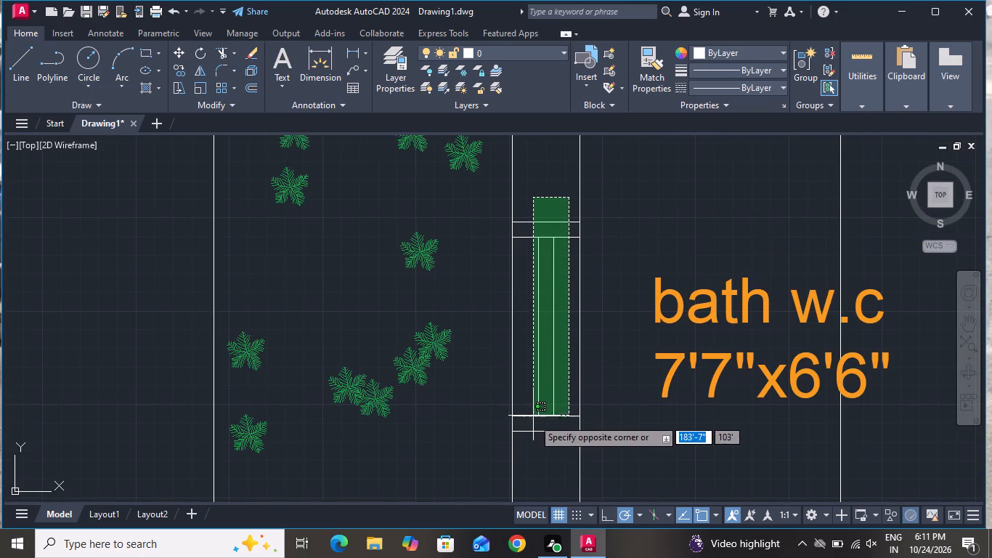
{"action": "left_click", "coordinate": [529, 462]}
Add the windows of the 8'x5'3" bath w.c and bedroom 1 along the planting strip to the selection.
{"action": "scroll", "coordinate": [562, 311], "scroll_direction": "down", "scroll_amount": 3}
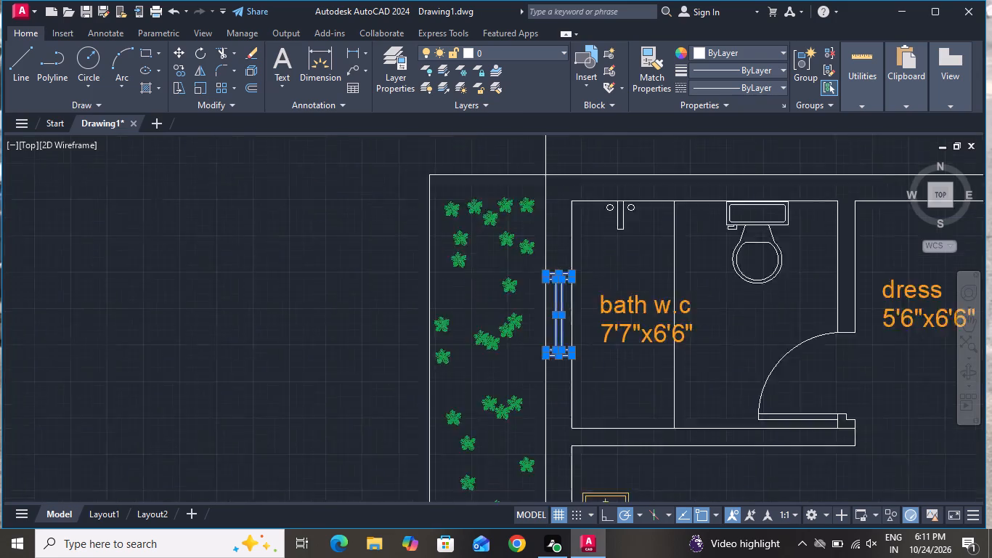
{"action": "scroll", "coordinate": [598, 281], "scroll_direction": "down", "scroll_amount": 3}
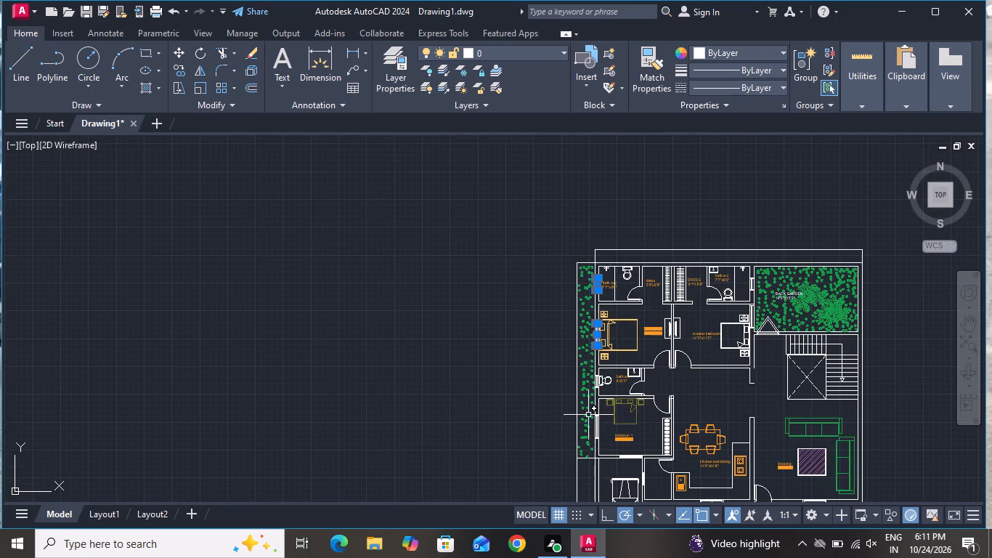
{"action": "scroll", "coordinate": [597, 411], "scroll_direction": "up", "scroll_amount": 4}
{"action": "scroll", "coordinate": [588, 211], "scroll_direction": "up", "scroll_amount": 1}
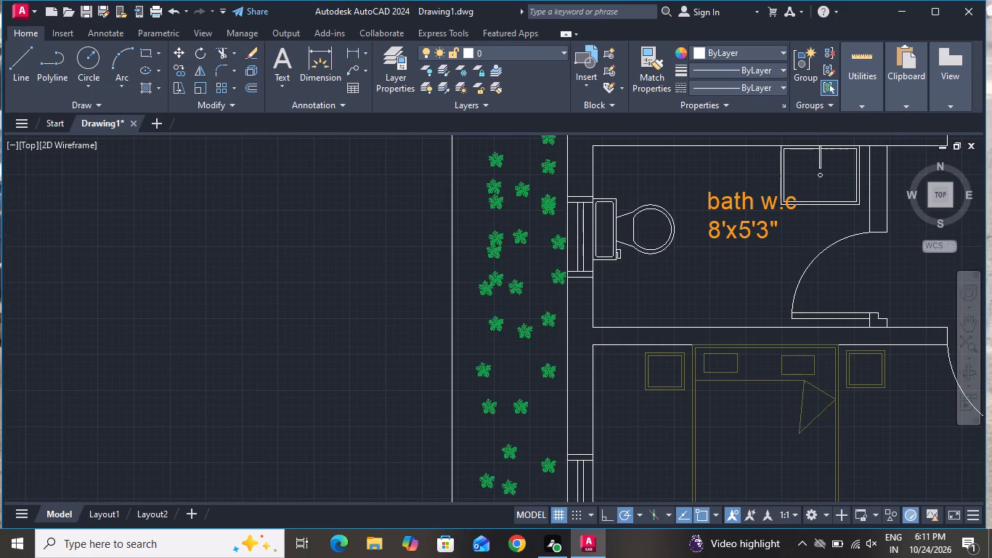
{"action": "scroll", "coordinate": [585, 171], "scroll_direction": "up", "scroll_amount": 1}
{"action": "left_click", "coordinate": [585, 171]}
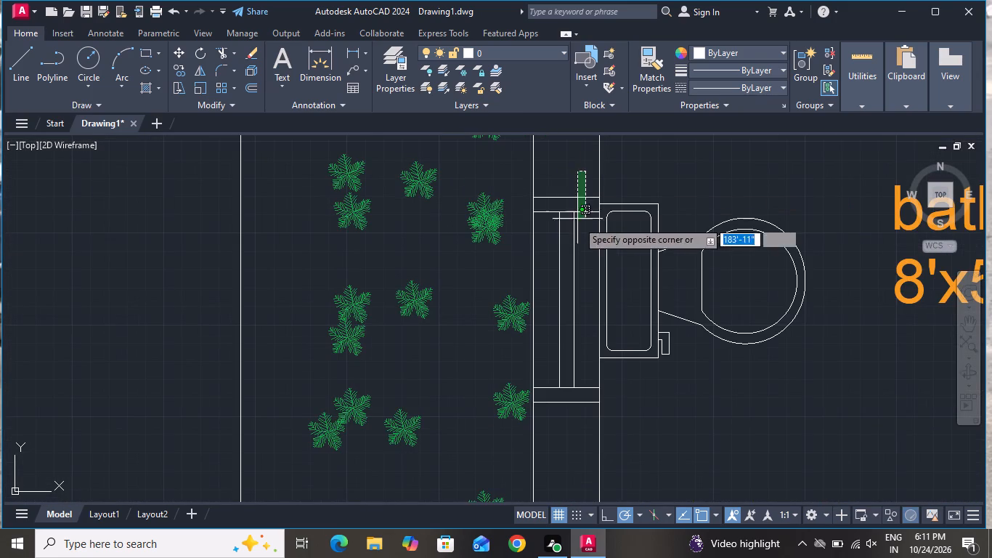
{"action": "left_click", "coordinate": [550, 422]}
{"action": "scroll", "coordinate": [601, 257], "scroll_direction": "down", "scroll_amount": 4}
{"action": "scroll", "coordinate": [593, 427], "scroll_direction": "up", "scroll_amount": 2}
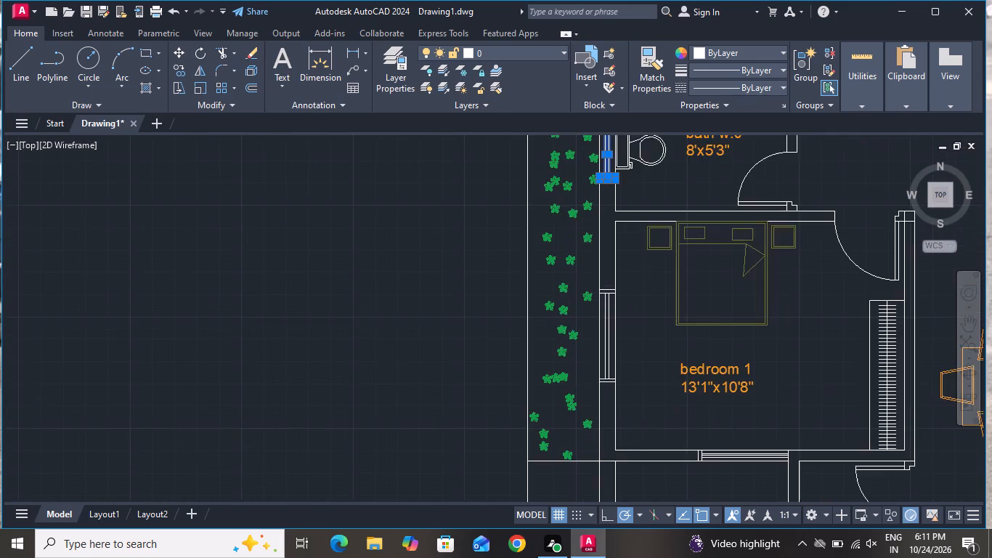
{"action": "scroll", "coordinate": [621, 198], "scroll_direction": "up", "scroll_amount": 2}
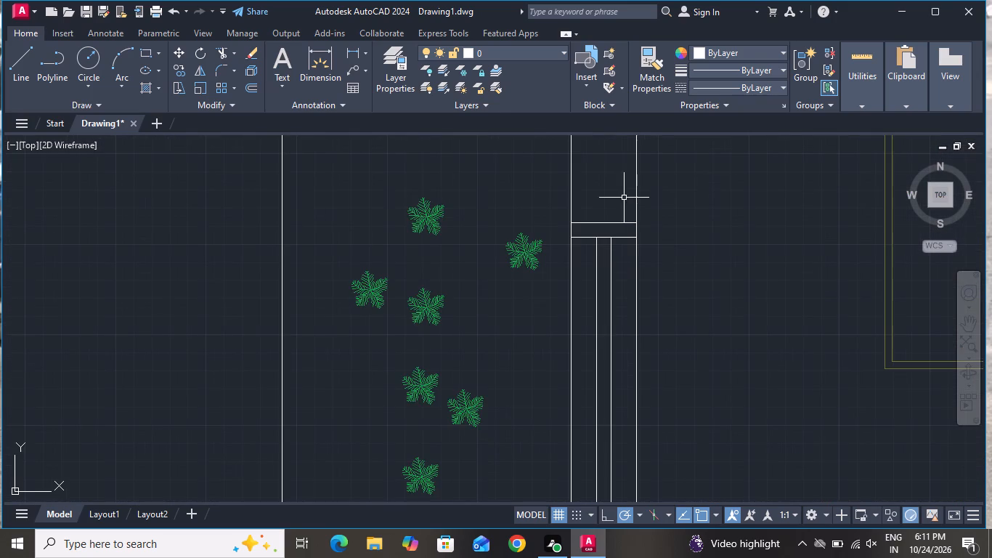
{"action": "left_click", "coordinate": [624, 198]}
{"action": "scroll", "coordinate": [609, 322], "scroll_direction": "down", "scroll_amount": 2}
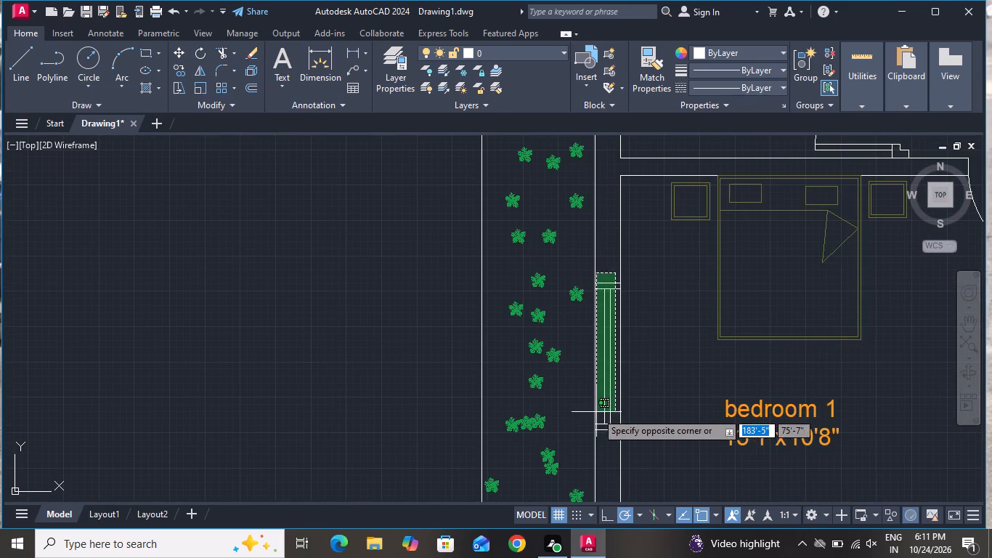
{"action": "scroll", "coordinate": [598, 431], "scroll_direction": "up", "scroll_amount": 3}
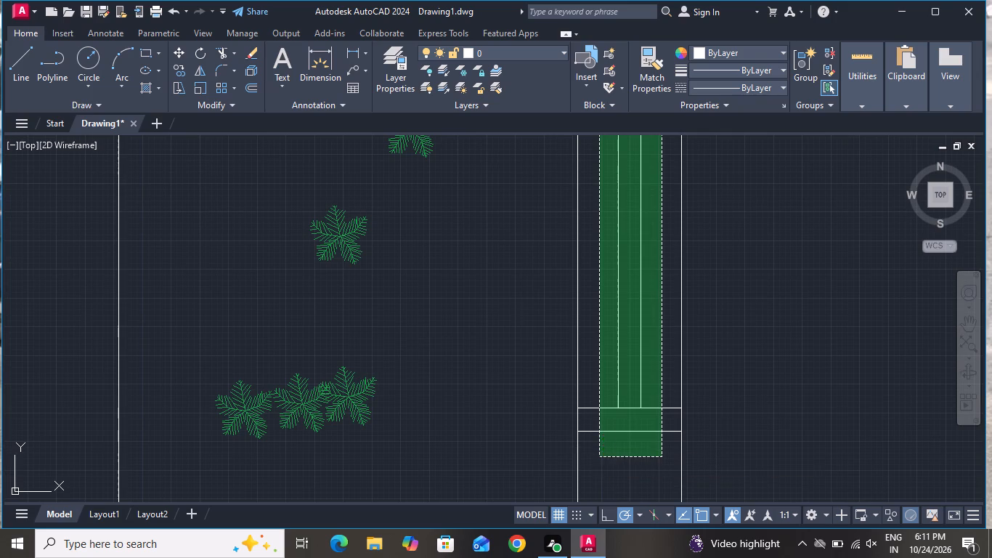
{"action": "left_click", "coordinate": [599, 457]}
Add bedroom 1's window facing the parking and the window of the small room beside the car to the selection.
{"action": "scroll", "coordinate": [686, 298], "scroll_direction": "down", "scroll_amount": 5}
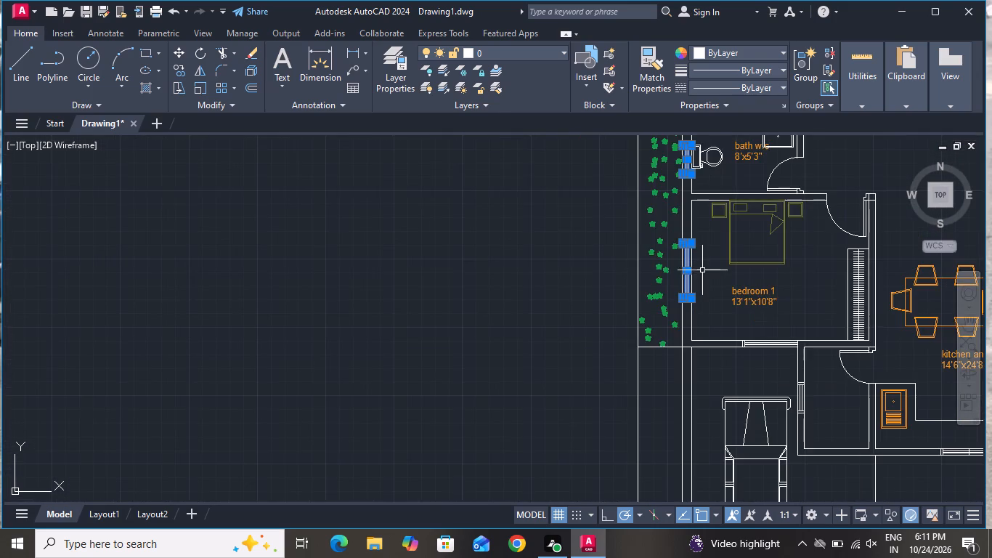
{"action": "scroll", "coordinate": [702, 270], "scroll_direction": "down", "scroll_amount": 2}
{"action": "scroll", "coordinate": [752, 294], "scroll_direction": "up", "scroll_amount": 2}
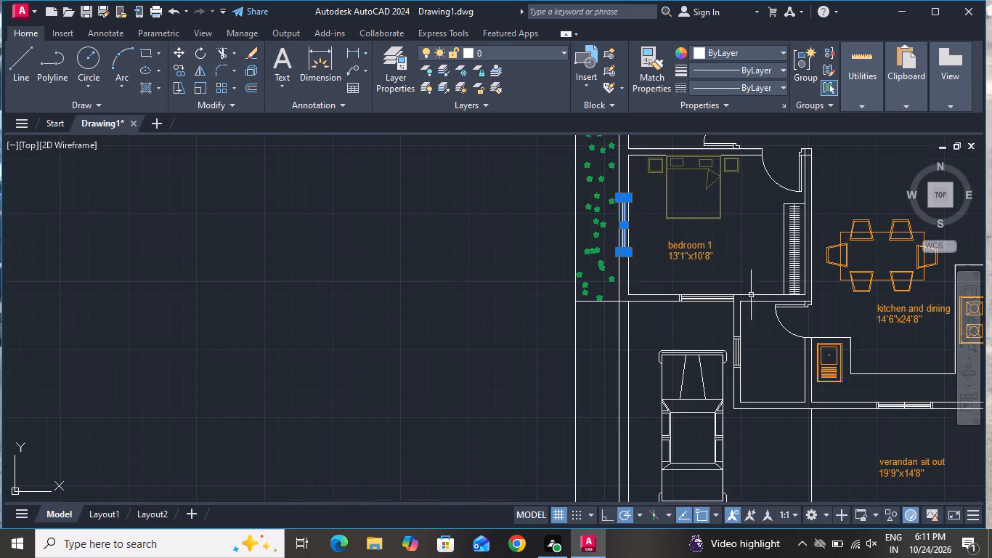
{"action": "scroll", "coordinate": [717, 294], "scroll_direction": "up", "scroll_amount": 3}
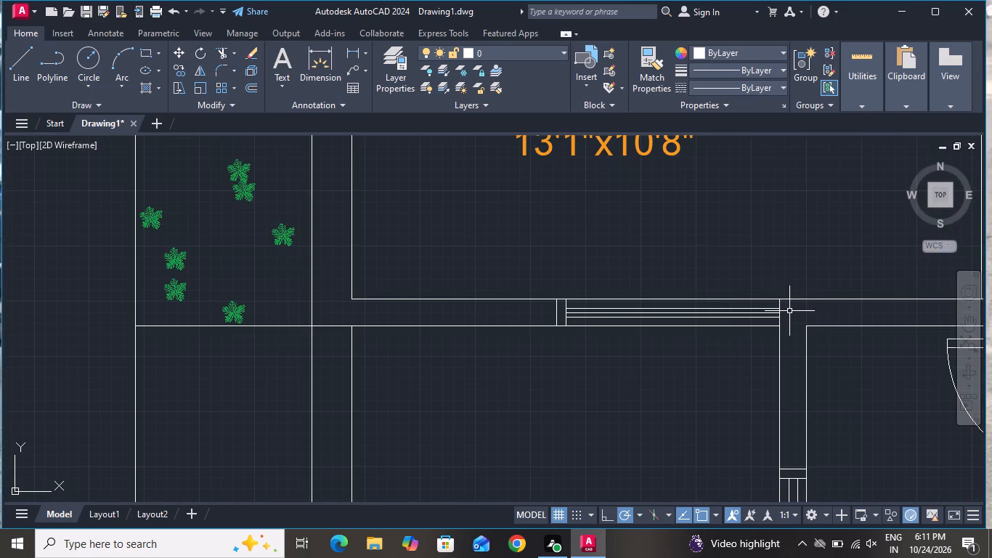
{"action": "left_click", "coordinate": [789, 304]}
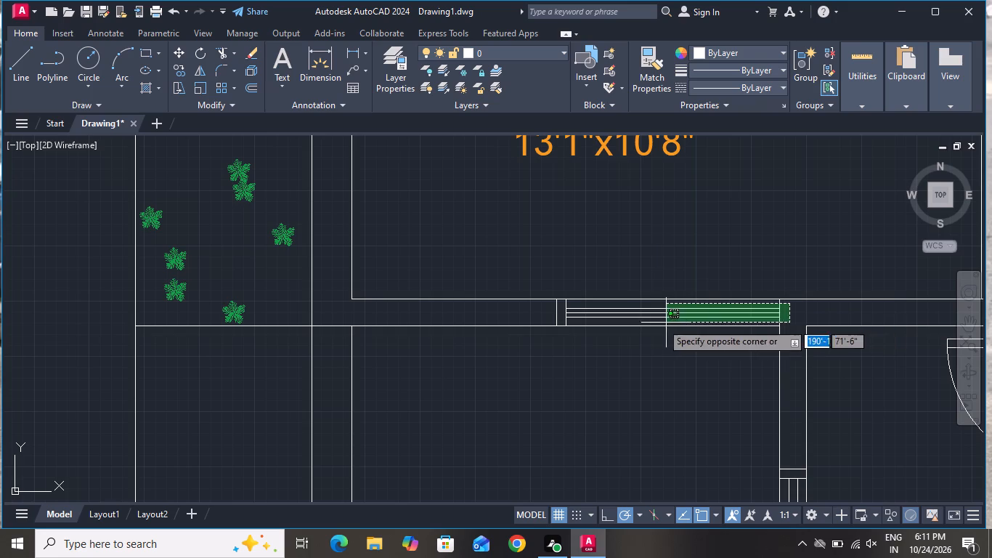
{"action": "left_click", "coordinate": [533, 323]}
{"action": "scroll", "coordinate": [530, 325], "scroll_direction": "down", "scroll_amount": 3}
{"action": "scroll", "coordinate": [624, 403], "scroll_direction": "up", "scroll_amount": 1}
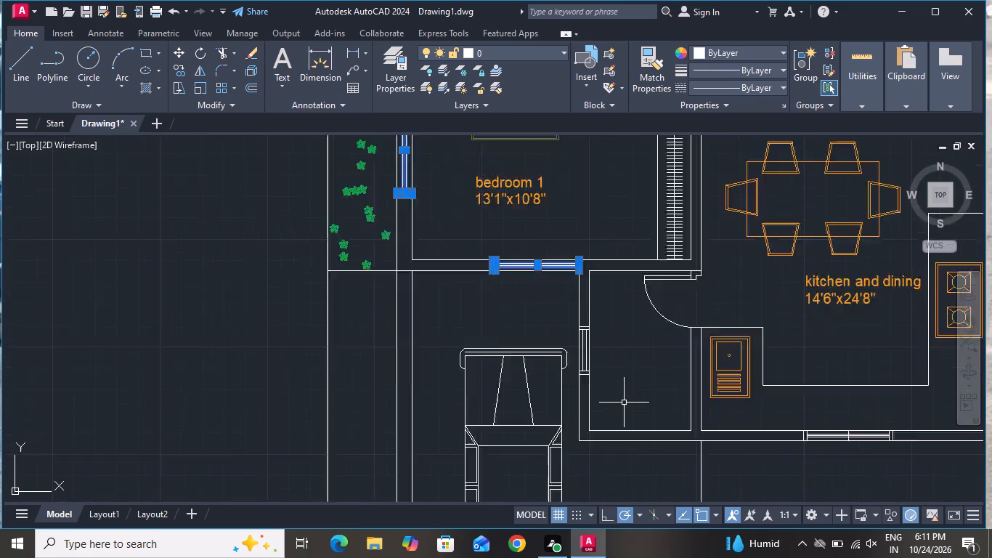
{"action": "scroll", "coordinate": [624, 403], "scroll_direction": "up", "scroll_amount": 1}
{"action": "scroll", "coordinate": [563, 278], "scroll_direction": "up", "scroll_amount": 2}
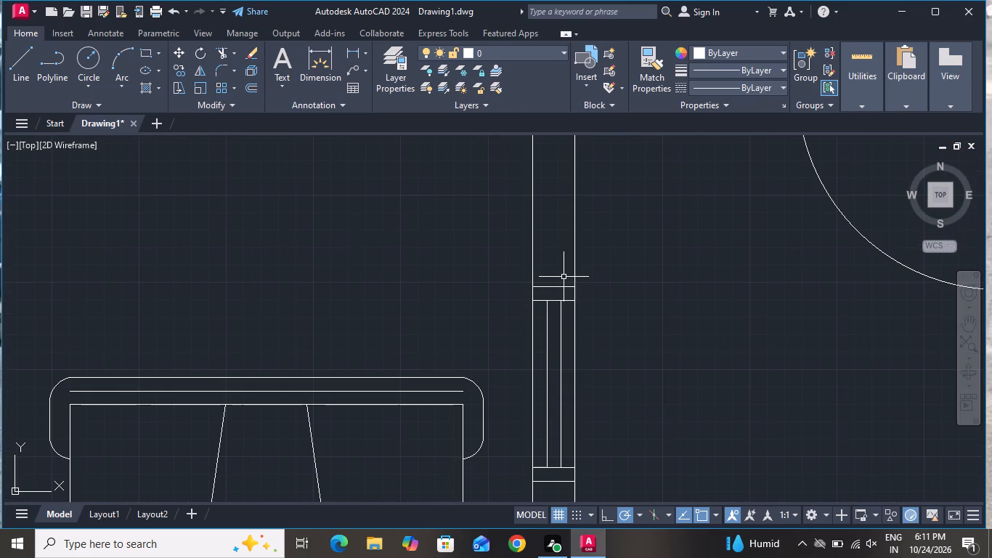
{"action": "left_click", "coordinate": [568, 275]}
{"action": "scroll", "coordinate": [549, 394], "scroll_direction": "down", "scroll_amount": 2}
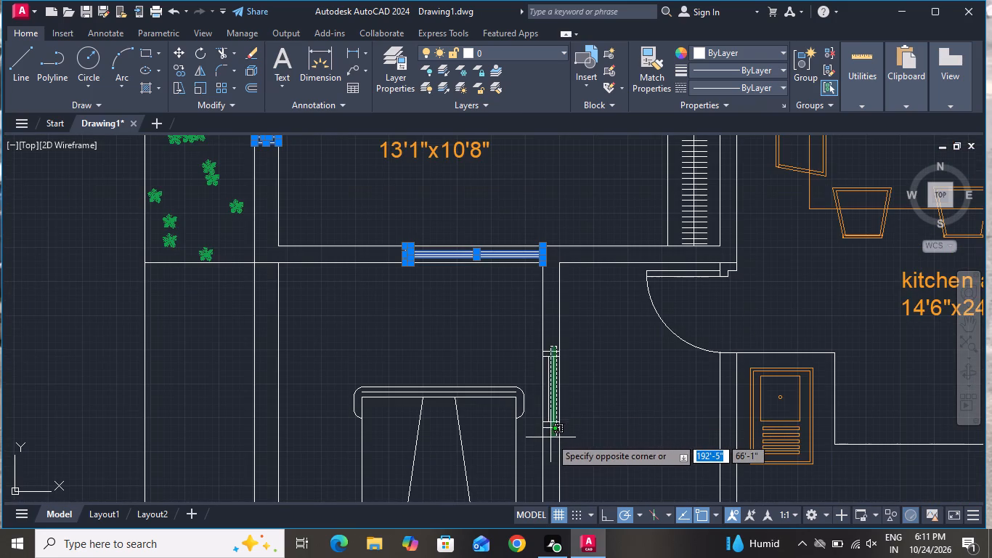
{"action": "scroll", "coordinate": [550, 437], "scroll_direction": "up", "scroll_amount": 2}
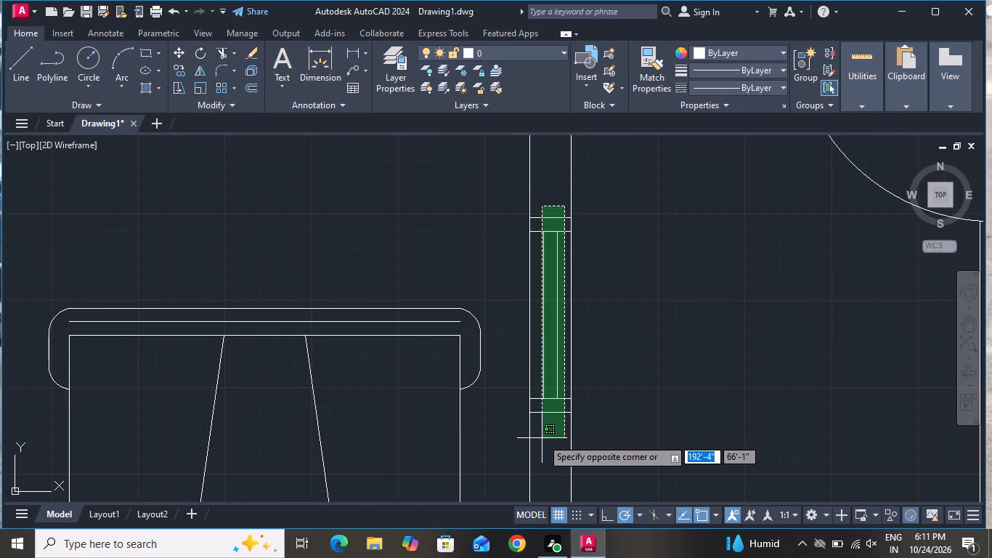
{"action": "left_click", "coordinate": [535, 452]}
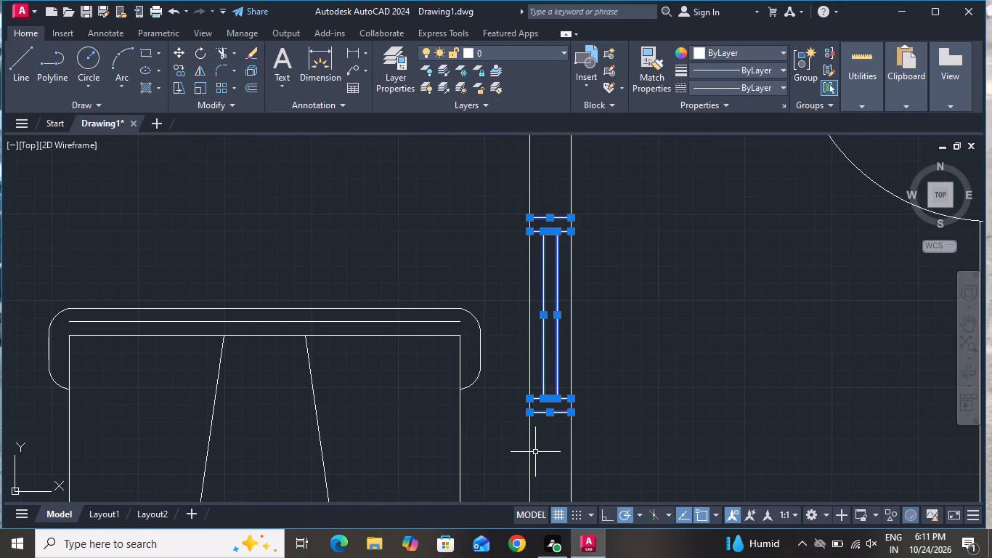
Add the kitchen window facing the sit out and the drawing room window facing the front garden, and colour all selected windows 242,103,34.
{"action": "scroll", "coordinate": [598, 320], "scroll_direction": "down", "scroll_amount": 4}
{"action": "scroll", "coordinate": [780, 376], "scroll_direction": "up", "scroll_amount": 3}
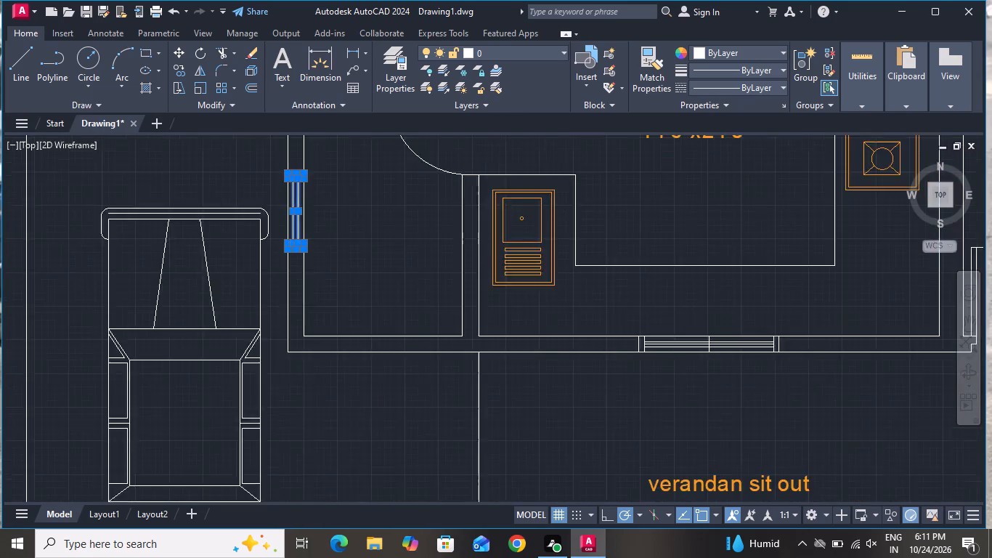
{"action": "scroll", "coordinate": [780, 374], "scroll_direction": "up", "scroll_amount": 1}
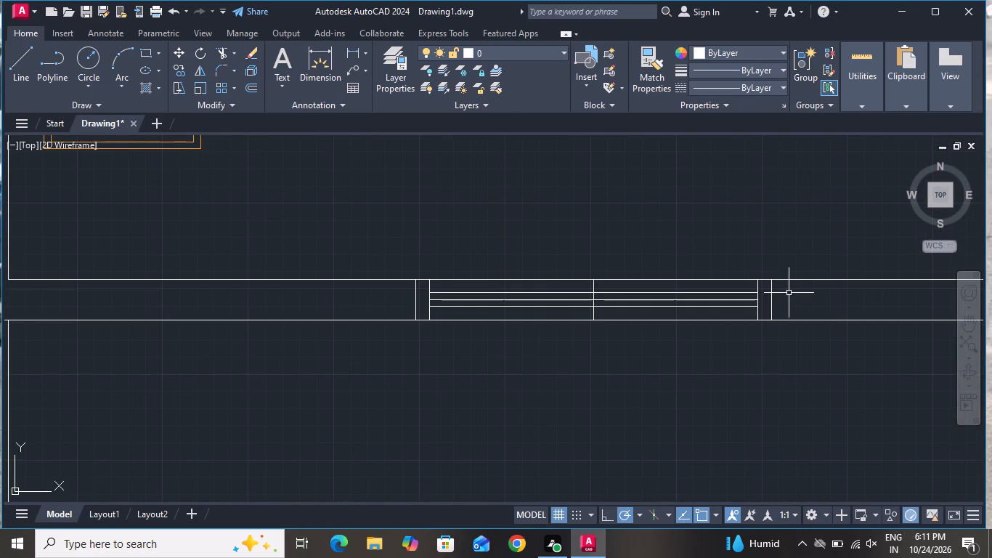
{"action": "left_click", "coordinate": [789, 292]}
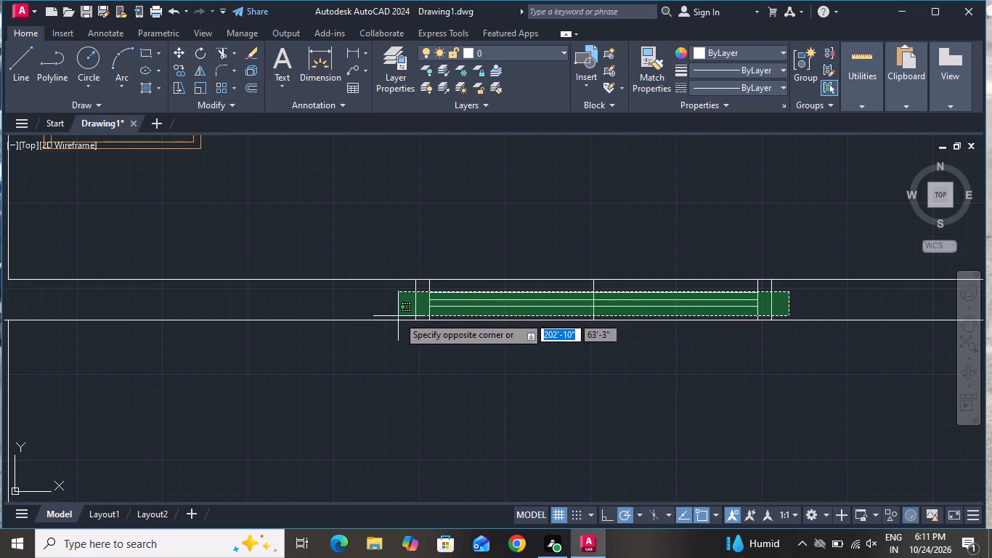
{"action": "left_click", "coordinate": [398, 316]}
{"action": "scroll", "coordinate": [443, 303], "scroll_direction": "down", "scroll_amount": 4}
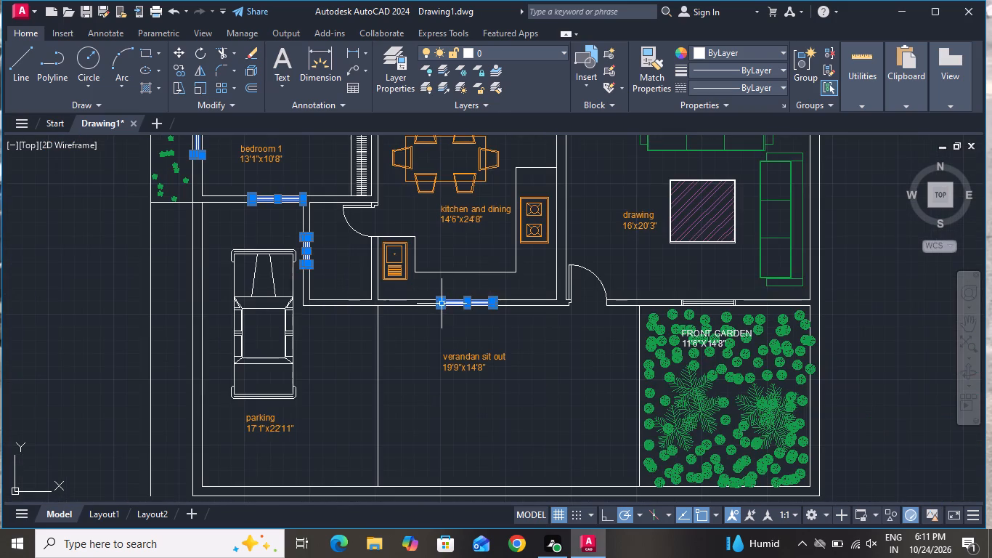
{"action": "scroll", "coordinate": [741, 321], "scroll_direction": "up", "scroll_amount": 1}
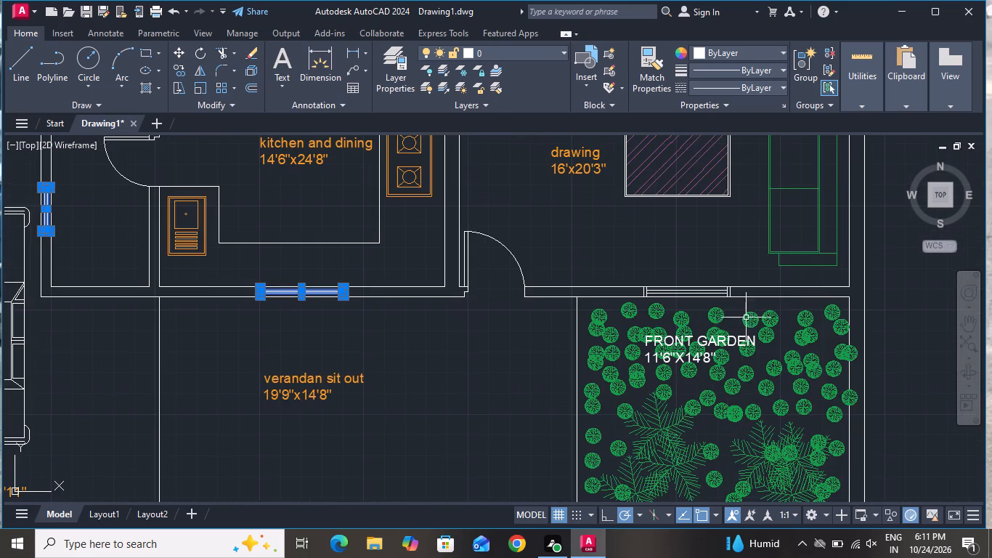
{"action": "scroll", "coordinate": [736, 291], "scroll_direction": "up", "scroll_amount": 3}
{"action": "left_click", "coordinate": [728, 279]}
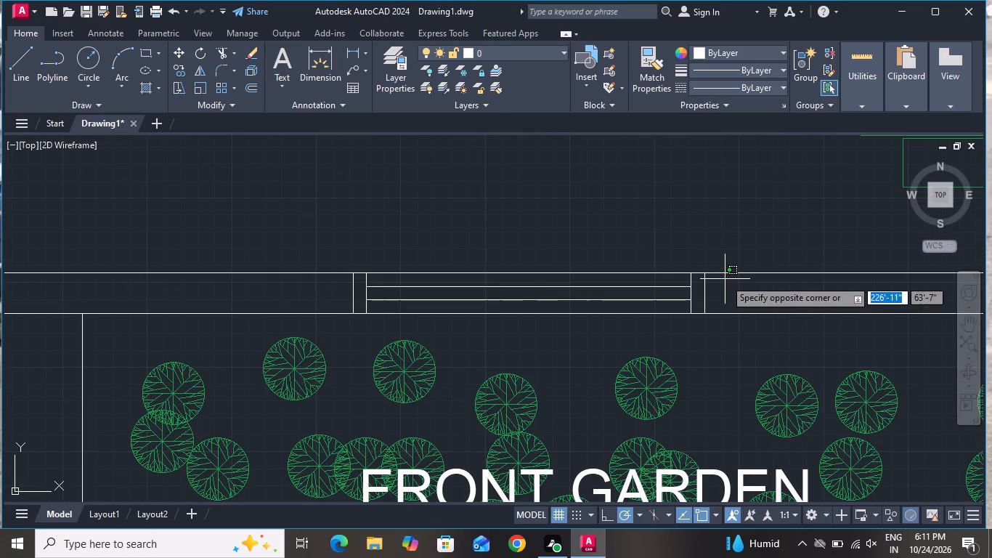
{"action": "left_click", "coordinate": [338, 306]}
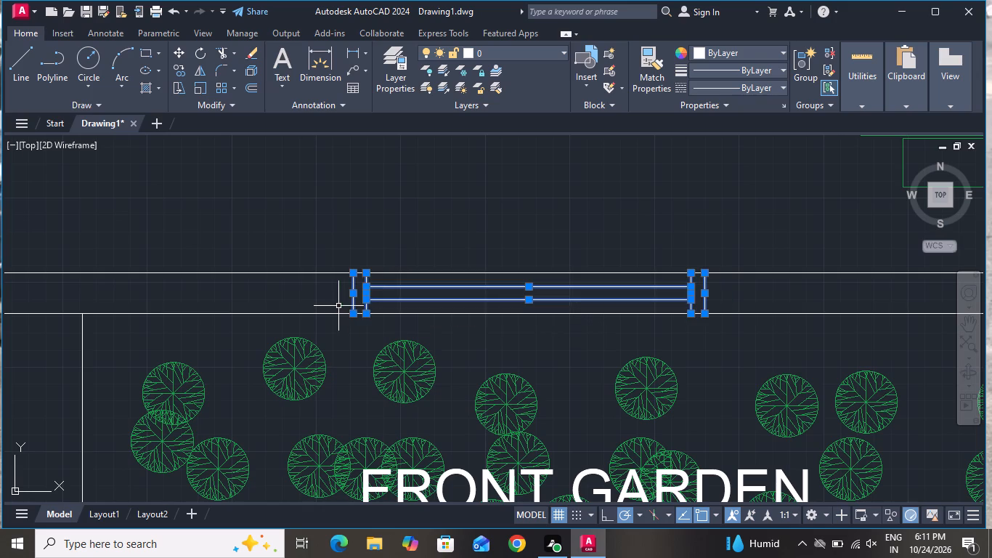
{"action": "scroll", "coordinate": [524, 297], "scroll_direction": "down", "scroll_amount": 6}
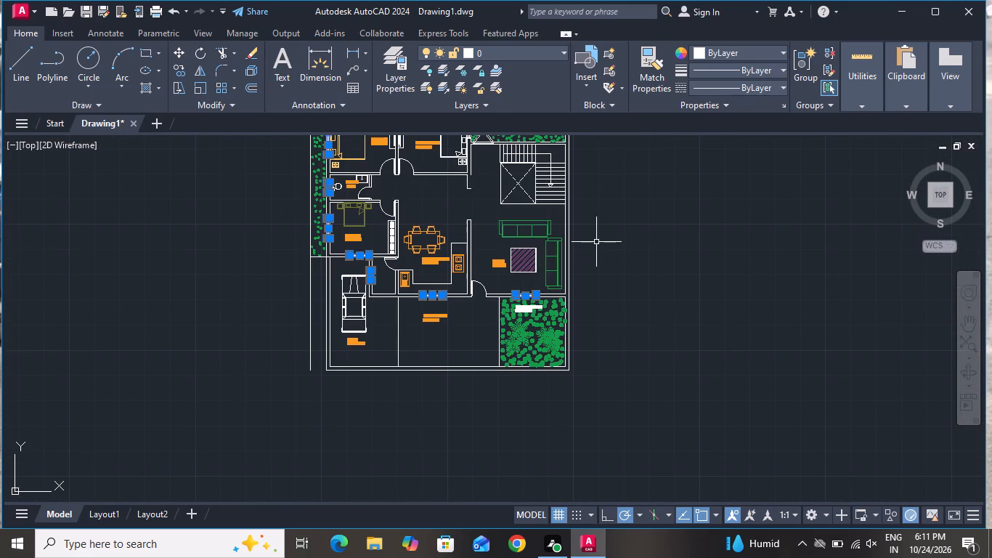
{"action": "scroll", "coordinate": [596, 240], "scroll_direction": "down", "scroll_amount": 2}
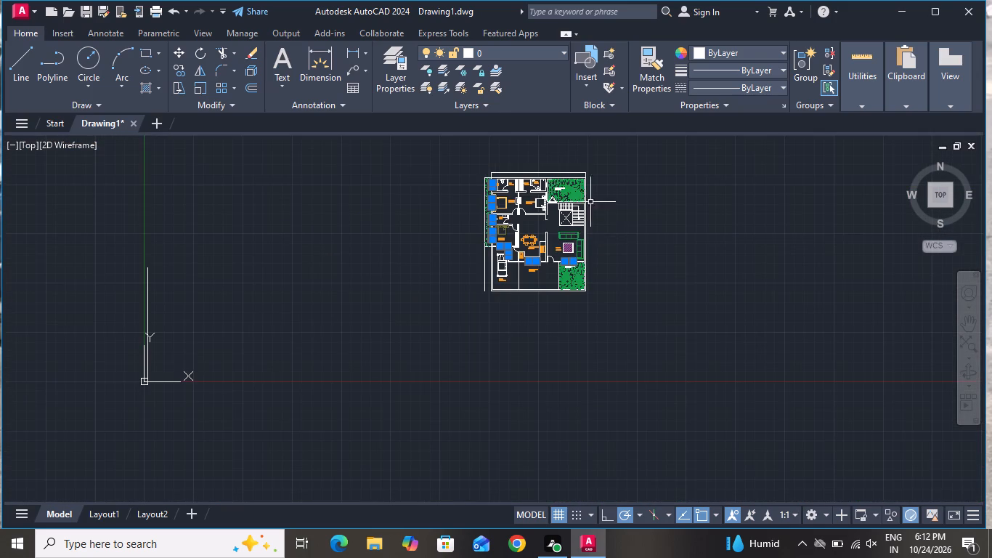
{"action": "scroll", "coordinate": [573, 177], "scroll_direction": "up", "scroll_amount": 3}
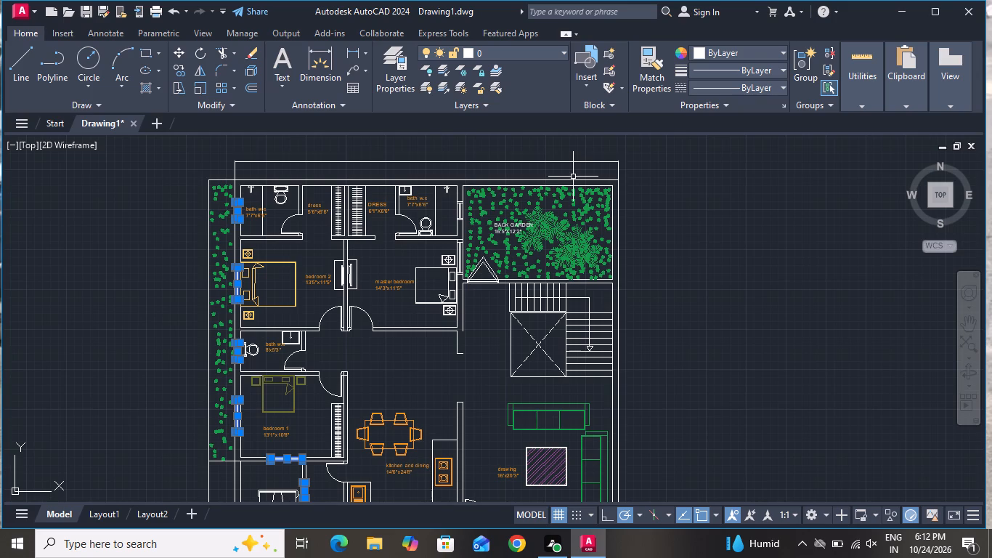
{"action": "scroll", "coordinate": [601, 209], "scroll_direction": "down", "scroll_amount": 1}
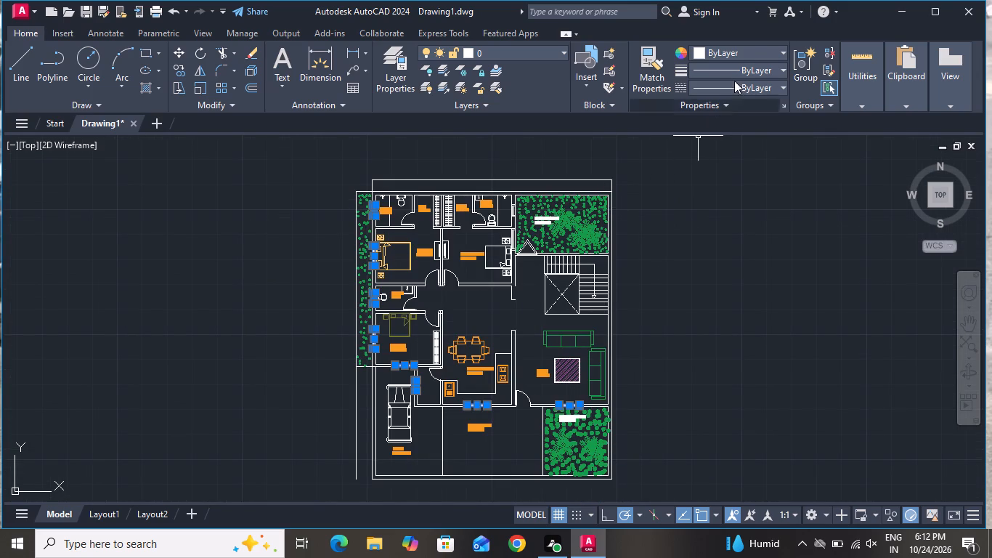
{"action": "left_click", "coordinate": [743, 54]}
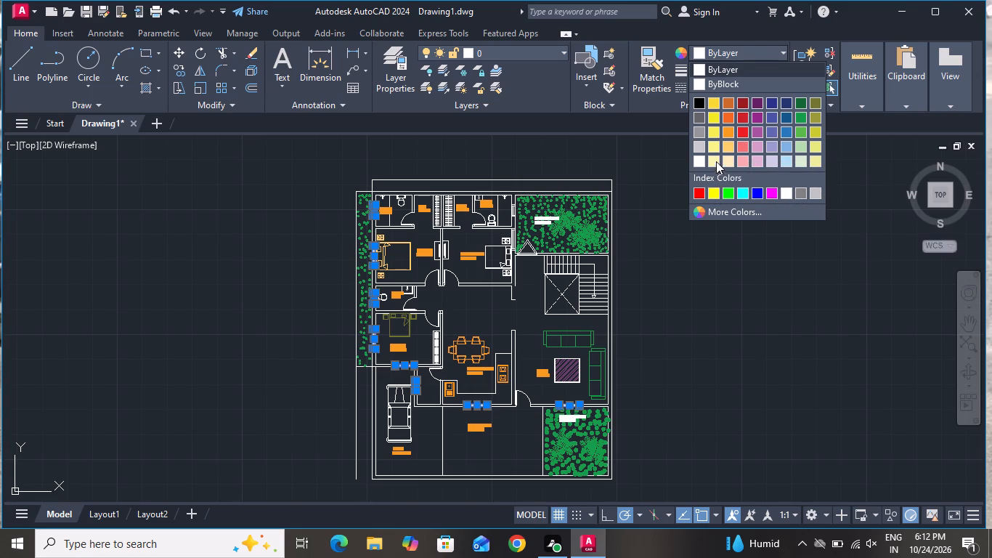
{"action": "left_click", "coordinate": [731, 122]}
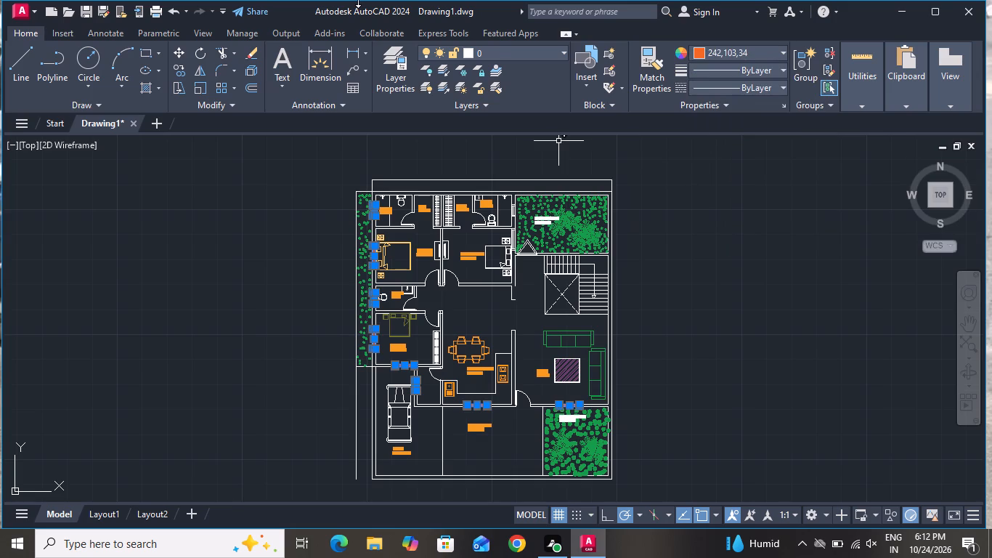
{"action": "key", "text": "Escape"}
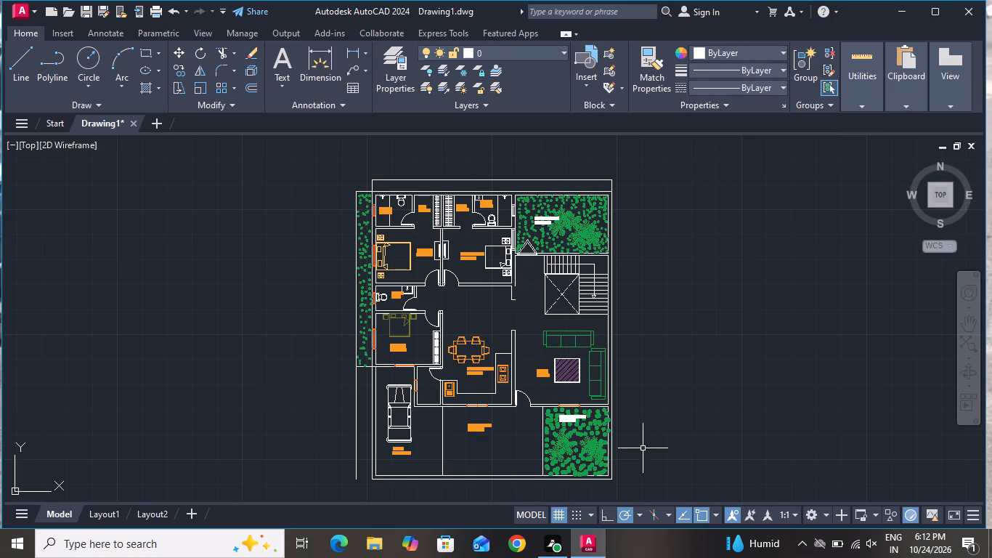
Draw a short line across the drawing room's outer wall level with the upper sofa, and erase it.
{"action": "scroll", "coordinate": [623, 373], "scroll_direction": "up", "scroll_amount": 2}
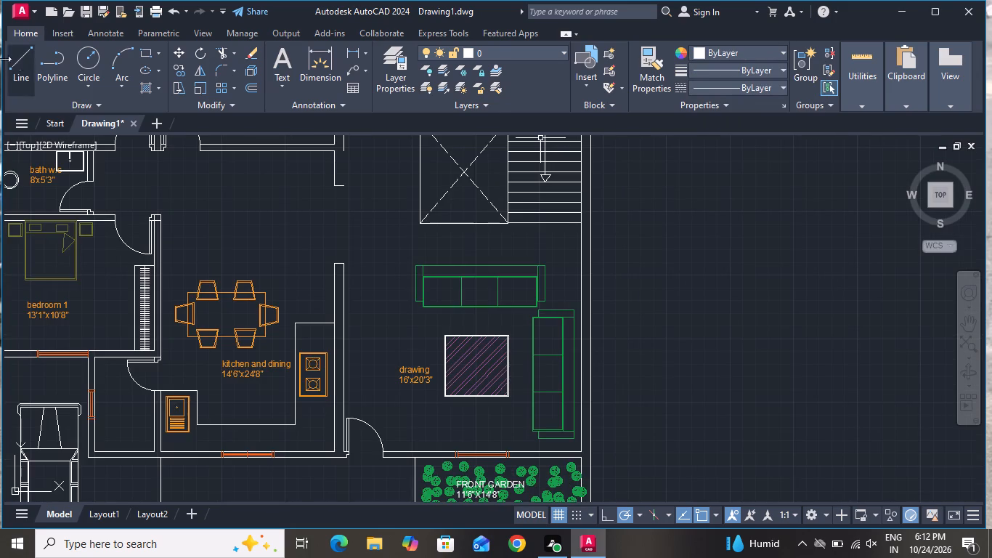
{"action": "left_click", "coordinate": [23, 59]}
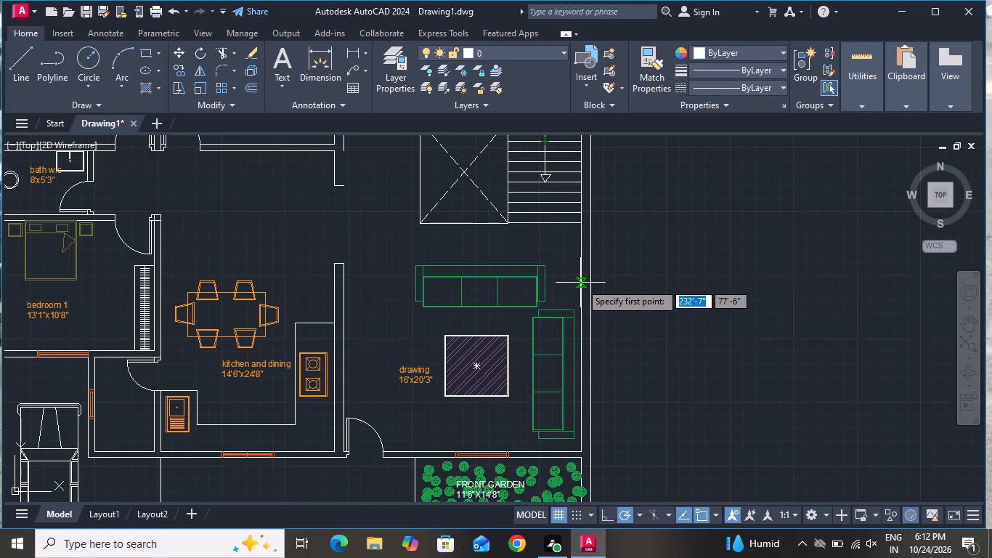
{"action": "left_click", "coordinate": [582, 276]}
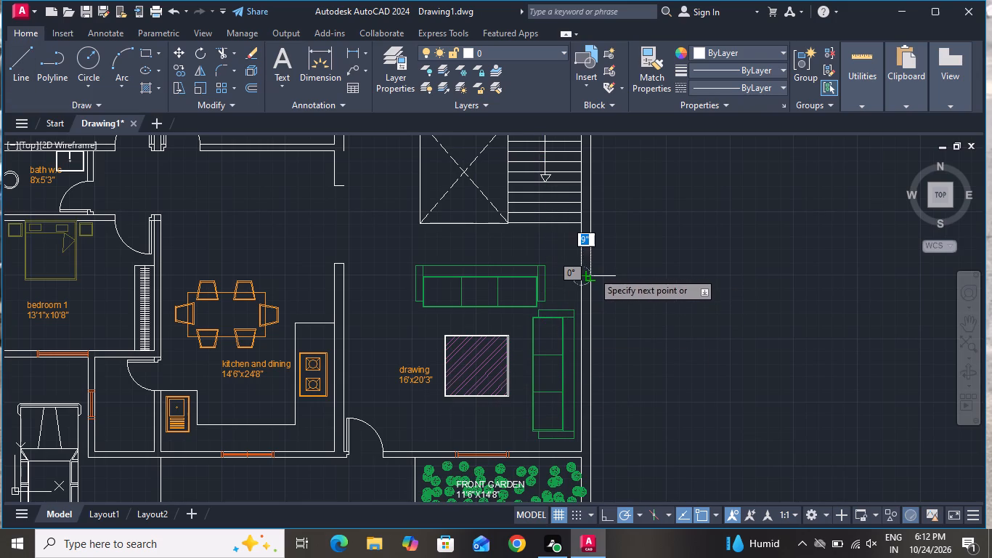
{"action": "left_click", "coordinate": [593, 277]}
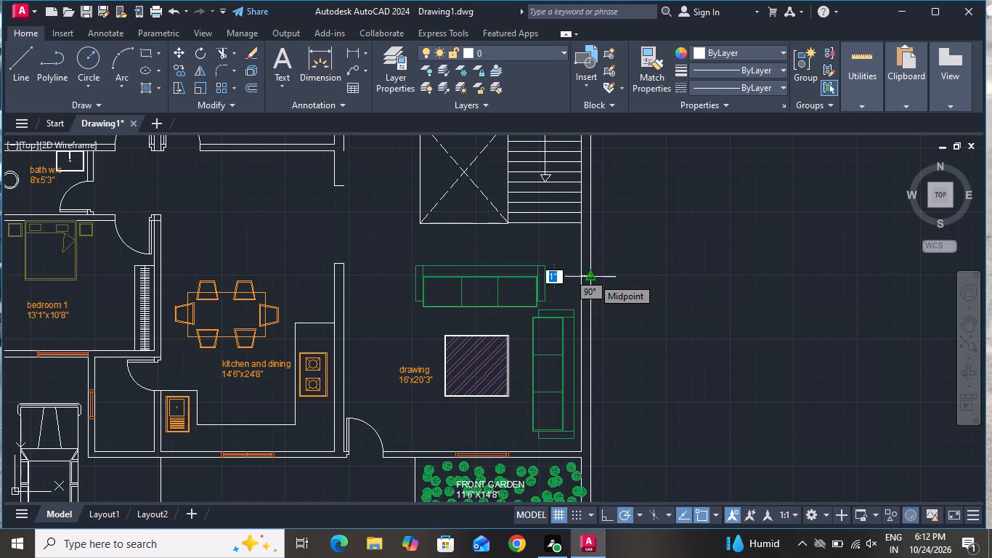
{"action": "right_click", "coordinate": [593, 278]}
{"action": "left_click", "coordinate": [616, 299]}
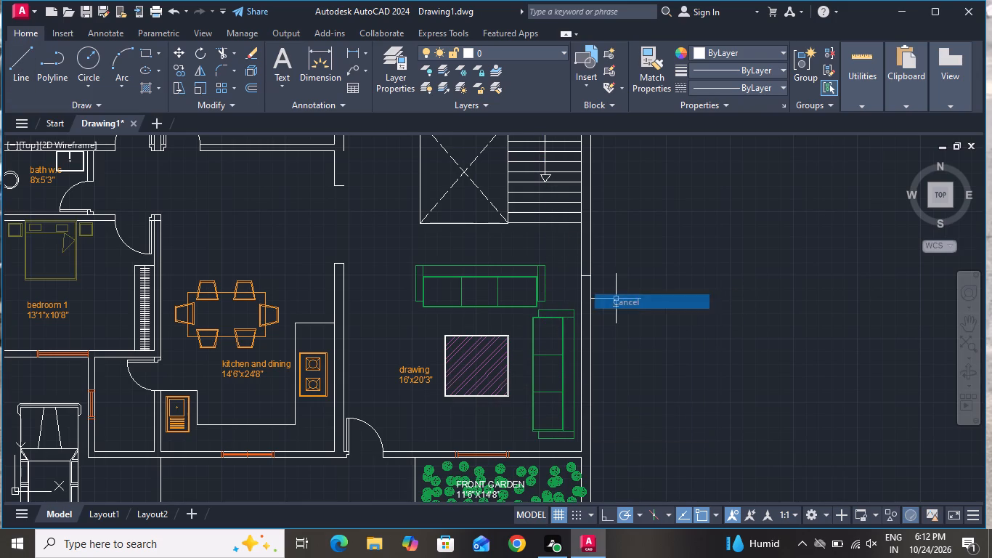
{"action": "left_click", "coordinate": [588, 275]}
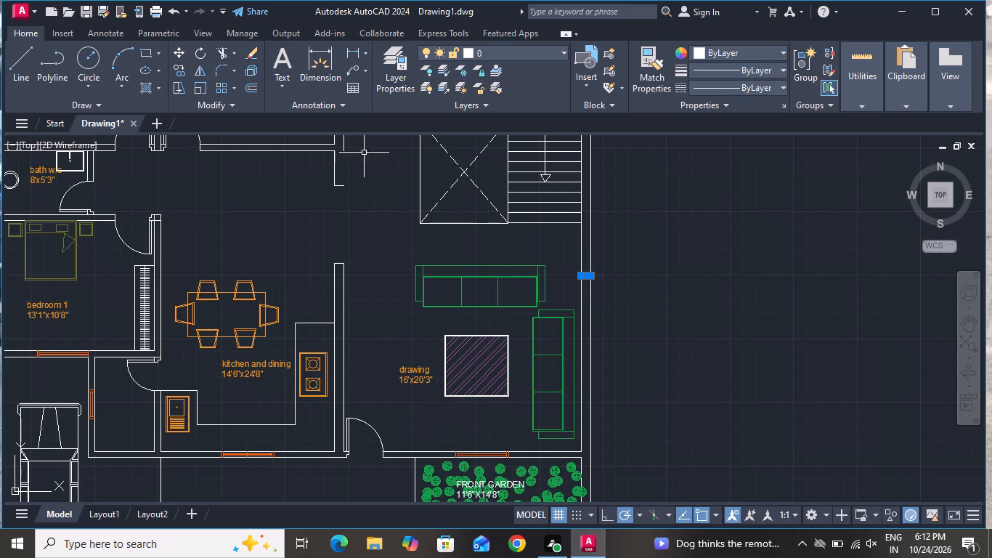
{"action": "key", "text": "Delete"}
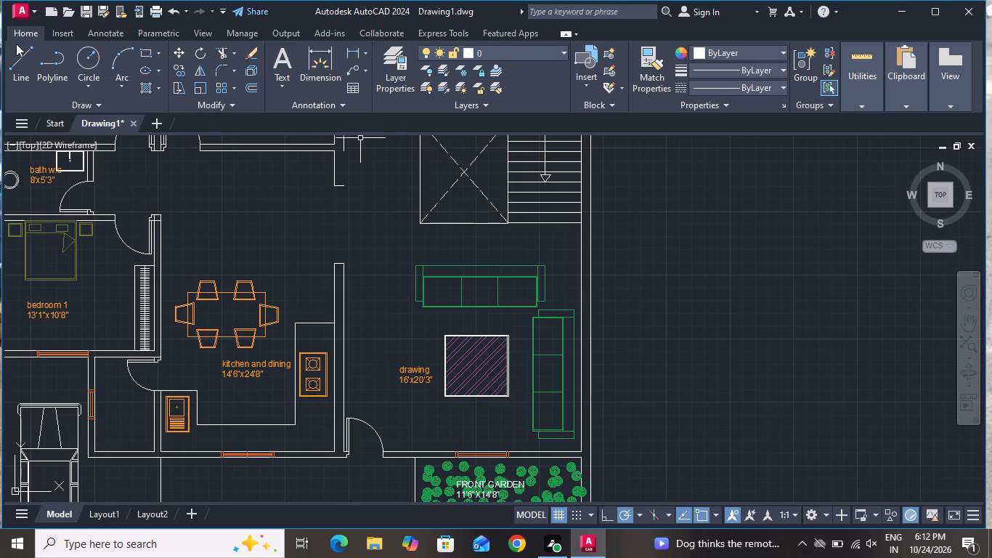
Draw a short line straight across the drawing room's outer wall, level with the corner between the two sofas.
{"action": "left_click", "coordinate": [16, 50]}
{"action": "scroll", "coordinate": [482, 136], "scroll_direction": "down", "scroll_amount": 1}
{"action": "scroll", "coordinate": [545, 231], "scroll_direction": "up", "scroll_amount": 1}
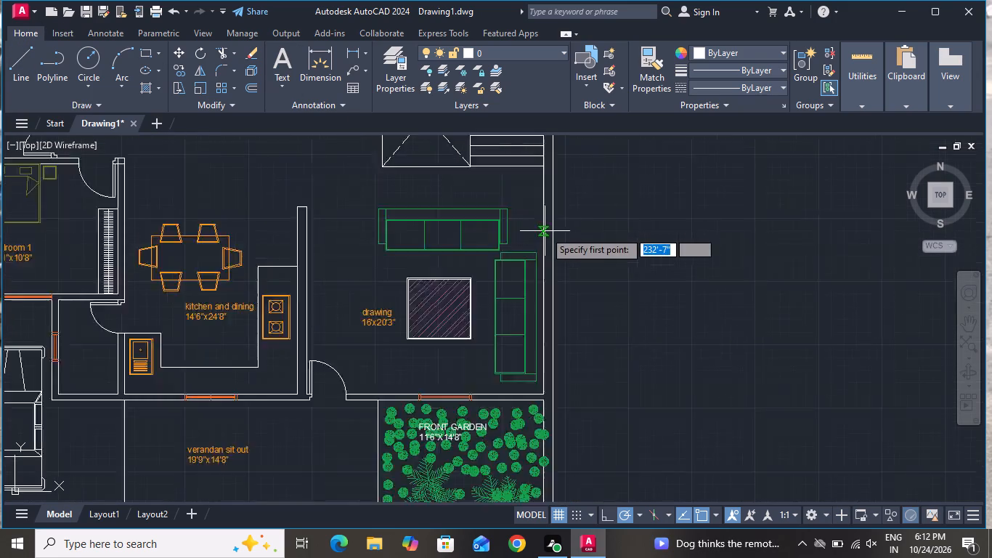
{"action": "scroll", "coordinate": [545, 231], "scroll_direction": "up", "scroll_amount": 1}
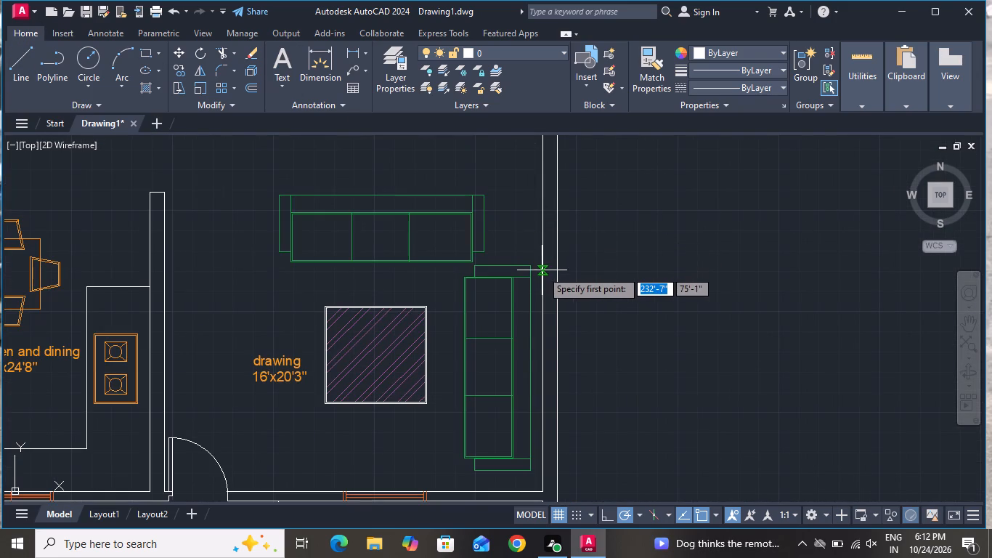
{"action": "left_click", "coordinate": [542, 270]}
{"action": "left_click", "coordinate": [553, 272]}
{"action": "right_click", "coordinate": [556, 272]}
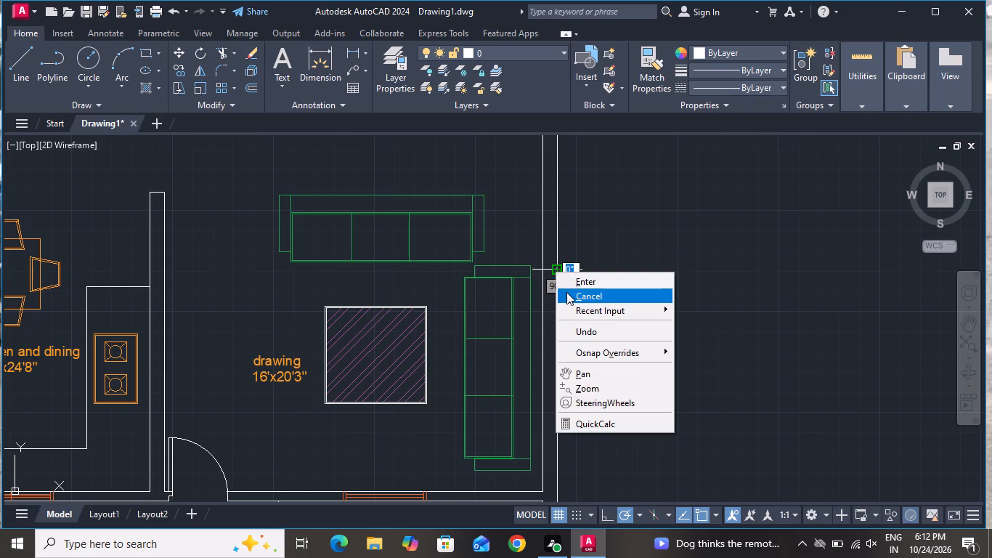
{"action": "left_click", "coordinate": [566, 292]}
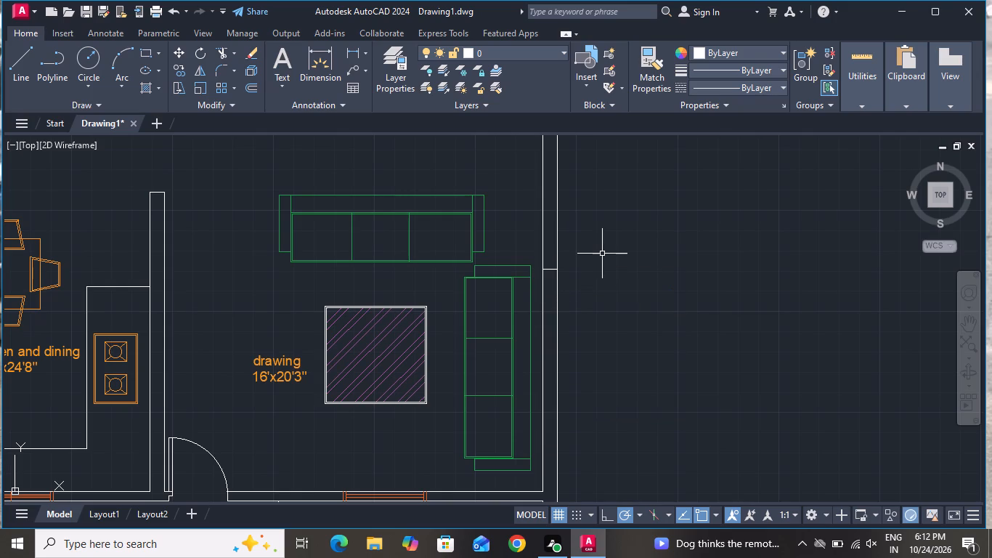
Offset the short line across the outer wall by 2' to both sides to mark the window opening.
{"action": "type", "text": "O 2'"}
{"action": "key", "text": "Return"}
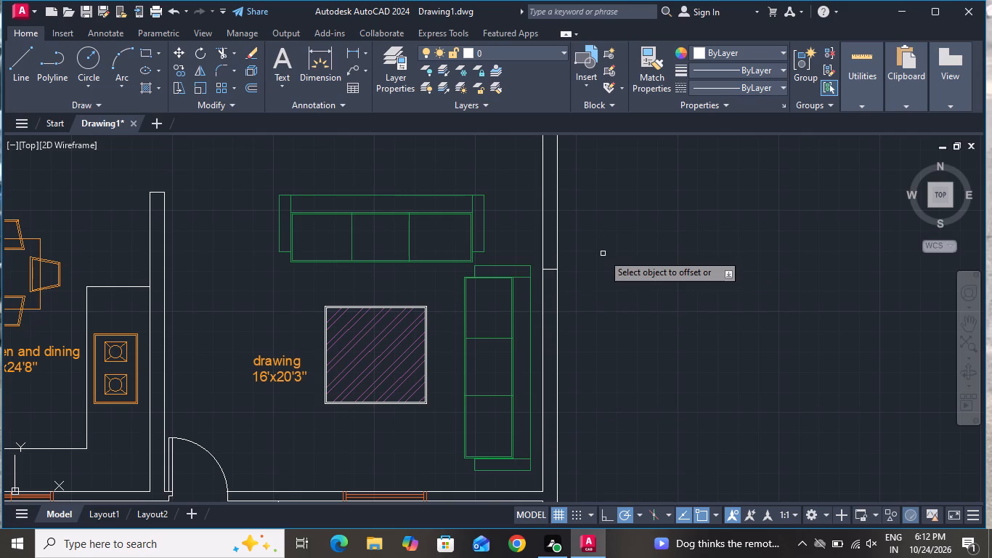
{"action": "left_click", "coordinate": [551, 270]}
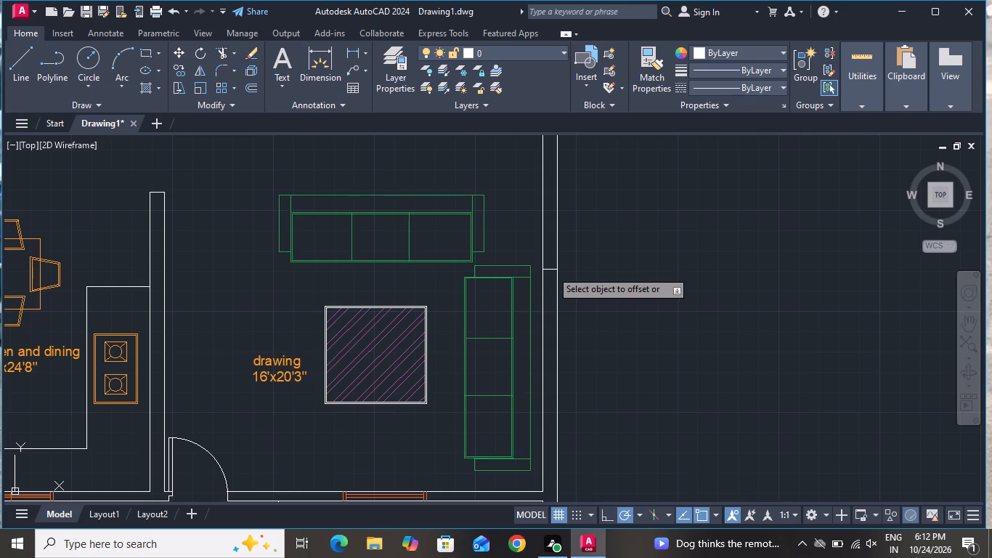
{"action": "left_click", "coordinate": [544, 163]}
{"action": "left_click", "coordinate": [551, 268]}
{"action": "left_click", "coordinate": [555, 311]}
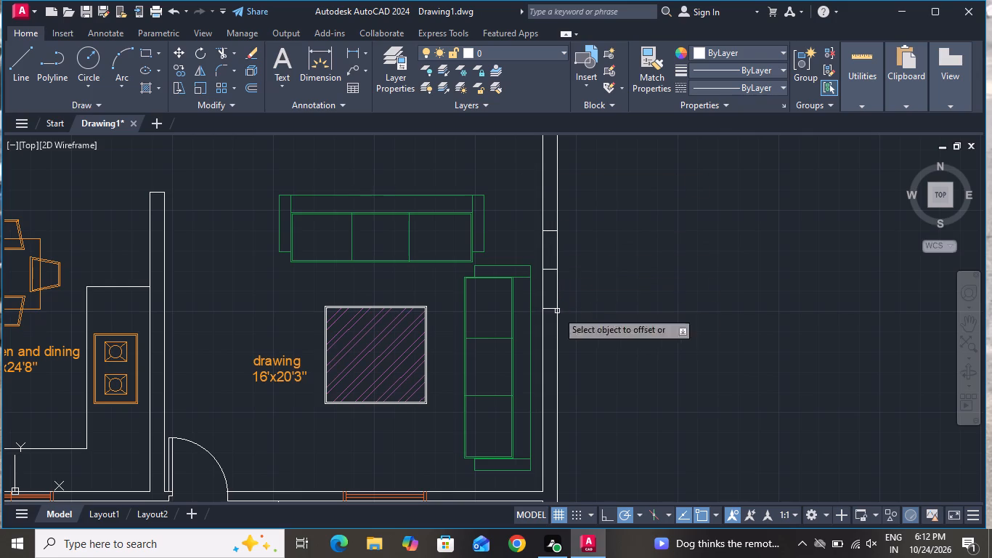
{"action": "right_click", "coordinate": [589, 240]}
{"action": "left_click", "coordinate": [611, 261]}
Offset each end line of the window opening outward by 2" to form the window's end frames.
{"action": "key", "text": "o"}
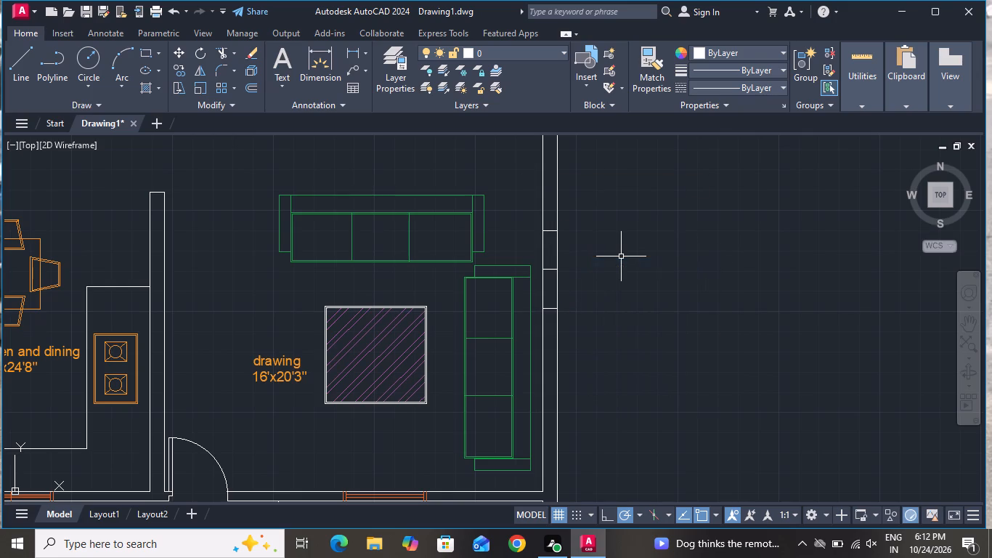
{"action": "key", "text": "space"}
{"action": "key", "text": "2"}
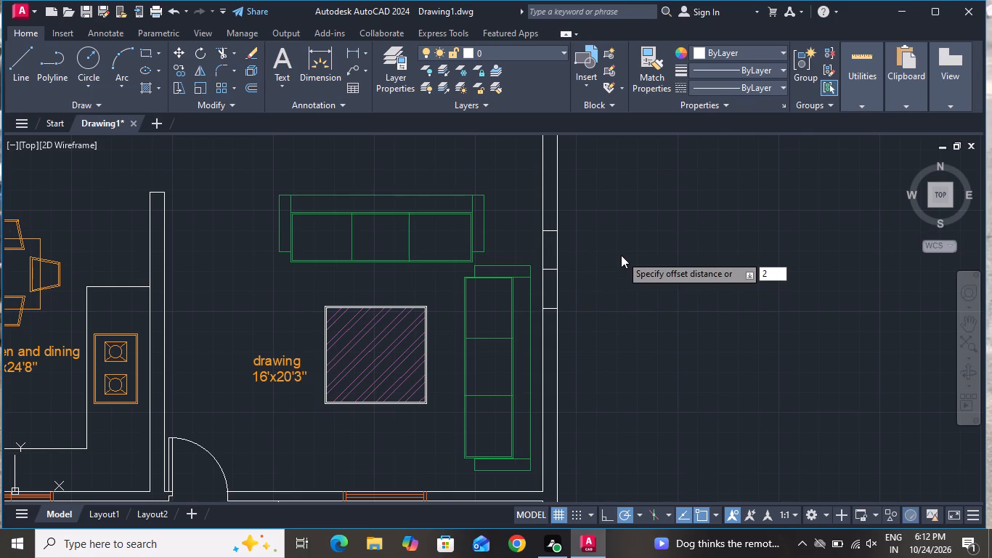
{"action": "key", "text": "shift+quotedbl"}
{"action": "key", "text": "Return"}
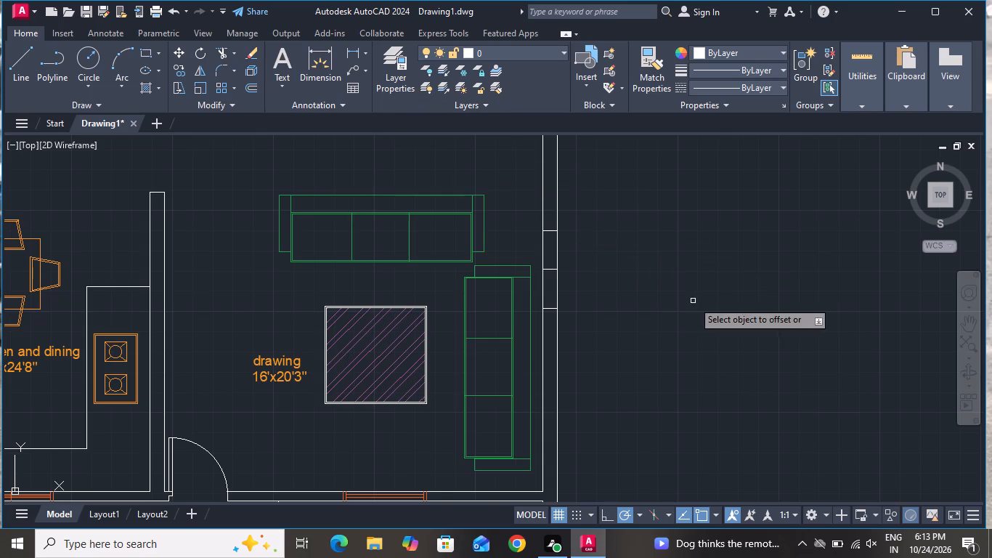
{"action": "left_click", "coordinate": [550, 232]}
{"action": "left_click", "coordinate": [558, 214]}
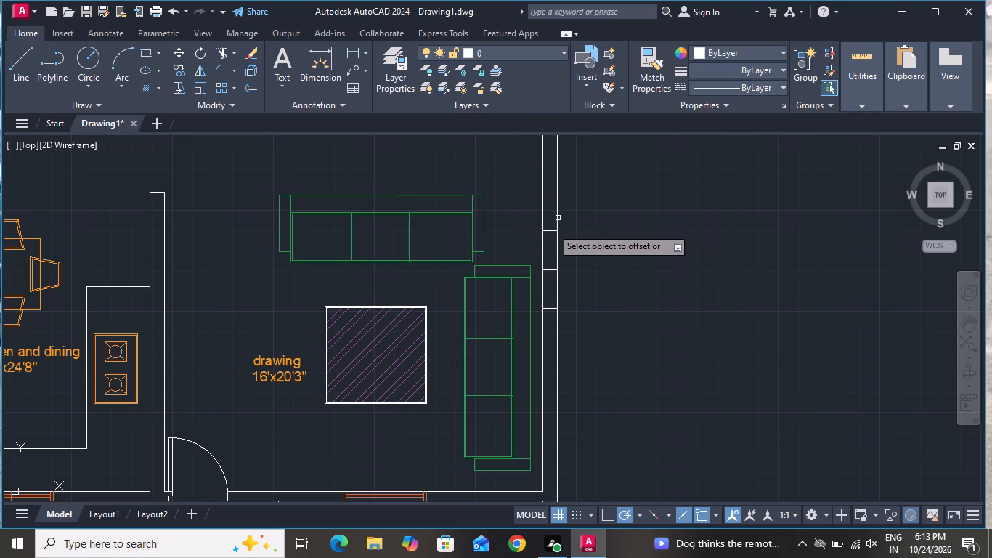
{"action": "left_click", "coordinate": [554, 310]}
{"action": "left_click", "coordinate": [563, 349]}
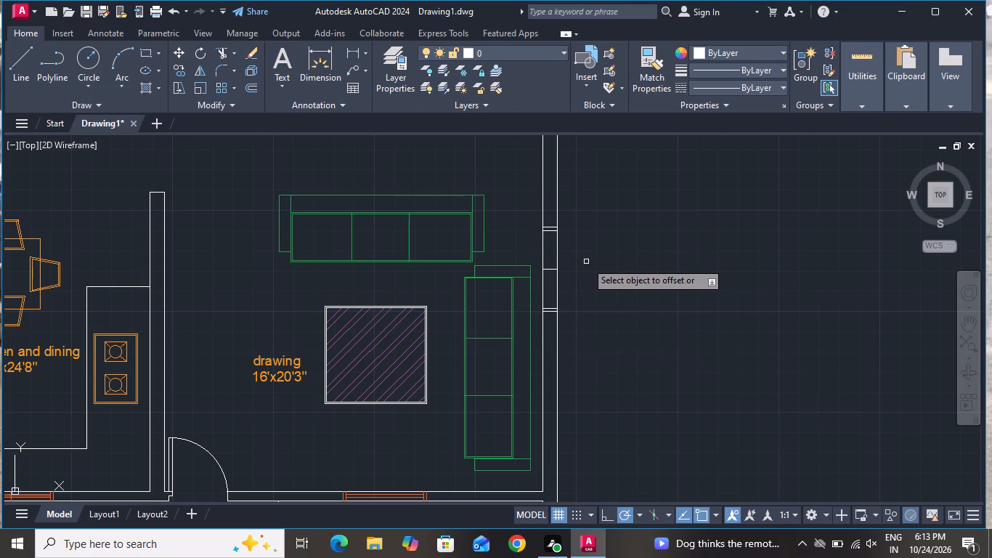
{"action": "right_click", "coordinate": [591, 255]}
{"action": "left_click", "coordinate": [610, 283]}
Draw a line along the wall's centre joining the midpoints of the window's two inner frame lines.
{"action": "left_click", "coordinate": [26, 51]}
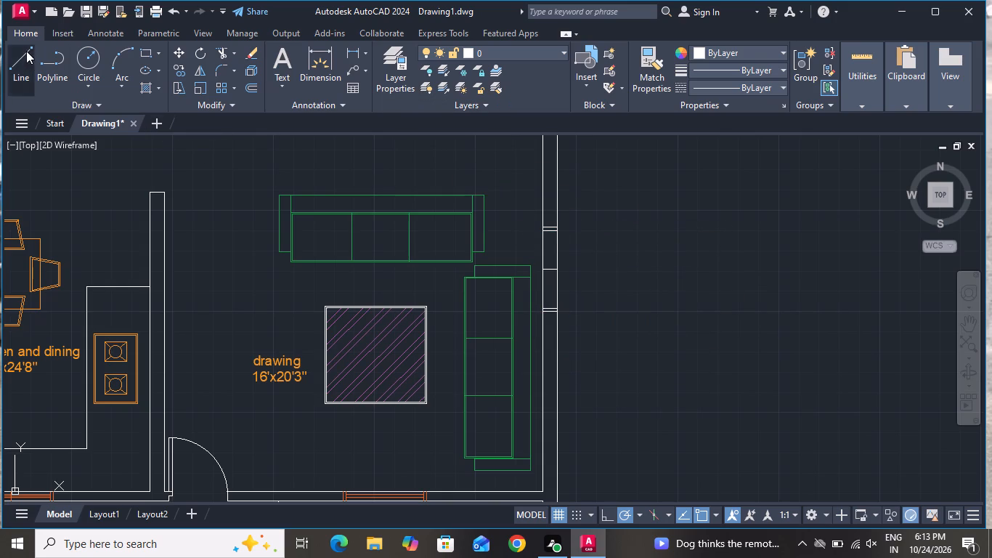
{"action": "scroll", "coordinate": [558, 246], "scroll_direction": "up", "scroll_amount": 3}
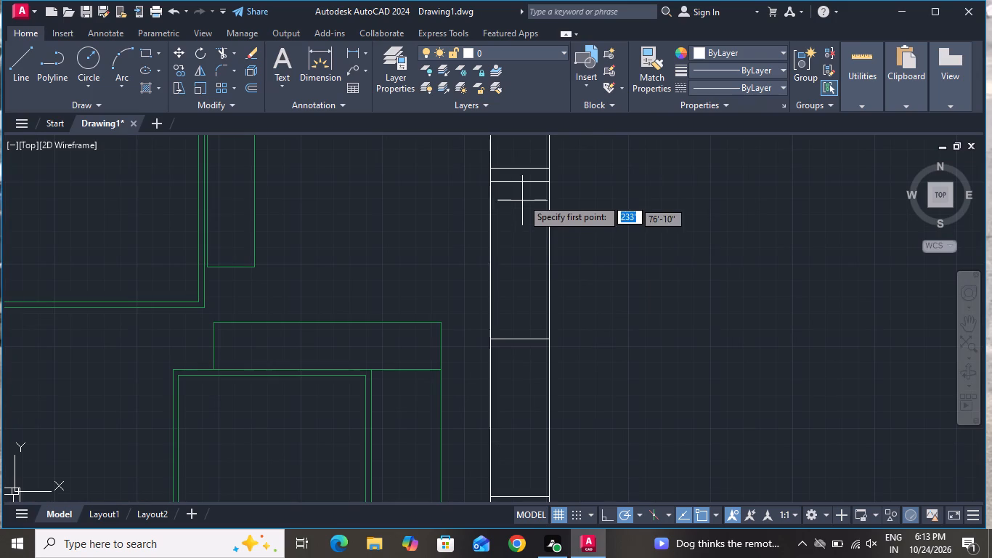
{"action": "left_click", "coordinate": [520, 182]}
{"action": "scroll", "coordinate": [499, 380], "scroll_direction": "down", "scroll_amount": 2}
{"action": "scroll", "coordinate": [503, 453], "scroll_direction": "up", "scroll_amount": 3}
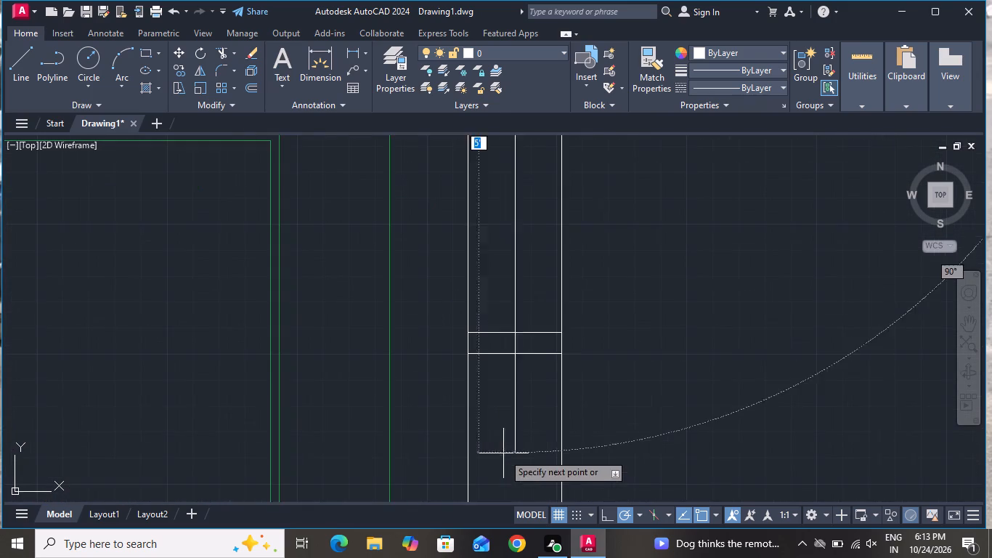
{"action": "scroll", "coordinate": [514, 408], "scroll_direction": "down", "scroll_amount": 2}
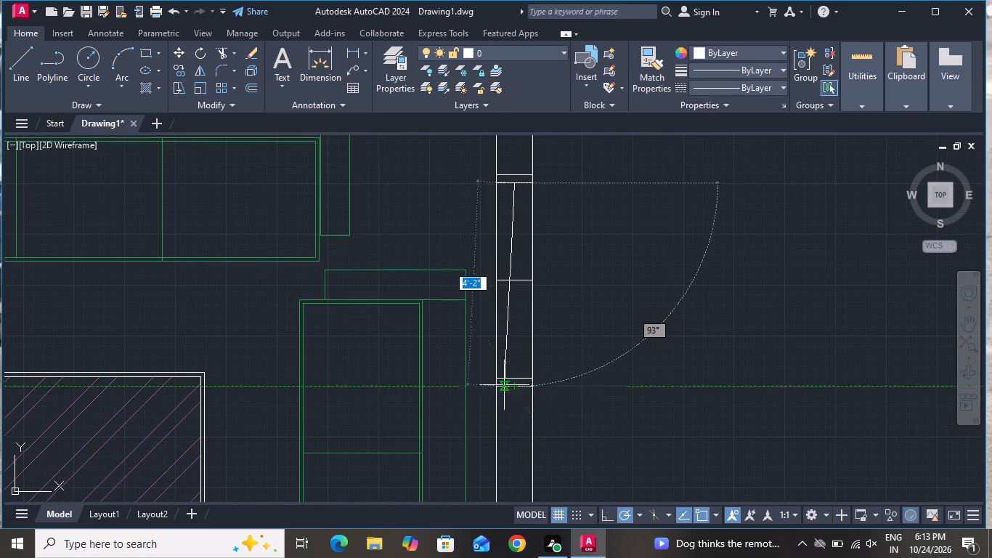
{"action": "left_click", "coordinate": [513, 376]}
{"action": "right_click", "coordinate": [511, 379]}
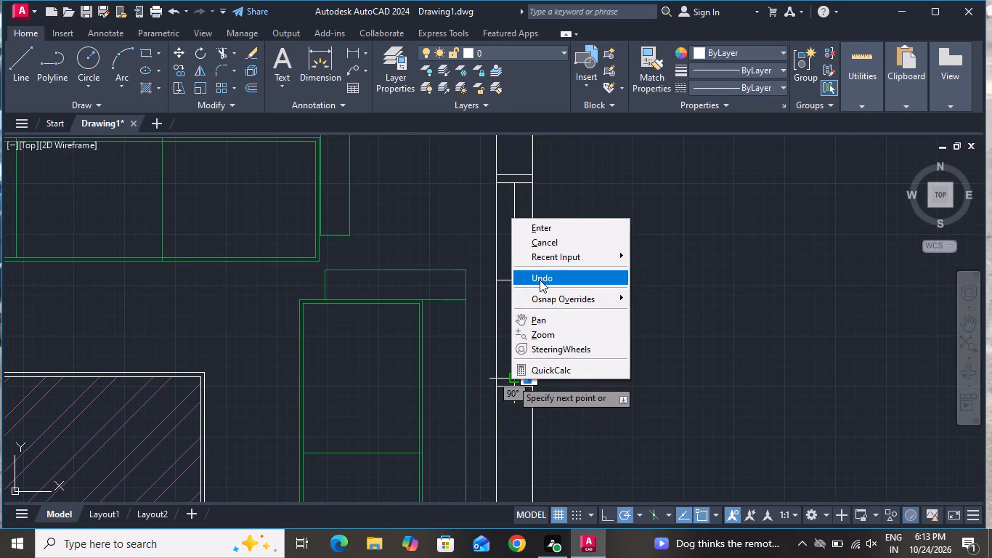
{"action": "left_click", "coordinate": [544, 236]}
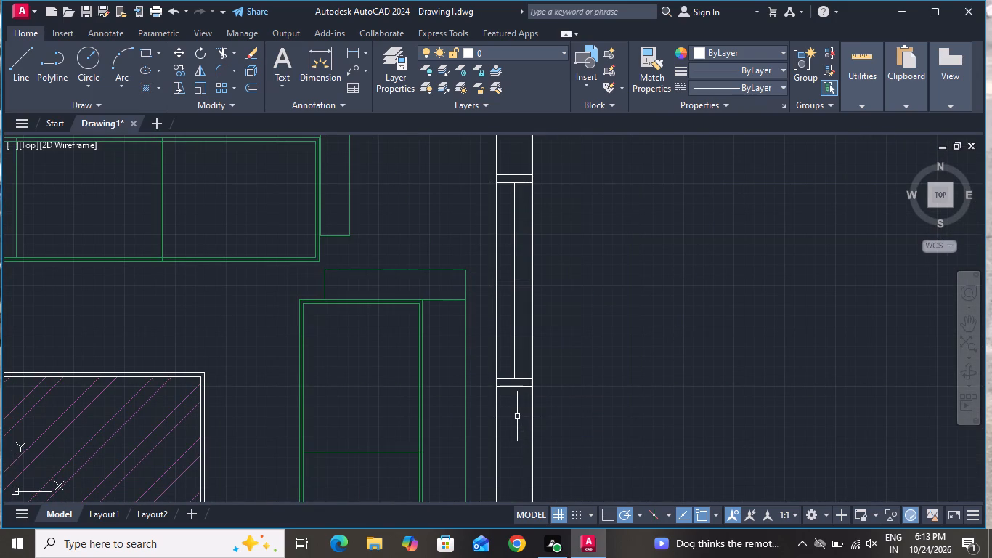
Offset the window's lengthwise centre line by 1" to both sides to form the glass lines.
{"action": "type", "text": "O"}
{"action": "key", "text": "space"}
{"action": "key", "text": "1"}
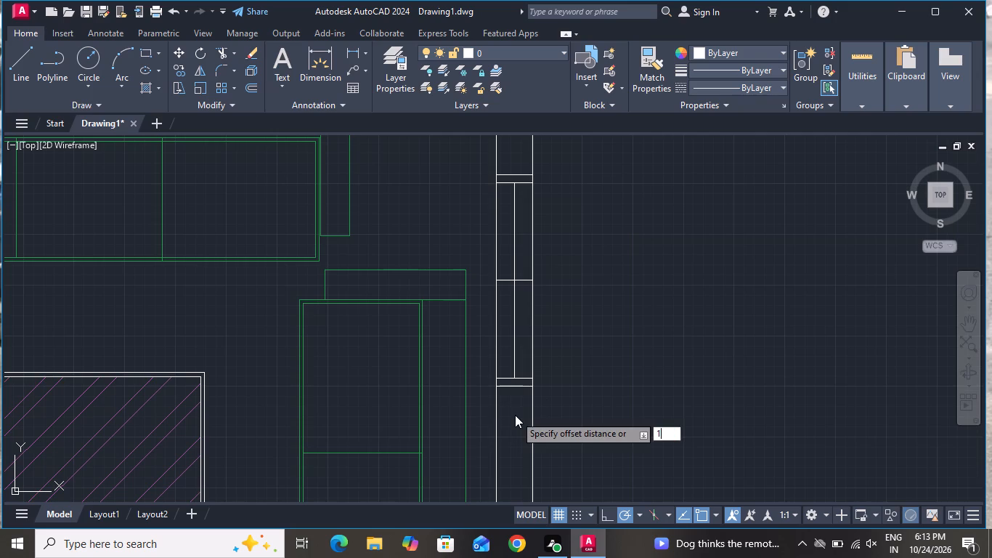
{"action": "key", "text": "shift+quotedbl"}
{"action": "key", "text": "Return"}
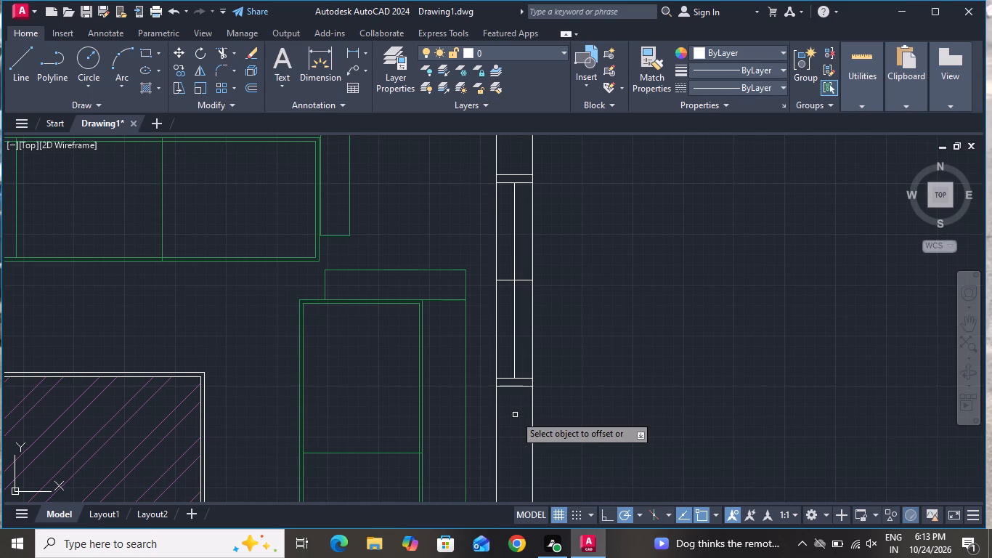
{"action": "scroll", "coordinate": [487, 291], "scroll_direction": "up", "scroll_amount": 1}
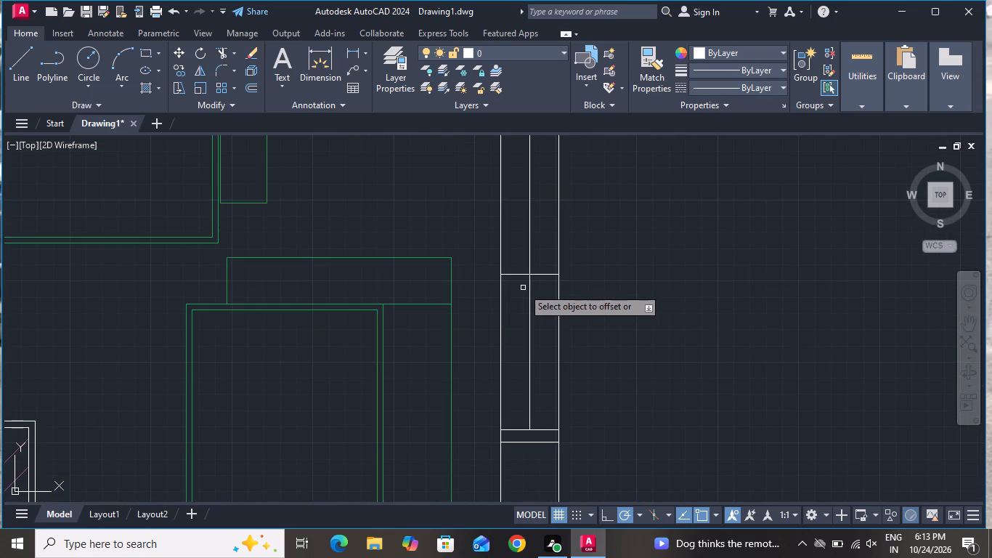
{"action": "left_click", "coordinate": [527, 285]}
{"action": "left_click", "coordinate": [540, 282]}
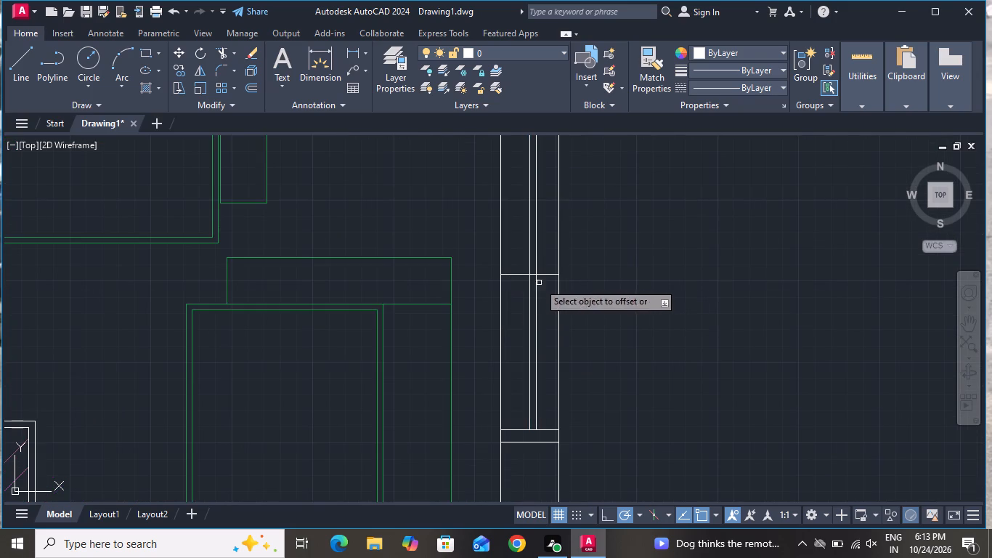
{"action": "left_click", "coordinate": [530, 291]}
{"action": "left_click", "coordinate": [519, 301]}
{"action": "right_click", "coordinate": [593, 312]}
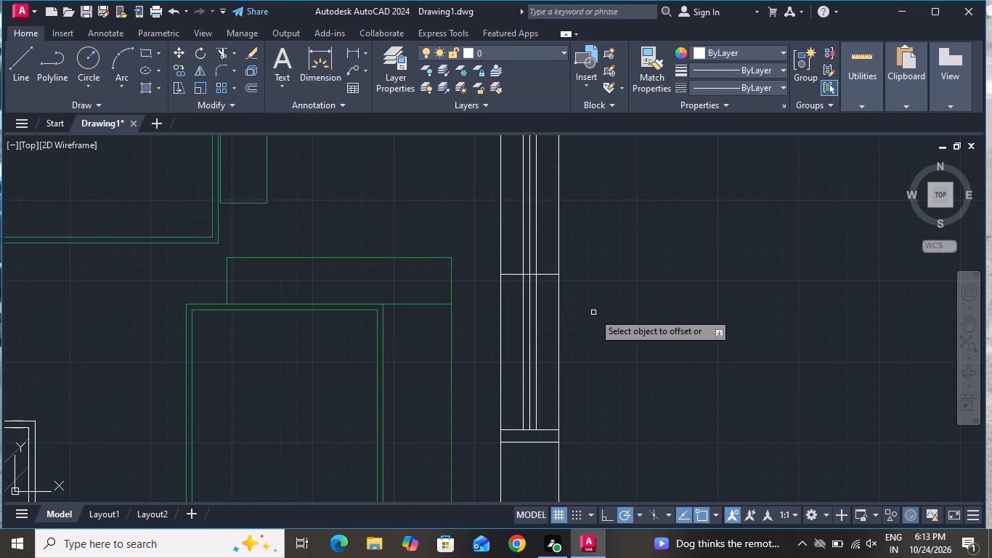
{"action": "left_click", "coordinate": [635, 341]}
Delete the window's lengthwise centre line and the cross line at its middle.
{"action": "scroll", "coordinate": [541, 278], "scroll_direction": "up", "scroll_amount": 2}
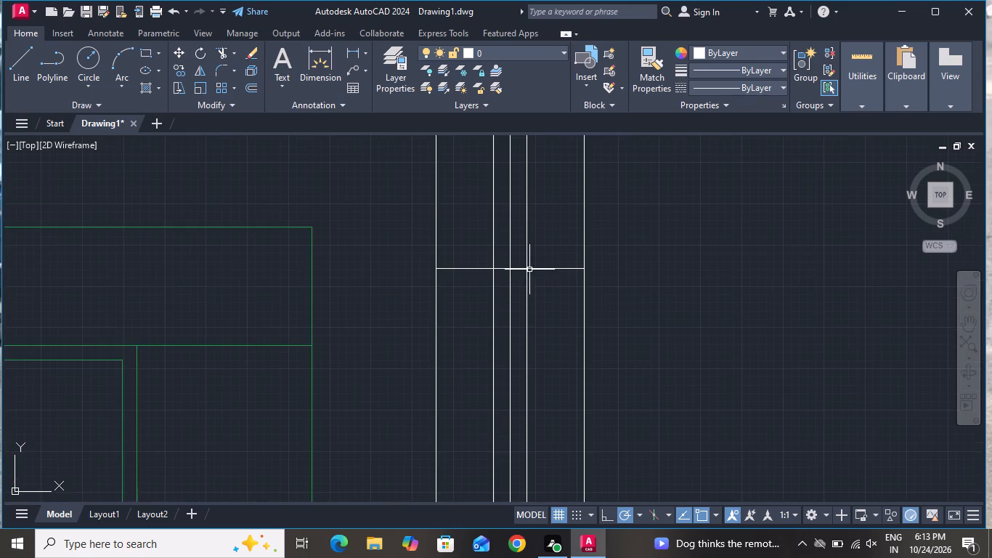
{"action": "scroll", "coordinate": [517, 262], "scroll_direction": "up", "scroll_amount": 3}
{"action": "left_click", "coordinate": [516, 260]}
{"action": "left_click", "coordinate": [458, 333]}
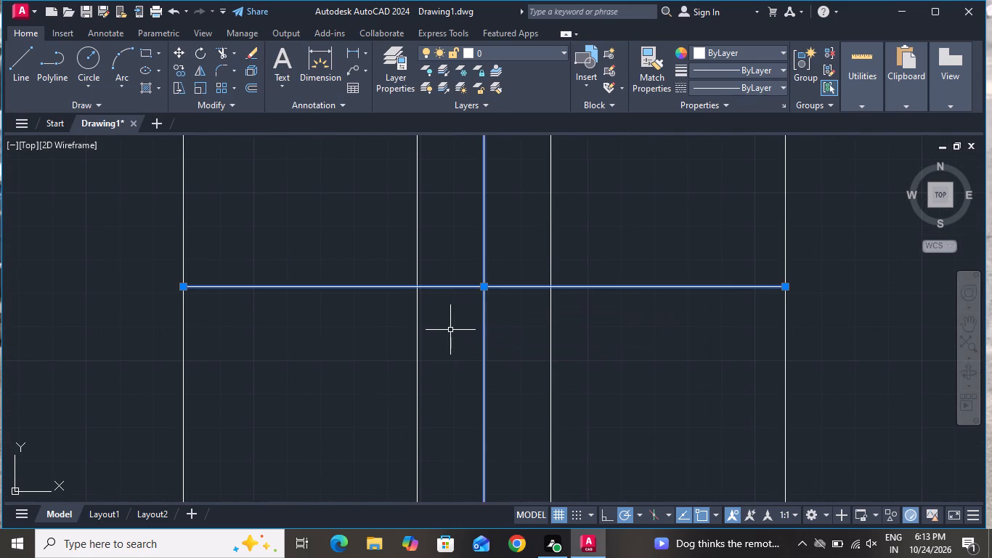
{"action": "key", "text": "Delete"}
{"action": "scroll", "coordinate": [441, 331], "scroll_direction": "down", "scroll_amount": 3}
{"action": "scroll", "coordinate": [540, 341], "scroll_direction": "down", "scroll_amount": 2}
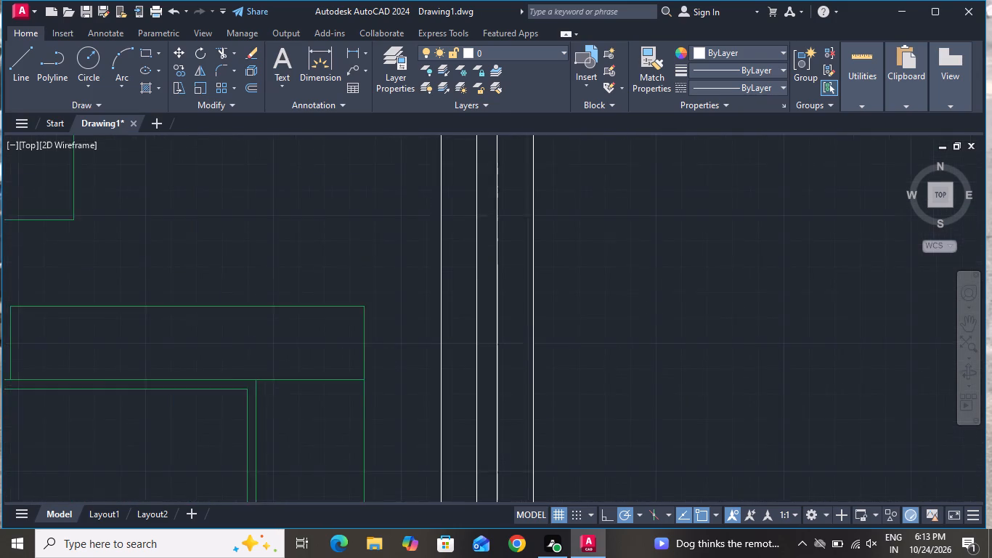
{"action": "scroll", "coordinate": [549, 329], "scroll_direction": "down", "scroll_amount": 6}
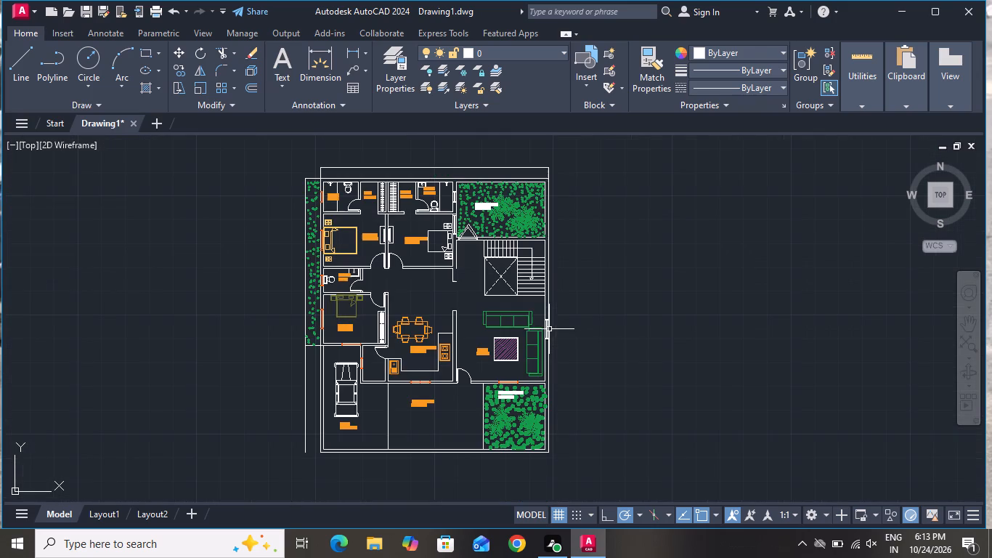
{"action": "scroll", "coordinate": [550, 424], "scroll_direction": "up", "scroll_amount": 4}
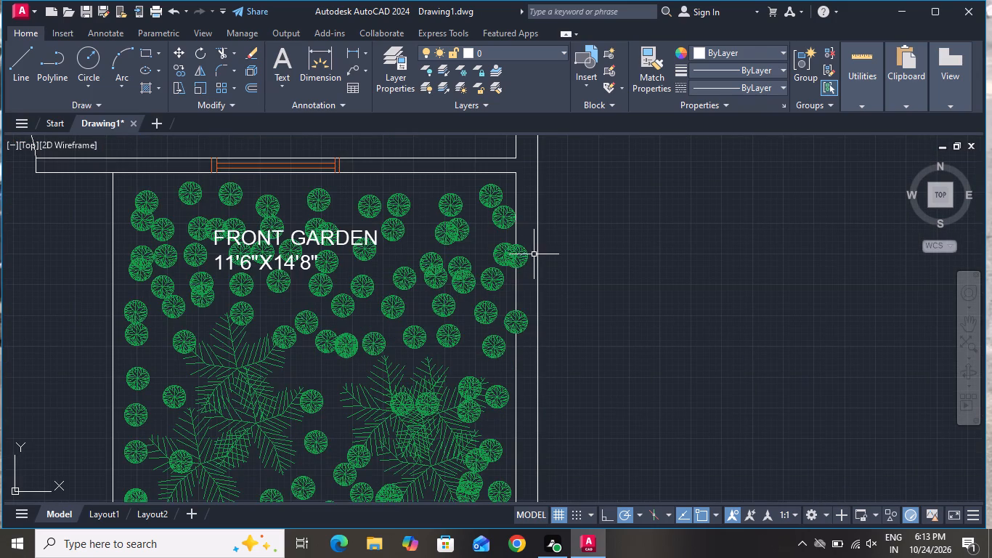
Delete the two shrubs that overlap the front garden's east boundary wall.
{"action": "left_click", "coordinate": [525, 256]}
{"action": "key", "text": "Delete"}
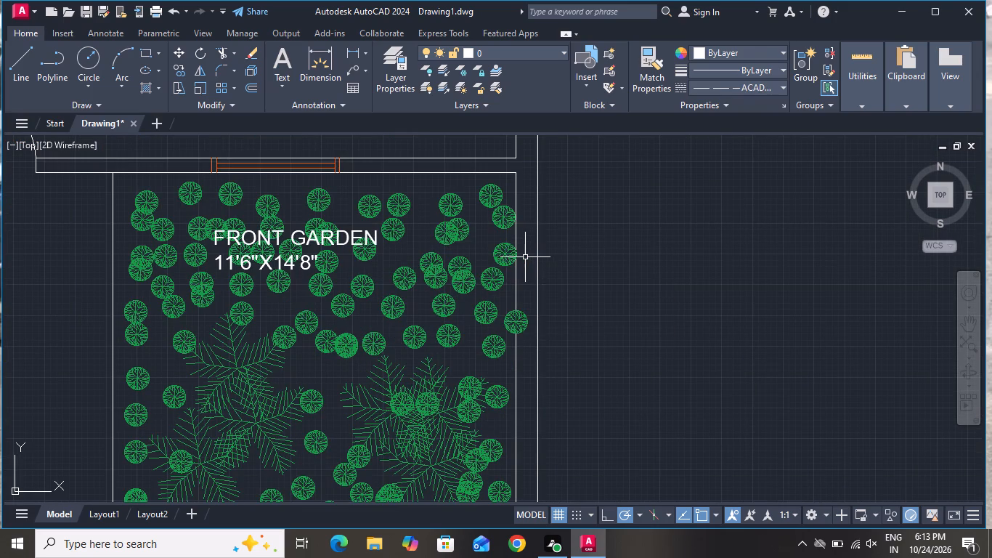
{"action": "left_click", "coordinate": [525, 315]}
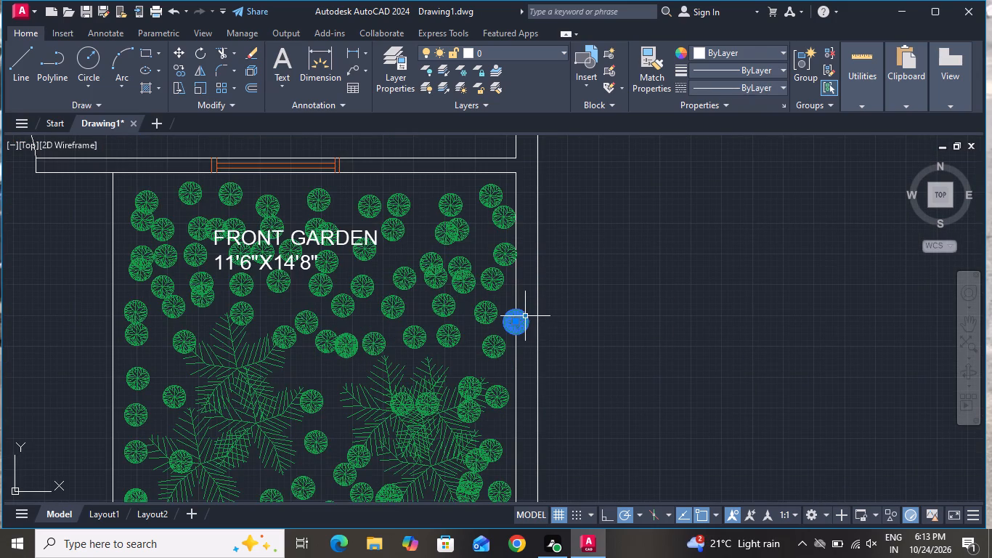
{"action": "key", "text": "Delete"}
Review the whole floor plan, including the back garden and the rooms around it, for items still missing.
{"action": "scroll", "coordinate": [536, 314], "scroll_direction": "down", "scroll_amount": 1}
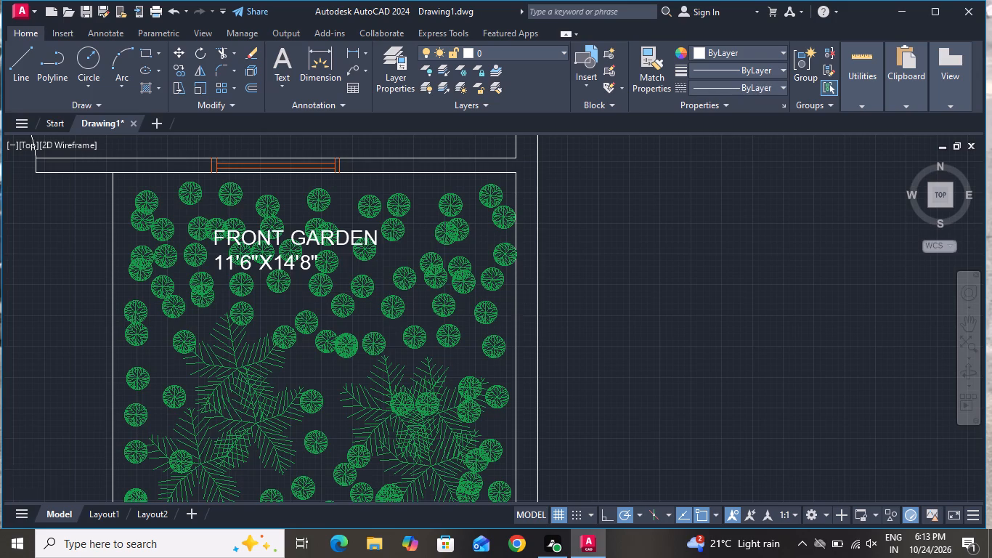
{"action": "scroll", "coordinate": [536, 314], "scroll_direction": "down", "scroll_amount": 2}
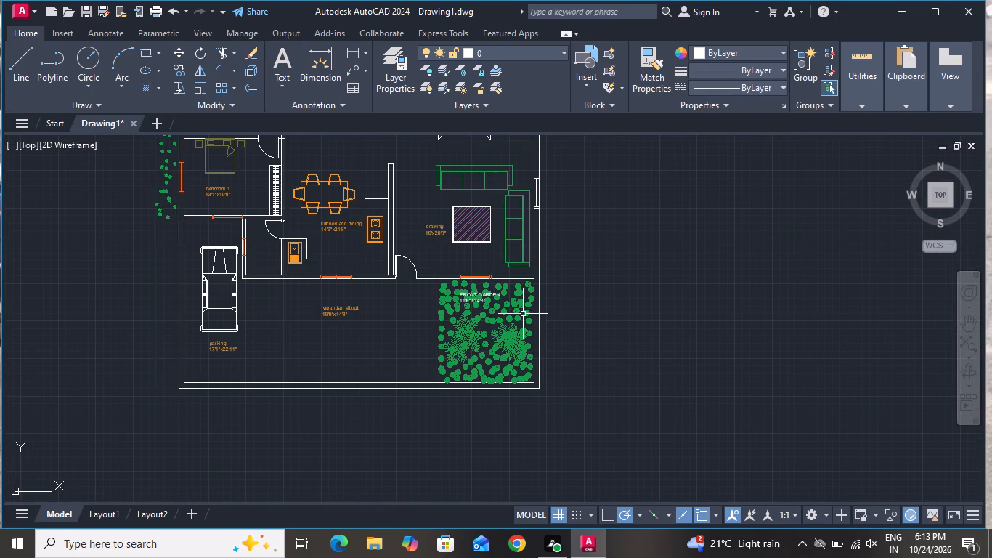
{"action": "scroll", "coordinate": [512, 327], "scroll_direction": "down", "scroll_amount": 2}
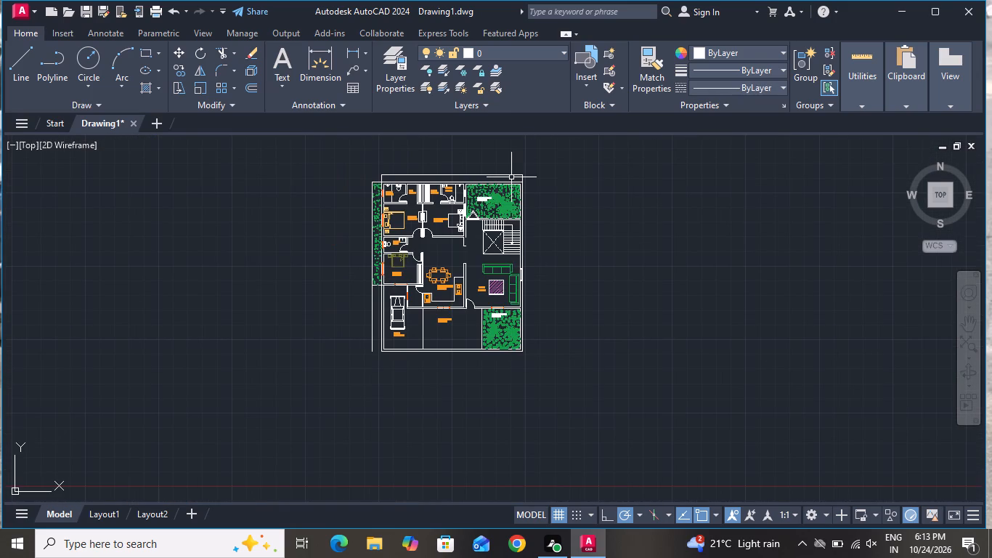
{"action": "scroll", "coordinate": [511, 177], "scroll_direction": "up", "scroll_amount": 2}
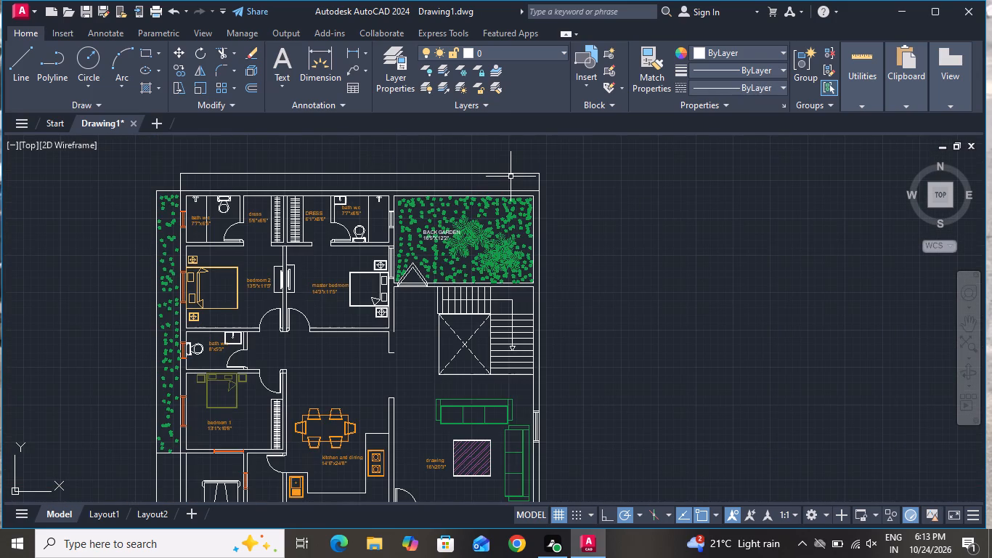
{"action": "scroll", "coordinate": [326, 209], "scroll_direction": "up", "scroll_amount": 3}
{"action": "scroll", "coordinate": [328, 209], "scroll_direction": "down", "scroll_amount": 3}
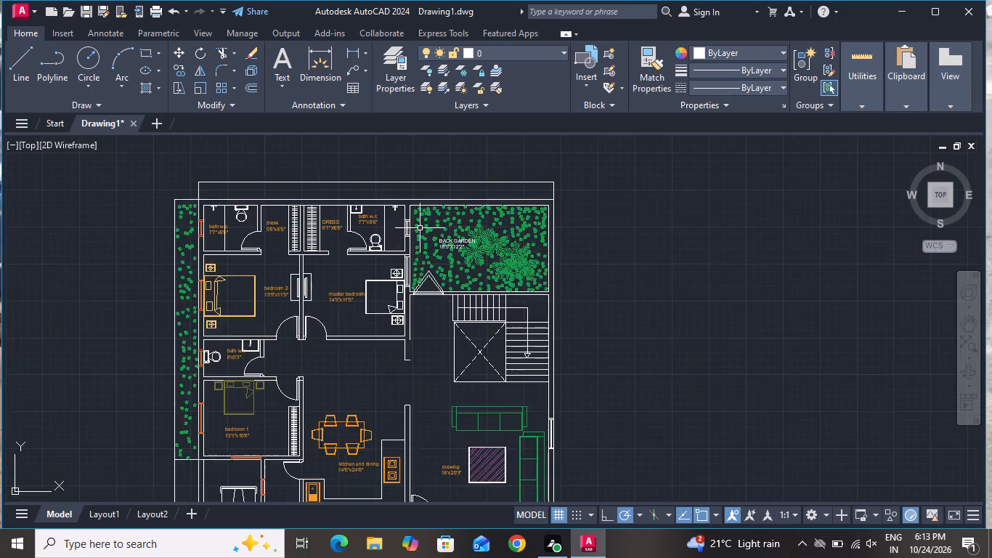
{"action": "scroll", "coordinate": [423, 227], "scroll_direction": "down", "scroll_amount": 2}
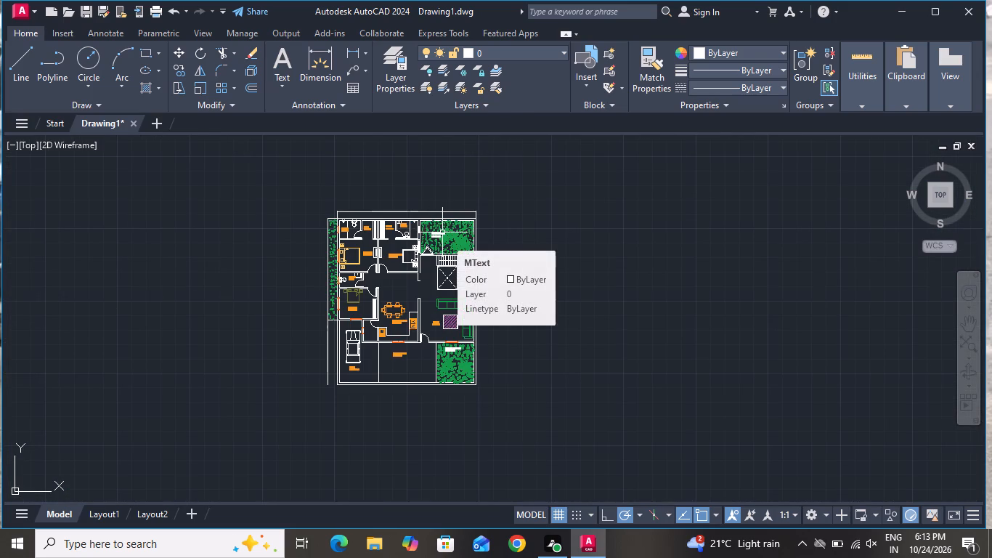
{"action": "scroll", "coordinate": [439, 253], "scroll_direction": "down", "scroll_amount": 1}
Draw a rectangle about 2'-5" by 2'-3" in the small room beside the kitchen, in the corner below its window.
{"action": "scroll", "coordinate": [383, 333], "scroll_direction": "up", "scroll_amount": 1}
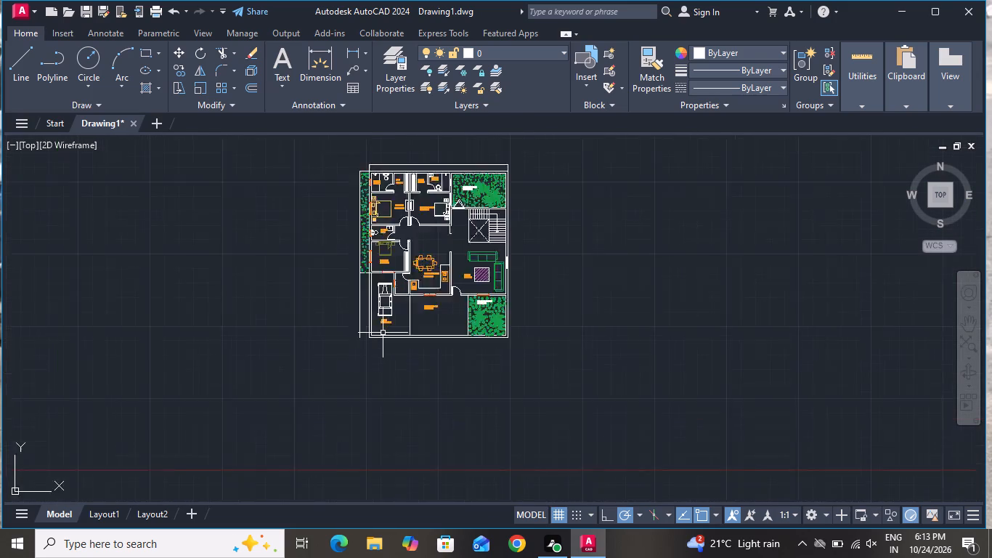
{"action": "scroll", "coordinate": [383, 333], "scroll_direction": "up", "scroll_amount": 1}
{"action": "scroll", "coordinate": [419, 248], "scroll_direction": "up", "scroll_amount": 1}
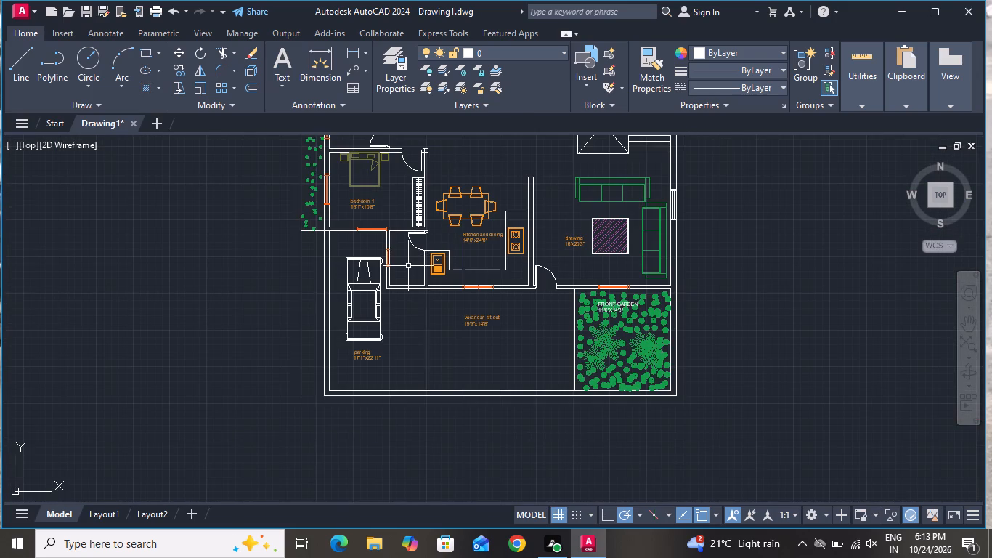
{"action": "scroll", "coordinate": [407, 267], "scroll_direction": "up", "scroll_amount": 3}
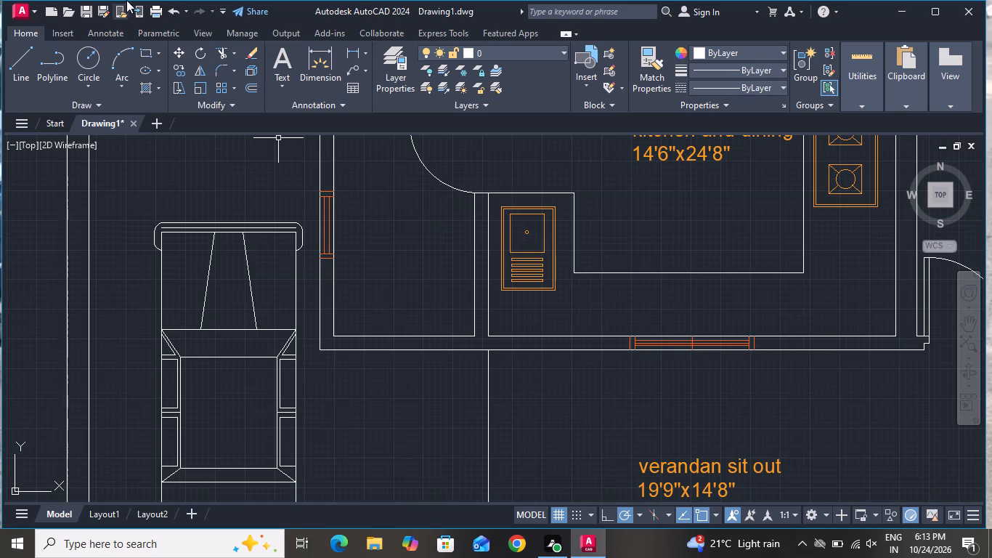
{"action": "left_click", "coordinate": [145, 53]}
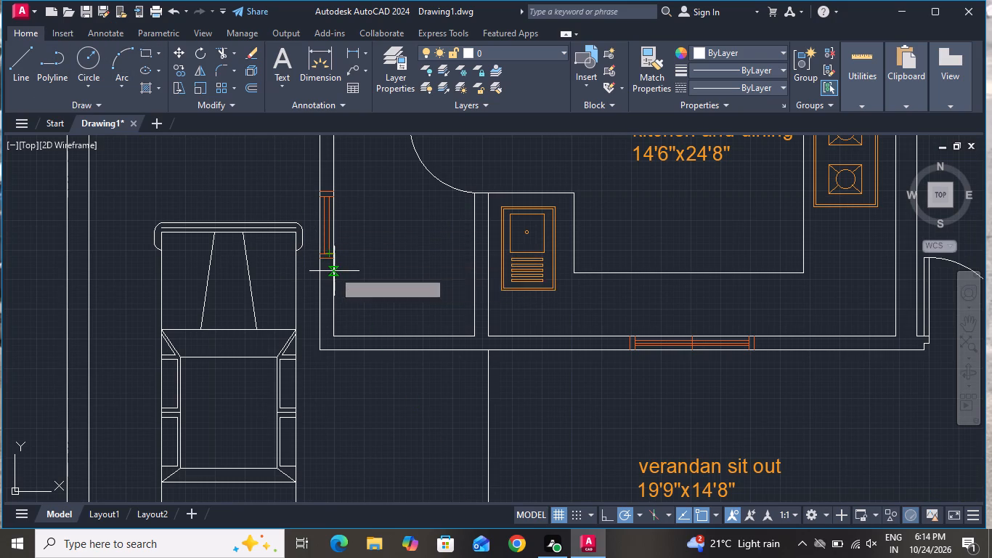
{"action": "left_click", "coordinate": [334, 271]}
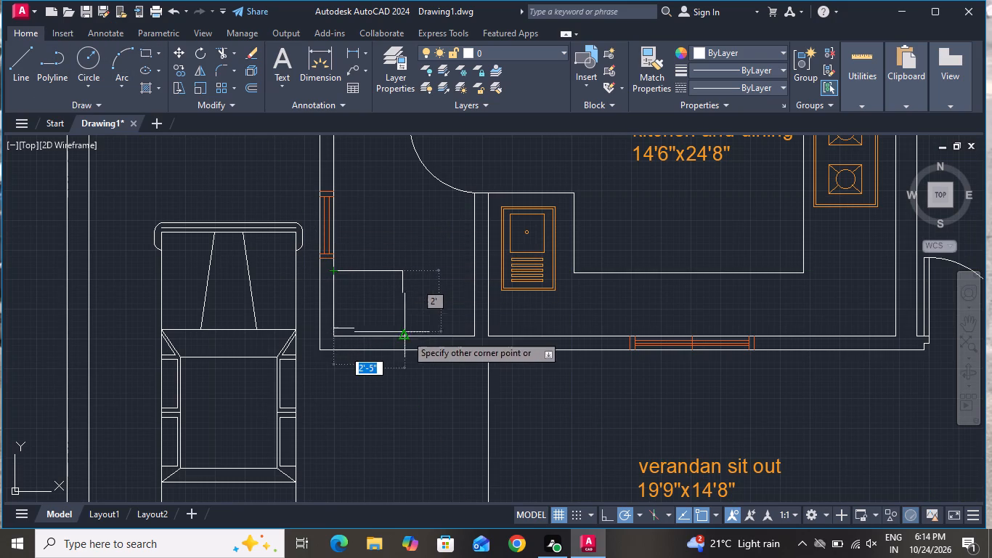
{"action": "left_click", "coordinate": [403, 335]}
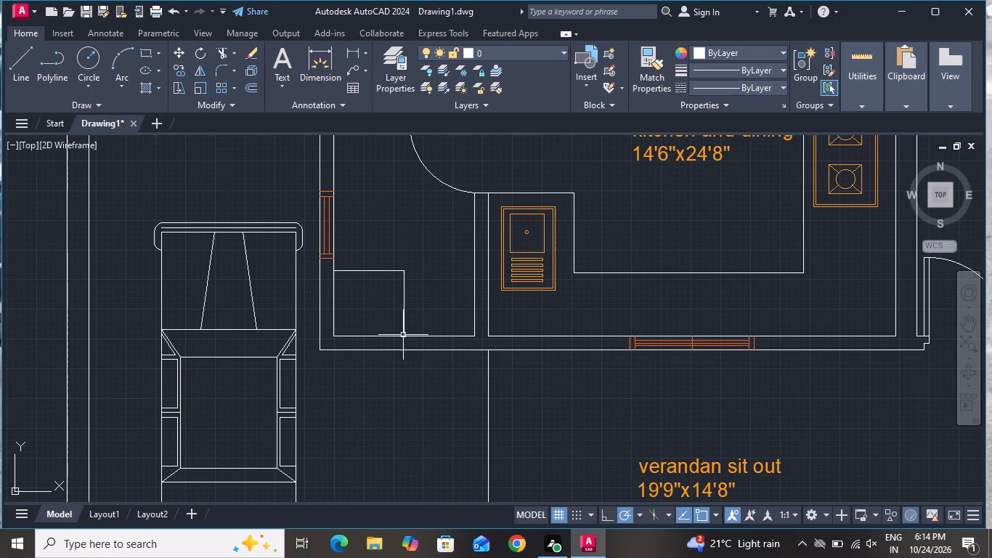
Draw a vertical line from the midpoint of the new rectangle's upper edge to its lower edge.
{"action": "scroll", "coordinate": [367, 333], "scroll_direction": "up", "scroll_amount": 2}
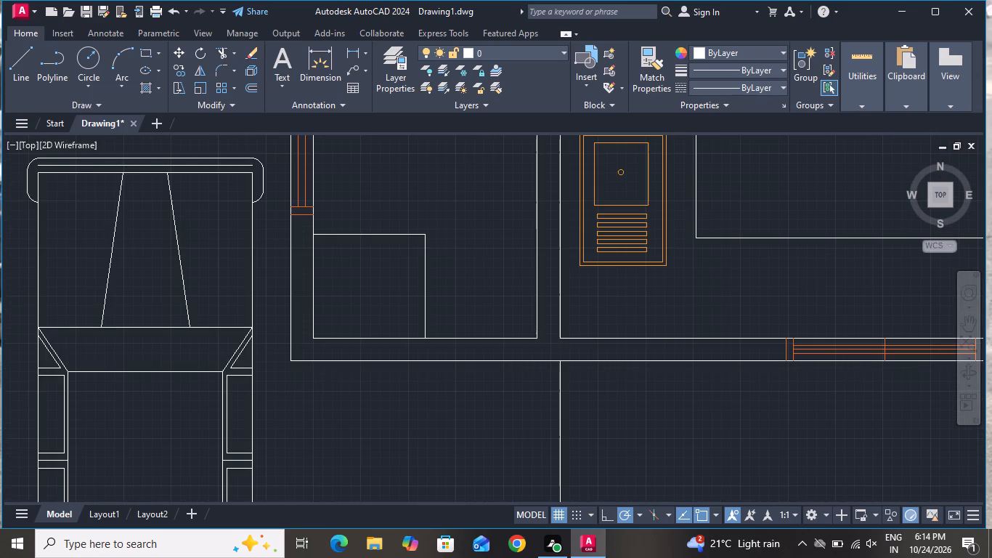
{"action": "left_click", "coordinate": [28, 56]}
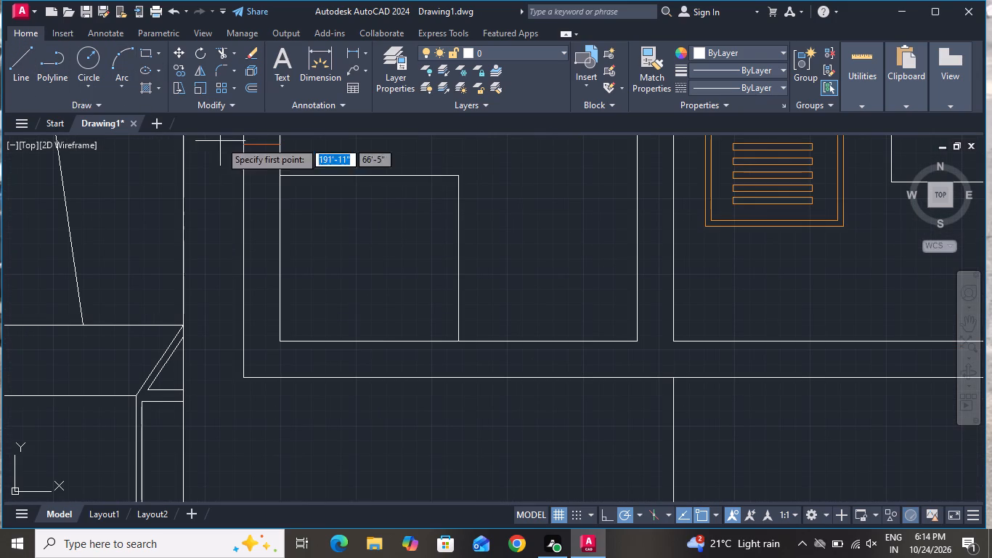
{"action": "left_click", "coordinate": [370, 177]}
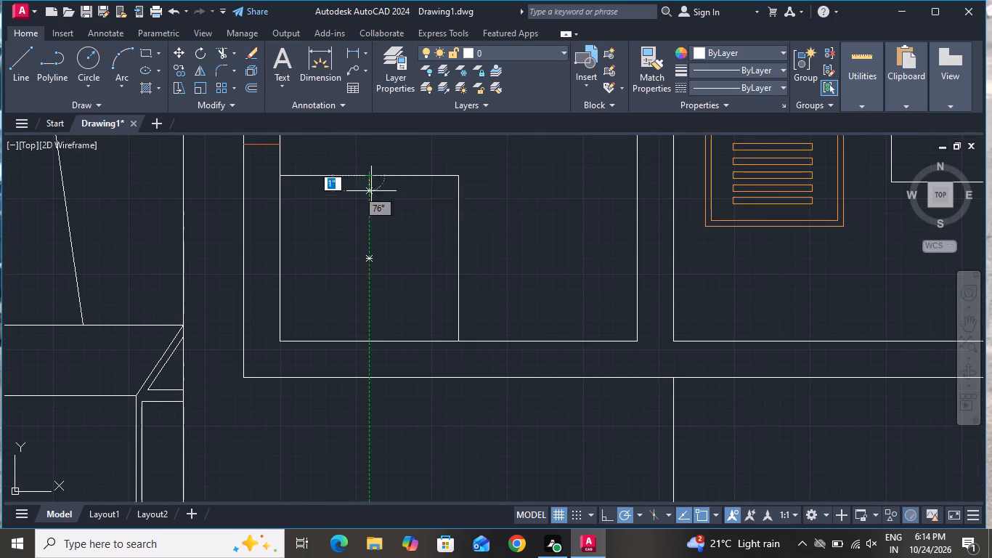
{"action": "left_click", "coordinate": [365, 338]}
{"action": "right_click", "coordinate": [374, 338]}
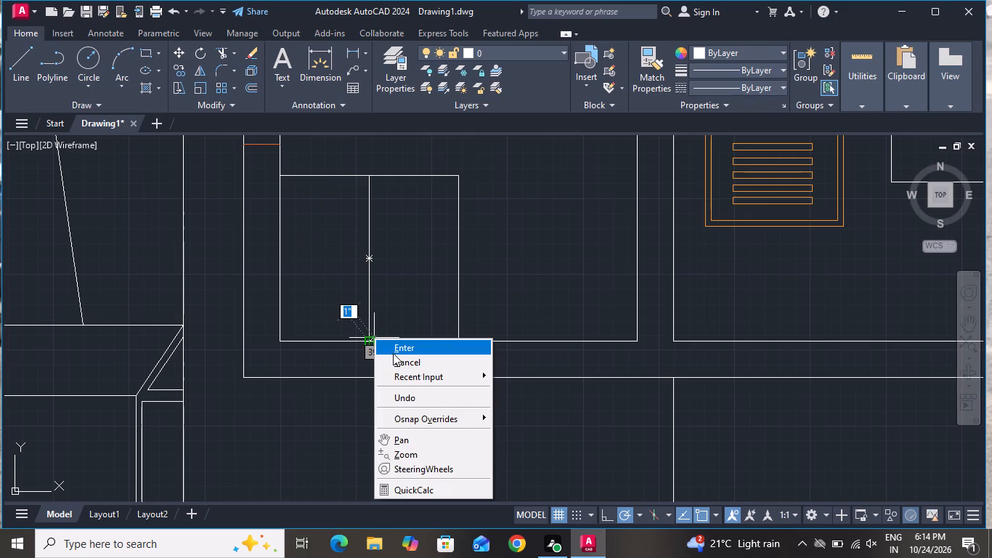
{"action": "left_click", "coordinate": [396, 361]}
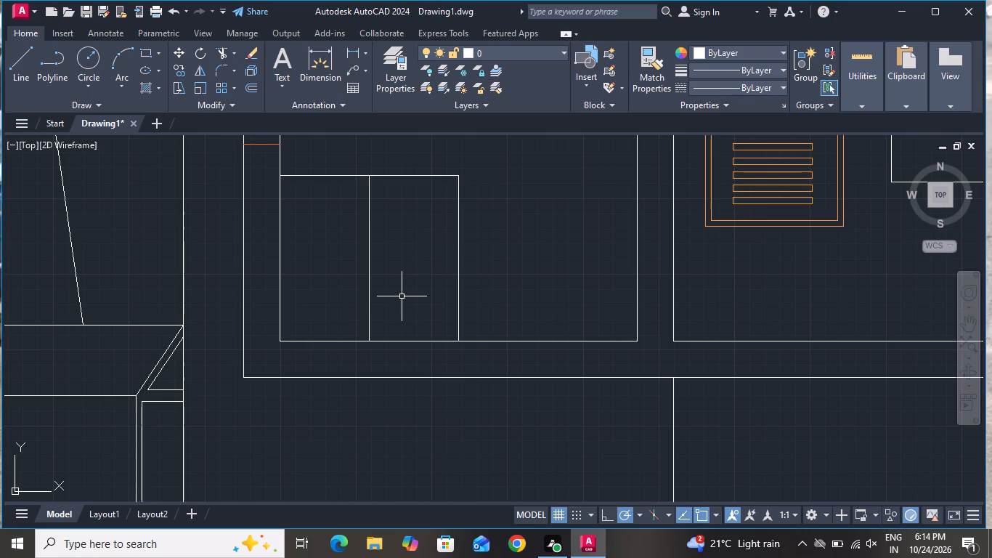
Offset the rectangle 2" inward to form an inner border.
{"action": "type", "text": "O 2"}
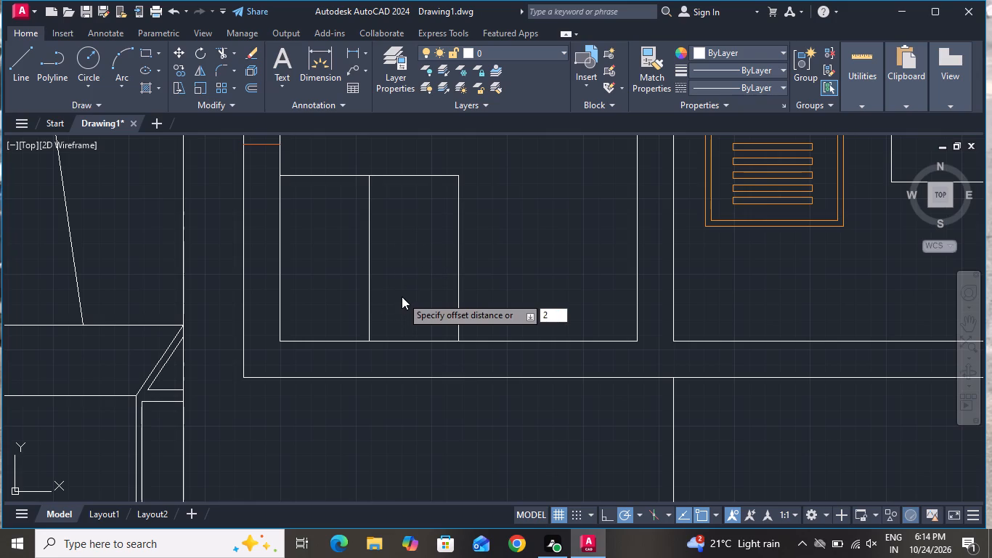
{"action": "key", "text": "shift+quotedbl"}
{"action": "key", "text": "Return"}
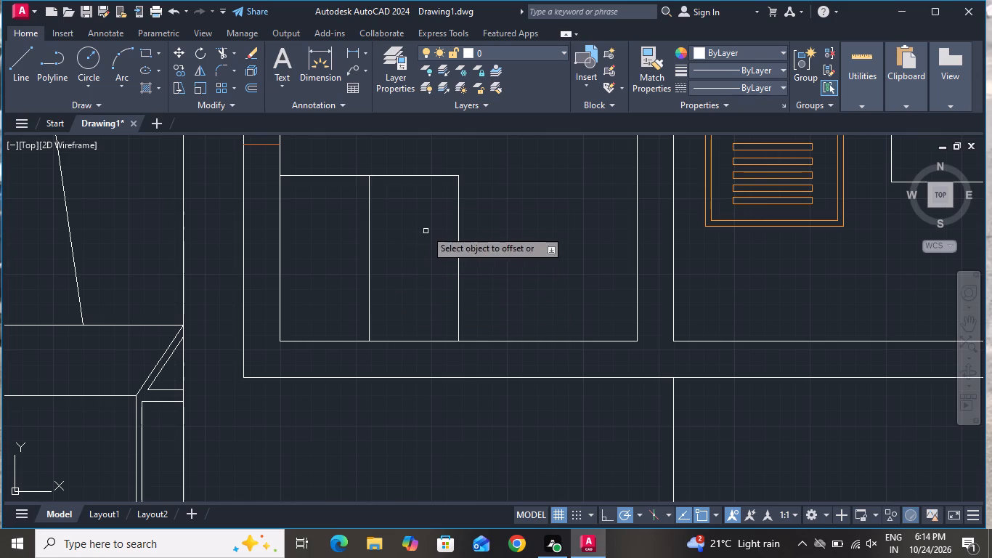
{"action": "left_click", "coordinate": [432, 175]}
{"action": "left_click", "coordinate": [426, 198]}
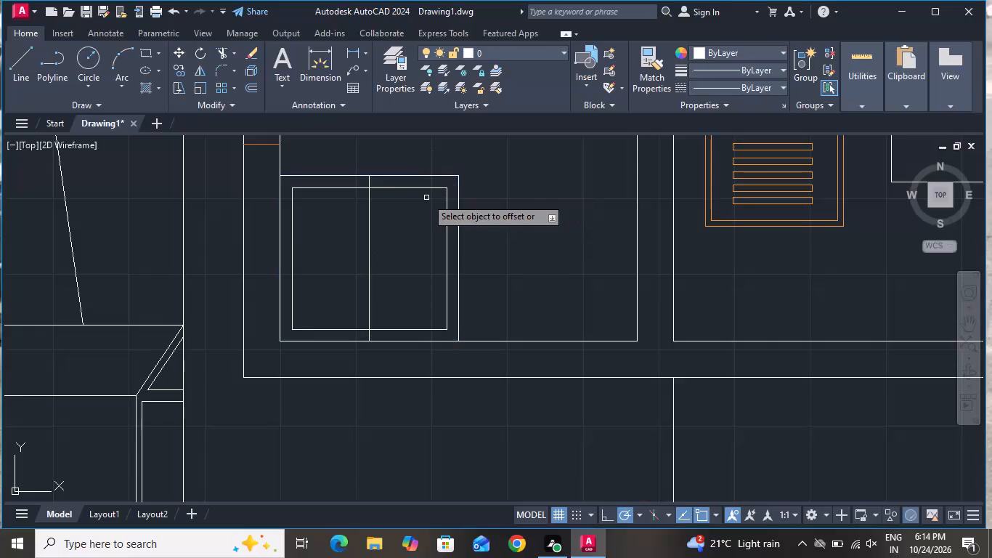
{"action": "right_click", "coordinate": [410, 226]}
{"action": "left_click", "coordinate": [429, 254]}
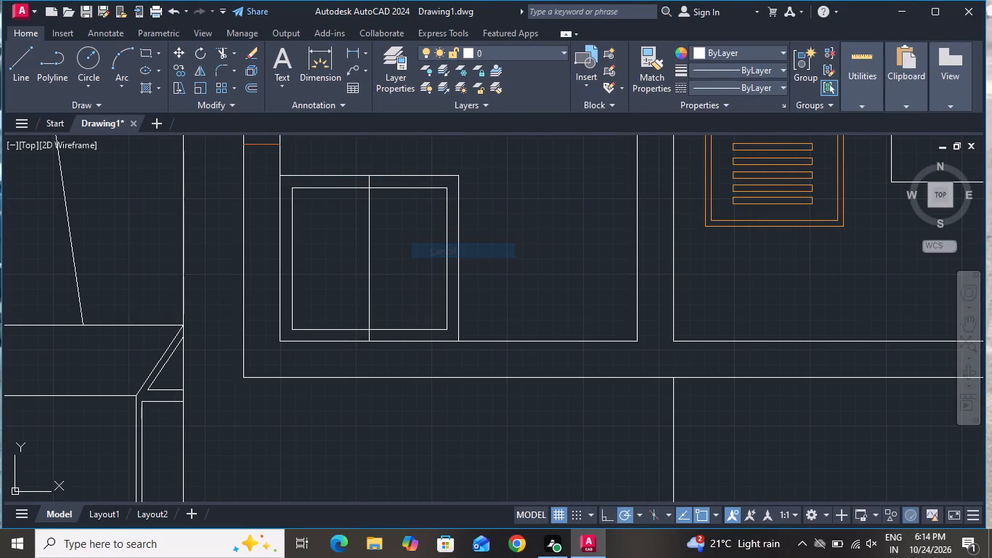
Trim both ends of the vertical centre line that extend beyond the inner rectangle.
{"action": "left_click", "coordinate": [216, 58]}
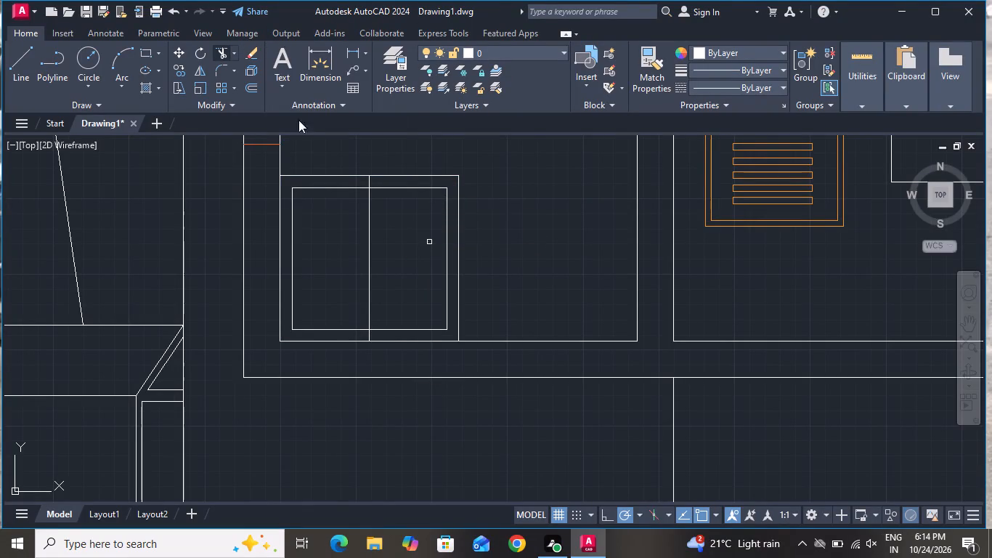
{"action": "left_click", "coordinate": [366, 181]}
{"action": "left_click", "coordinate": [383, 182]}
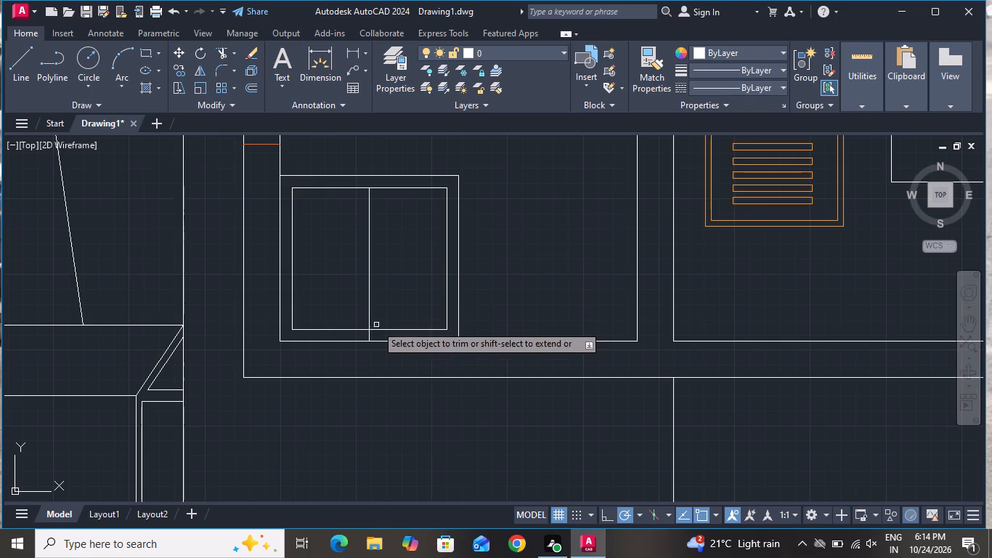
{"action": "left_click", "coordinate": [369, 334]}
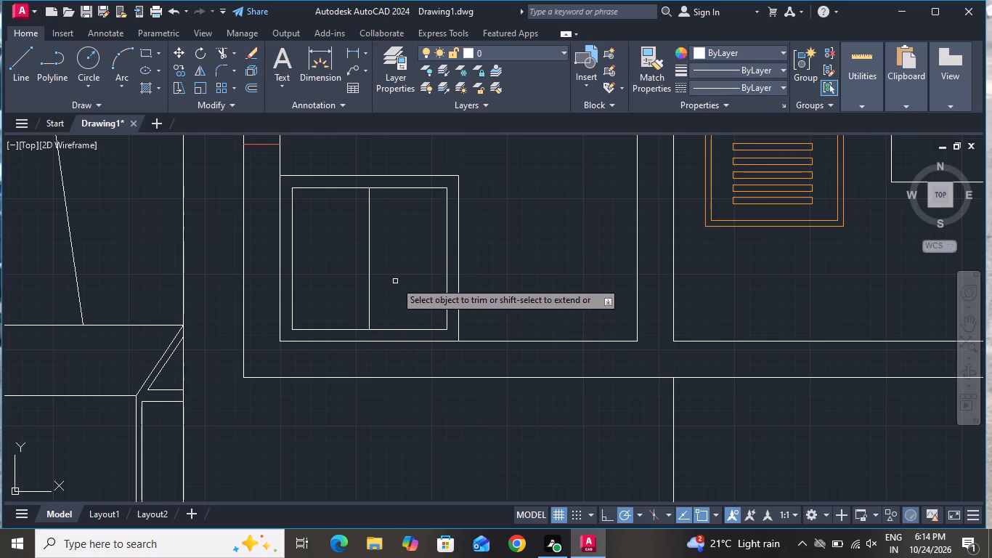
{"action": "right_click", "coordinate": [395, 281]}
{"action": "left_click", "coordinate": [415, 302]}
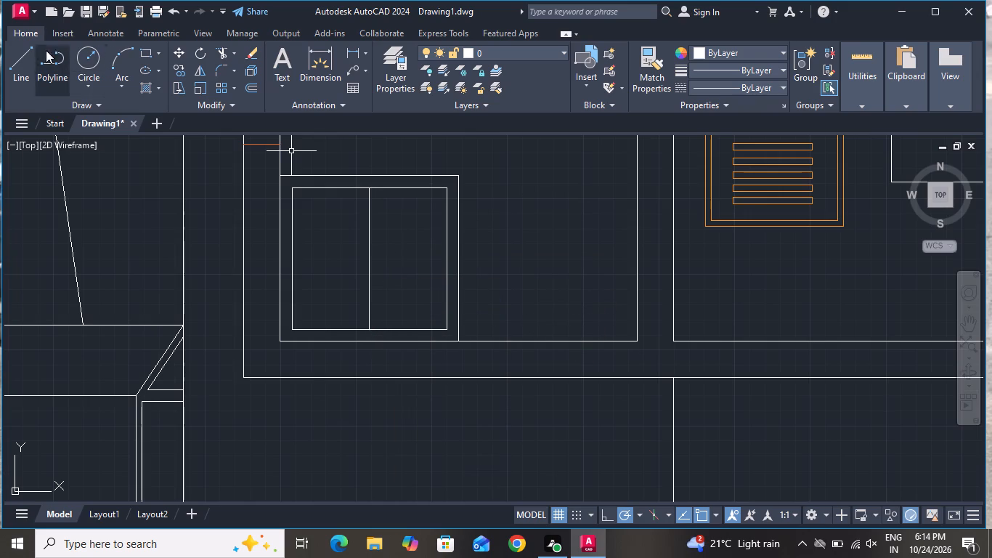
Draw two short horizontal lines joining the outer and inner rectangles on the east side, one near the upper part and one near the bottom.
{"action": "left_click", "coordinate": [27, 62]}
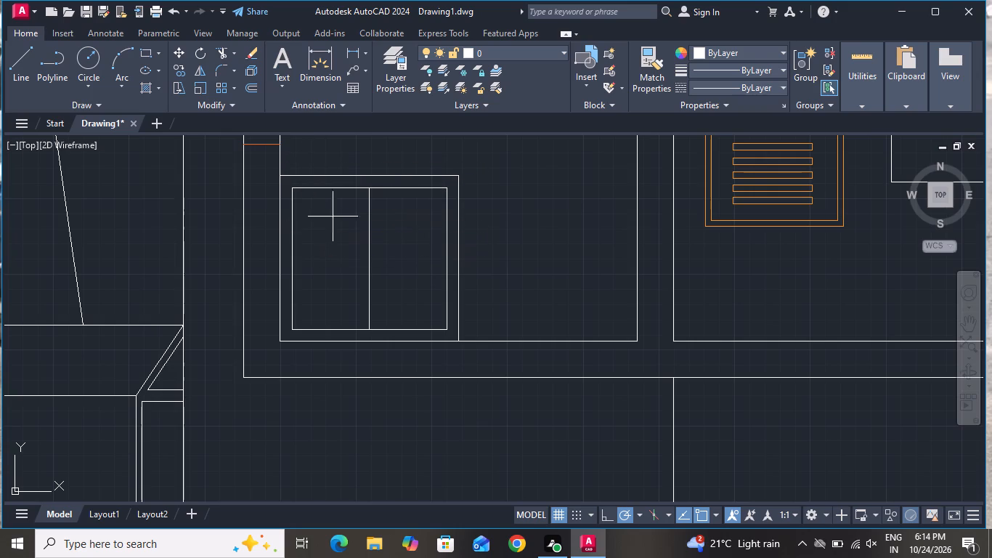
{"action": "scroll", "coordinate": [456, 249], "scroll_direction": "up", "scroll_amount": 1}
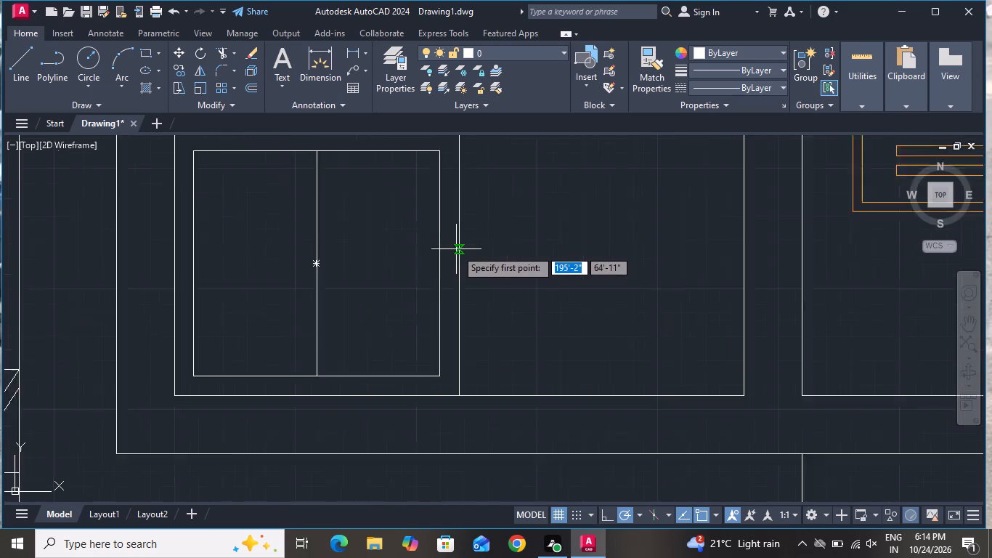
{"action": "scroll", "coordinate": [456, 249], "scroll_direction": "up", "scroll_amount": 1}
{"action": "left_click", "coordinate": [458, 155]}
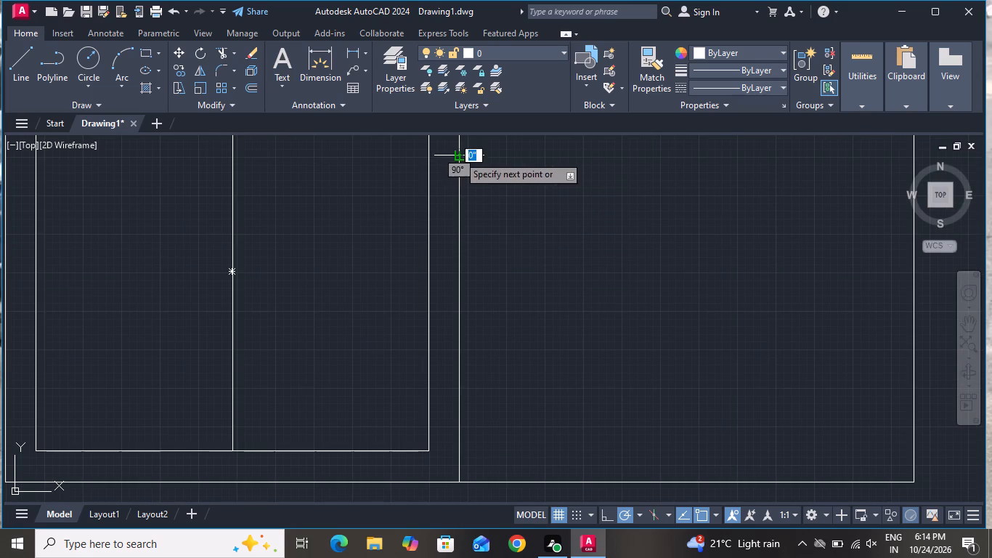
{"action": "left_click", "coordinate": [426, 155]}
{"action": "right_click", "coordinate": [420, 163]}
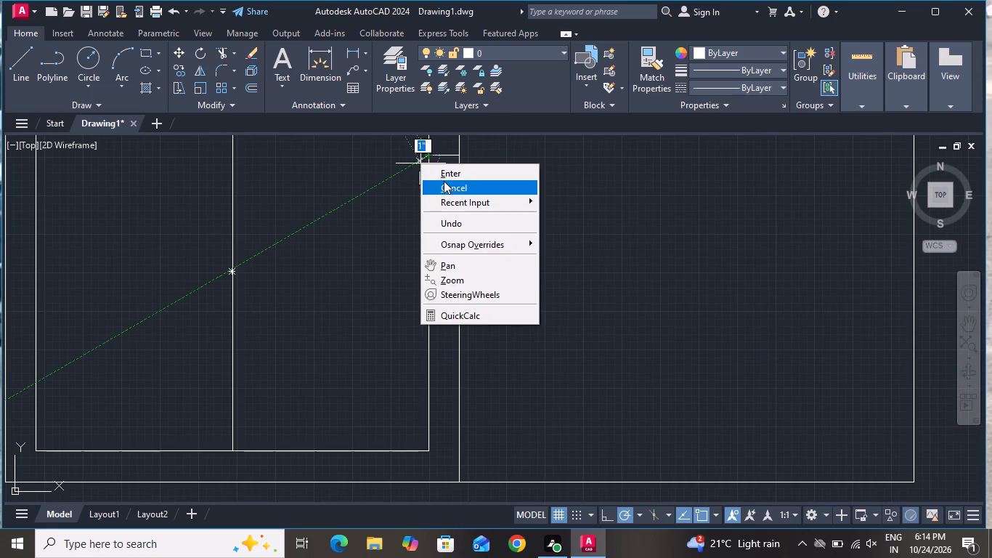
{"action": "left_click", "coordinate": [444, 181]}
{"action": "left_click", "coordinate": [17, 61]}
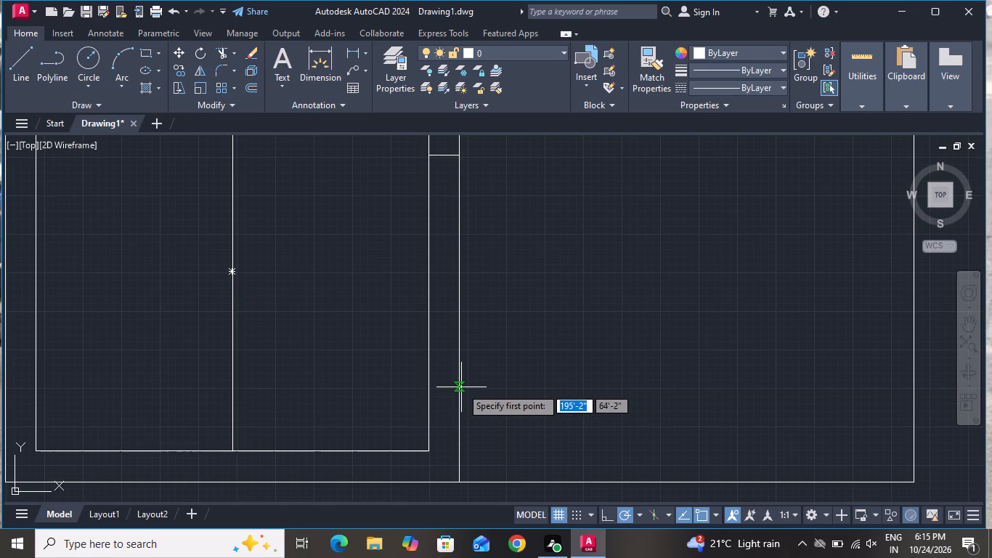
{"action": "left_click", "coordinate": [459, 388]}
{"action": "left_click", "coordinate": [430, 388]}
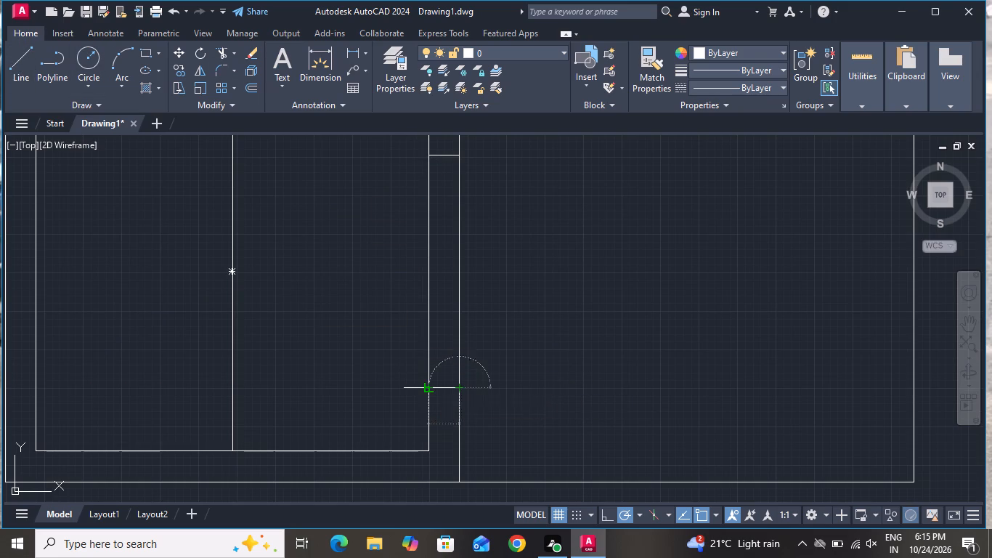
{"action": "right_click", "coordinate": [430, 388]}
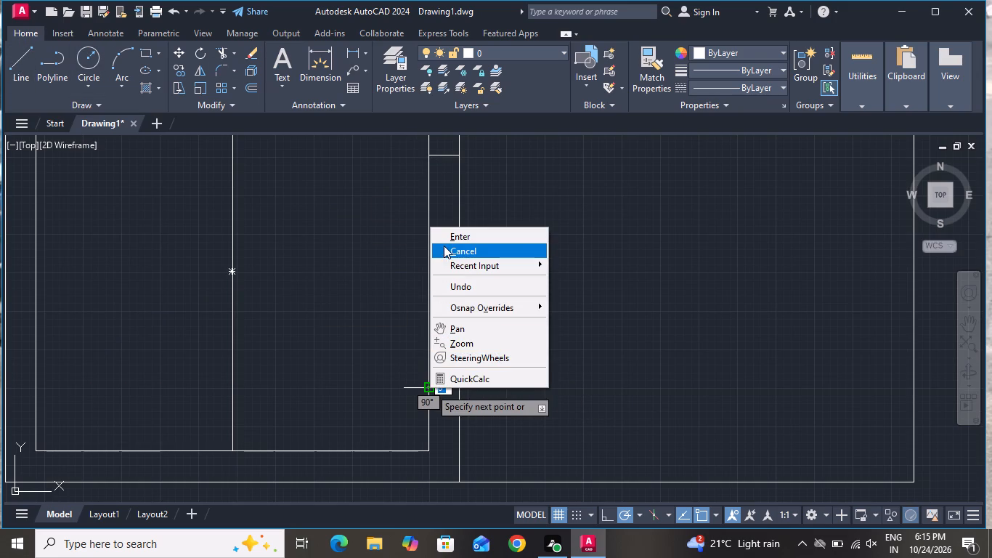
{"action": "left_click", "coordinate": [444, 246]}
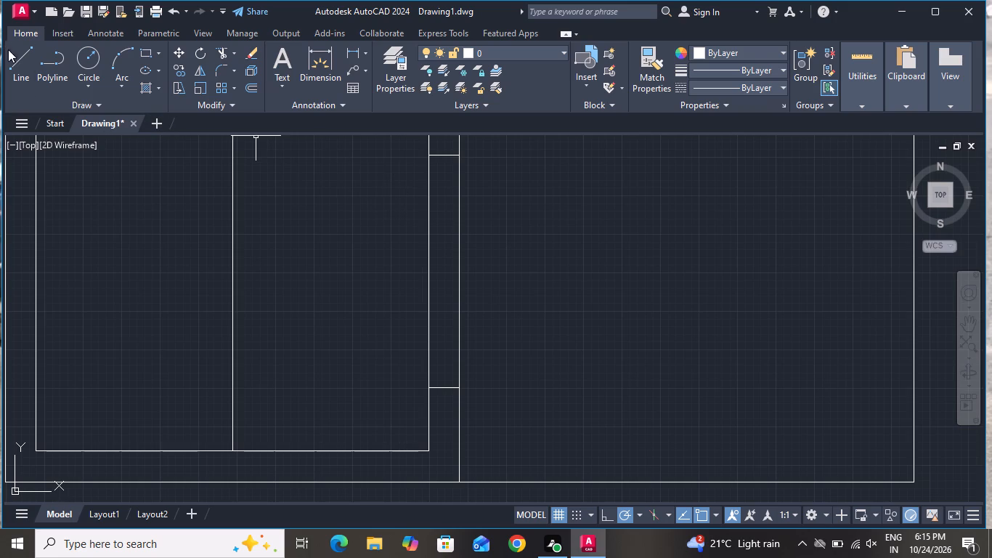
Draw a small rectangular handle about 2" wide and 4" tall against the inside of the inner rectangle's west edge.
{"action": "left_click", "coordinate": [8, 51]}
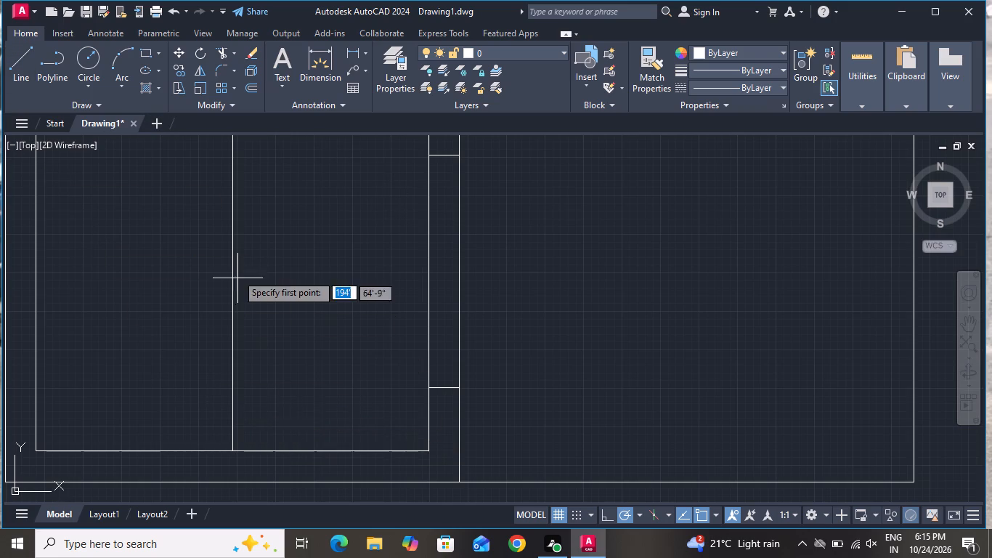
{"action": "scroll", "coordinate": [240, 283], "scroll_direction": "down", "scroll_amount": 2}
{"action": "scroll", "coordinate": [145, 252], "scroll_direction": "up", "scroll_amount": 1}
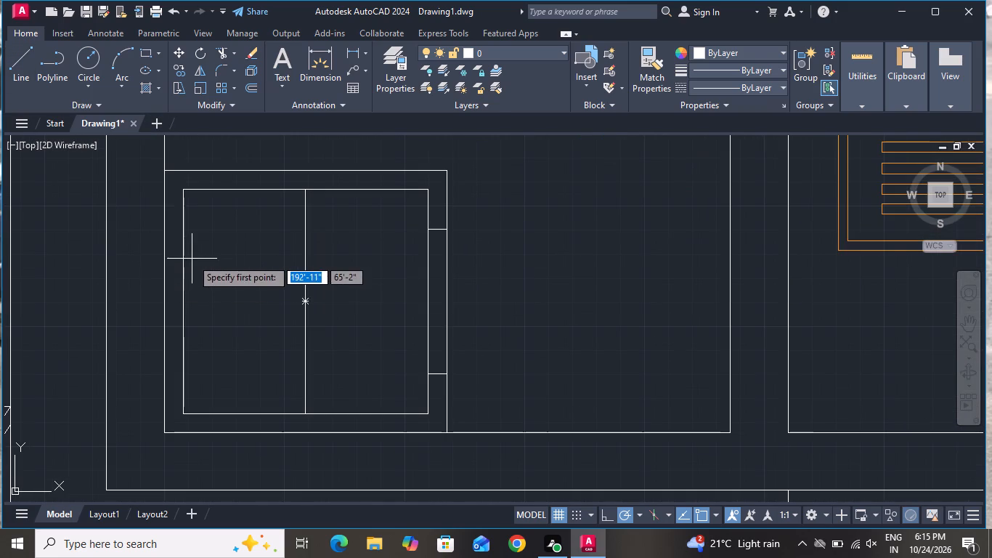
{"action": "left_click", "coordinate": [183, 280]}
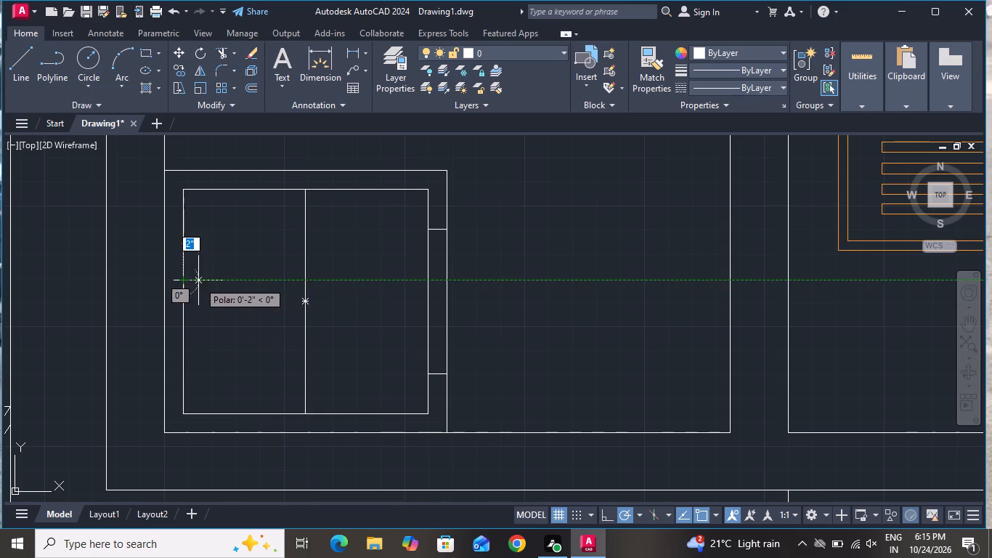
{"action": "left_click", "coordinate": [198, 280]}
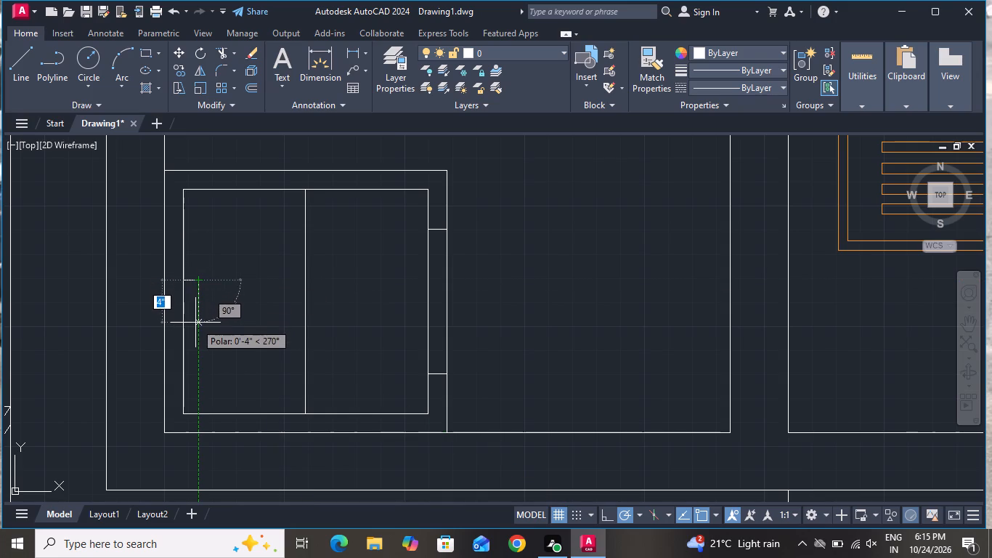
{"action": "left_click", "coordinate": [197, 325]}
{"action": "left_click", "coordinate": [182, 323]}
{"action": "right_click", "coordinate": [183, 323]}
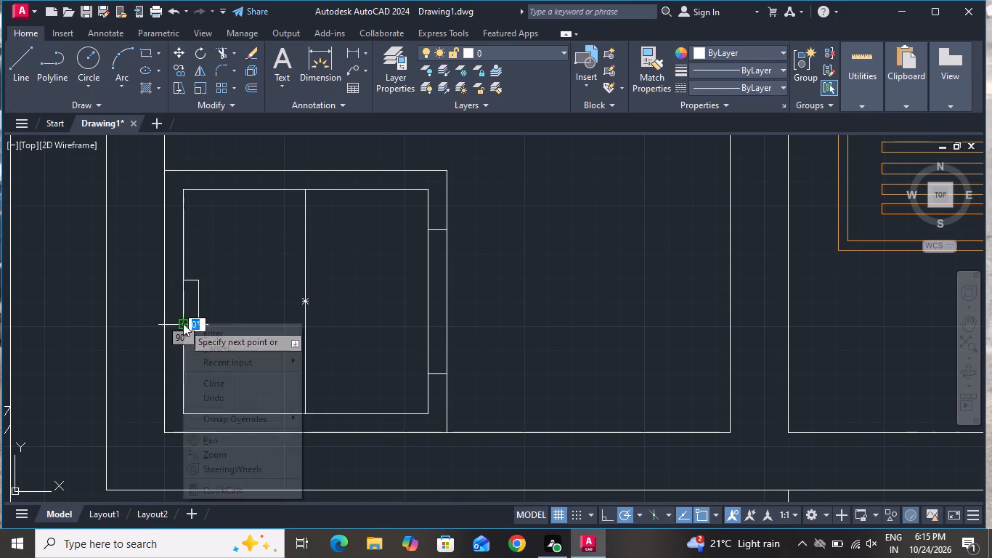
{"action": "left_click", "coordinate": [206, 347]}
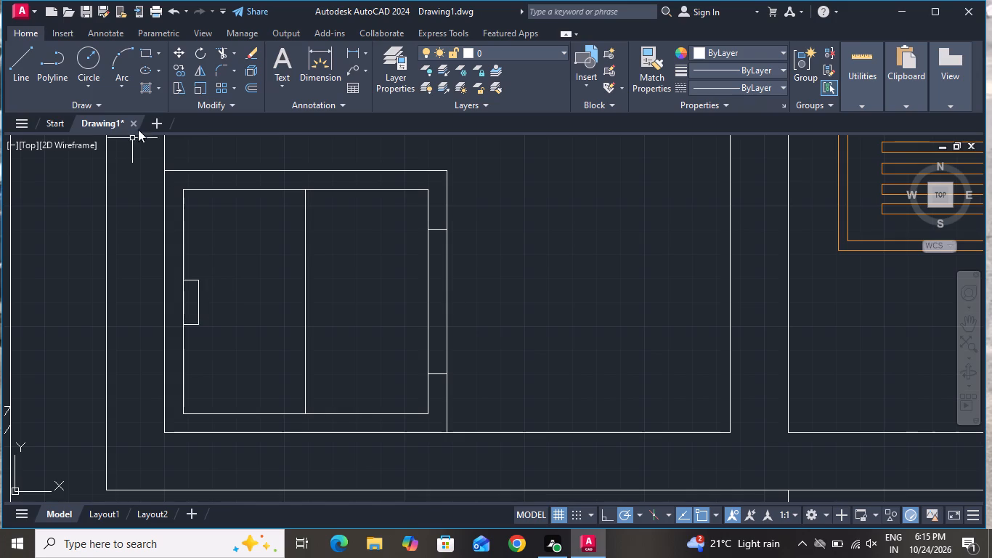
Draw a small circle in the gap between the outer and inner rectangles, just above the handle on the west side.
{"action": "left_click", "coordinate": [92, 60]}
{"action": "scroll", "coordinate": [339, 280], "scroll_direction": "down", "scroll_amount": 1}
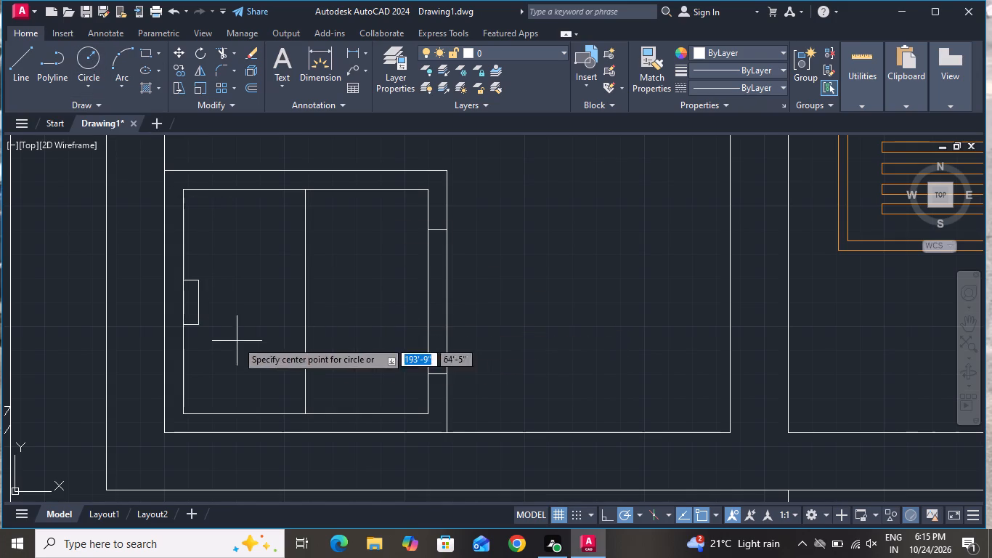
{"action": "scroll", "coordinate": [160, 258], "scroll_direction": "up", "scroll_amount": 1}
{"action": "left_click", "coordinate": [176, 263]}
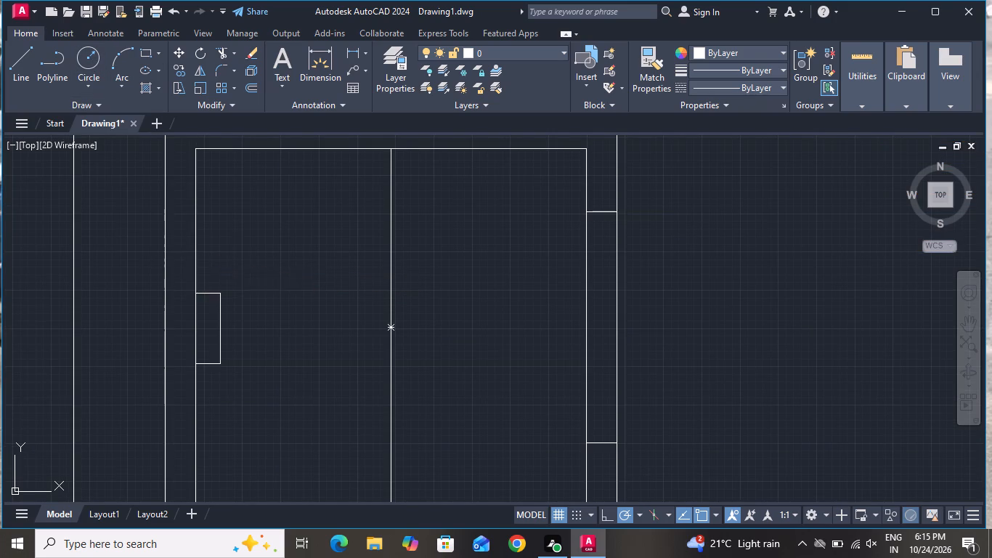
{"action": "left_click", "coordinate": [182, 271]}
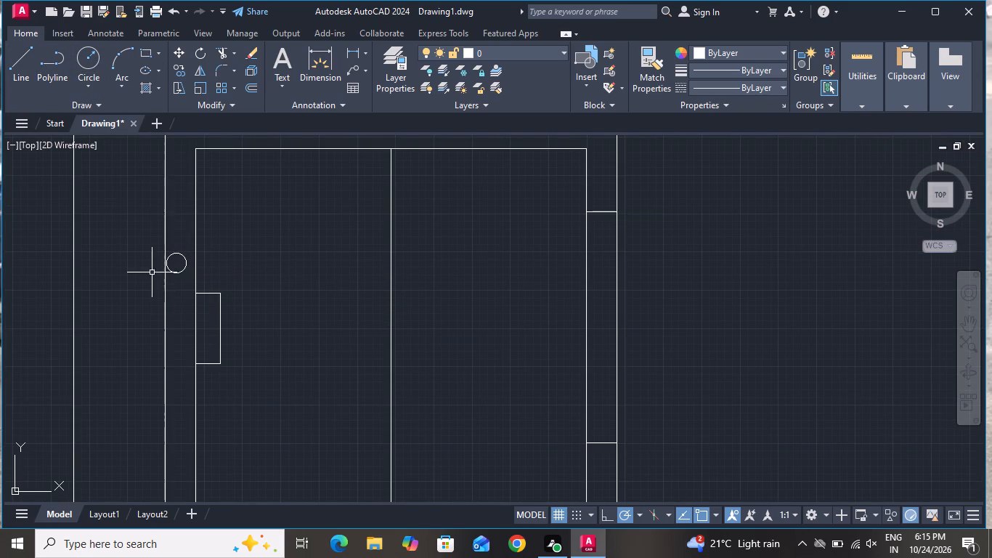
Copy the small circle straight down the west gap to a matching position just below the handle.
{"action": "left_click", "coordinate": [182, 269]}
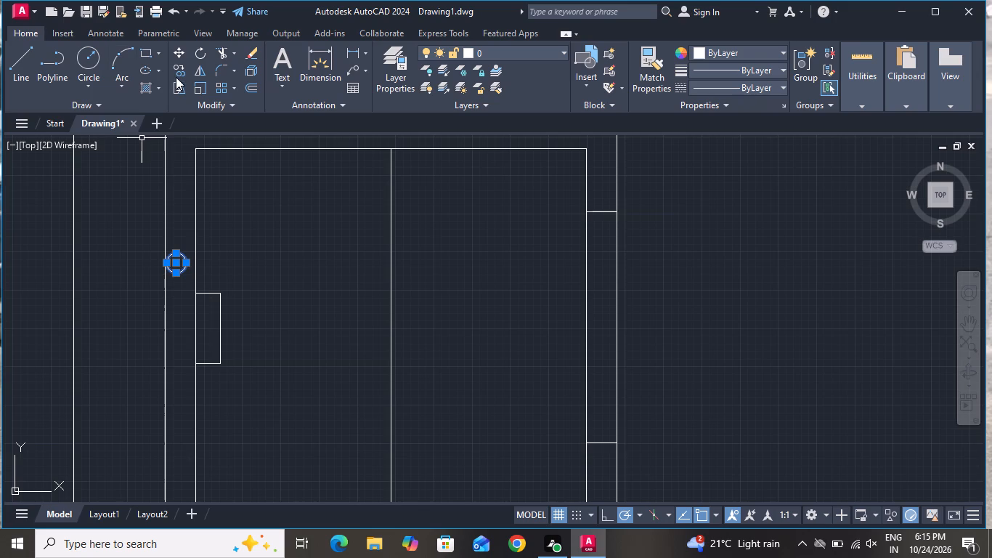
{"action": "left_click", "coordinate": [176, 71]}
{"action": "left_click", "coordinate": [180, 265]}
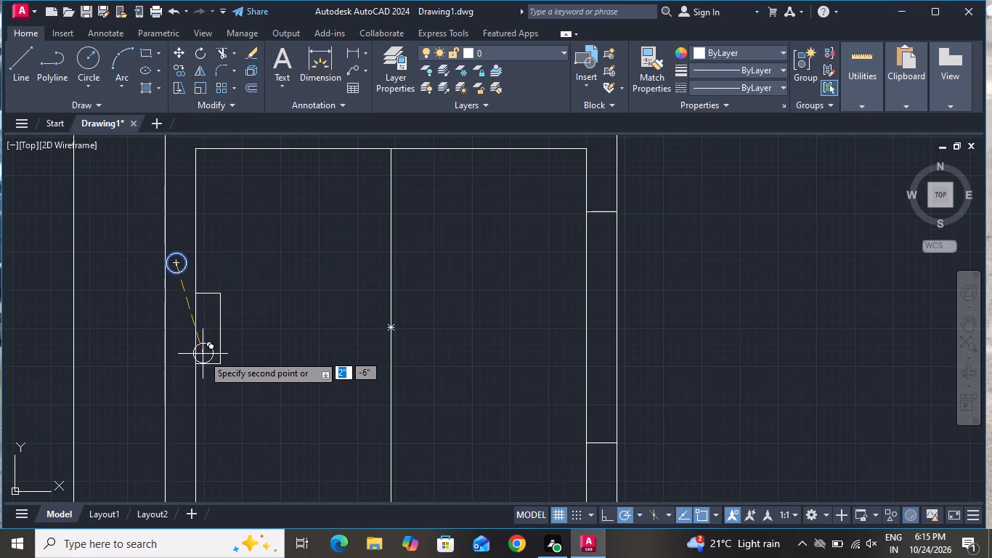
{"action": "left_click", "coordinate": [182, 385]}
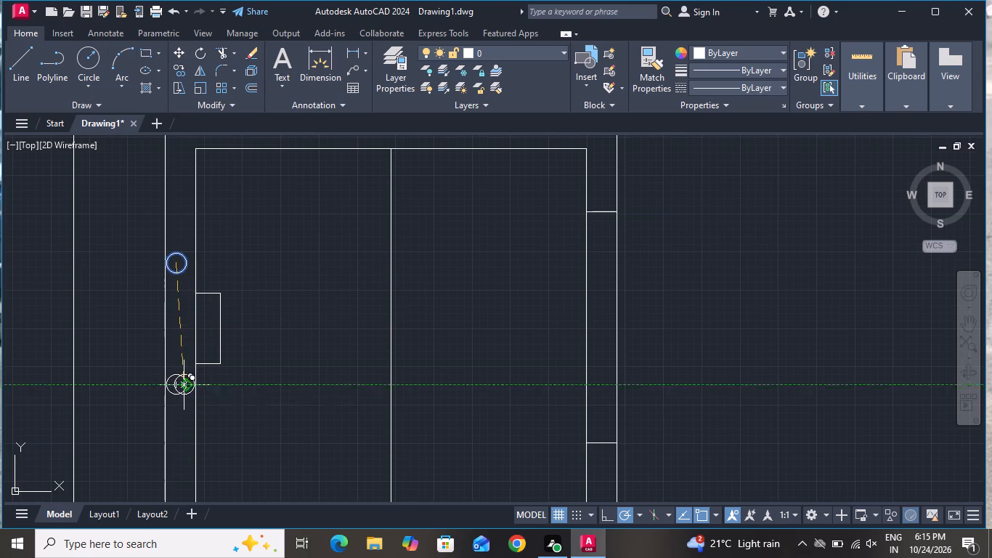
{"action": "right_click", "coordinate": [189, 384]}
{"action": "left_click", "coordinate": [228, 199]}
Copy the "drawing" room label into the small room beside the kitchen, above the new appliance.
{"action": "scroll", "coordinate": [357, 307], "scroll_direction": "down", "scroll_amount": 2}
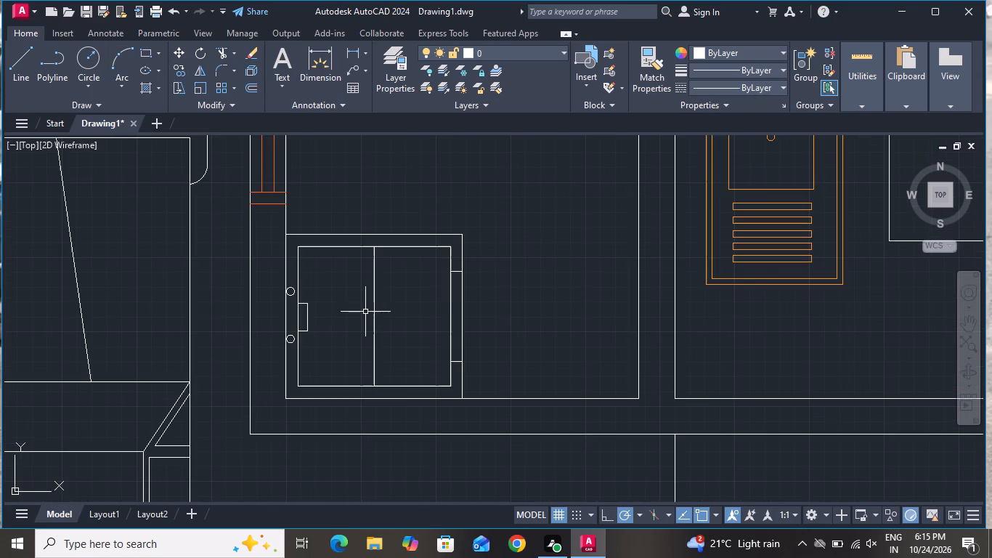
{"action": "scroll", "coordinate": [367, 312], "scroll_direction": "down", "scroll_amount": 3}
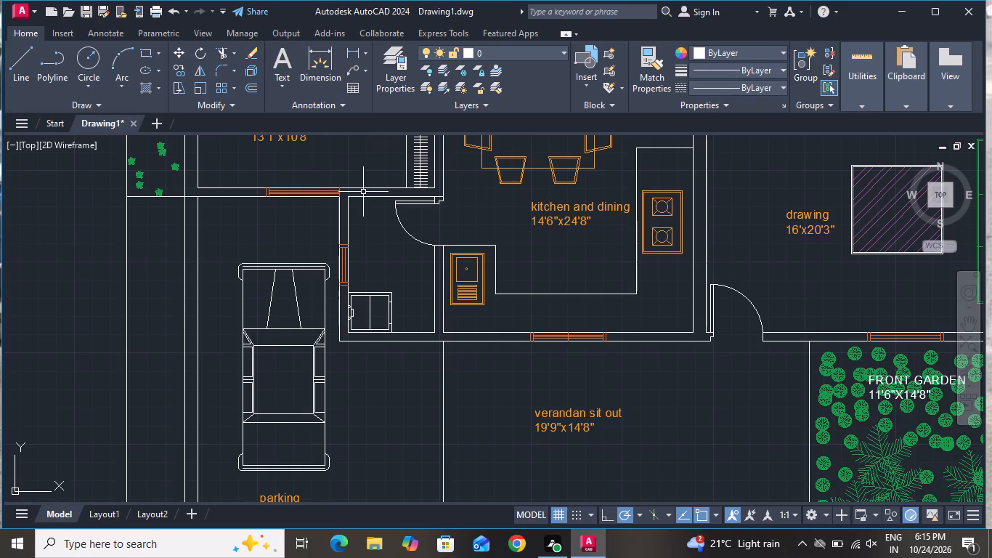
{"action": "left_click", "coordinate": [821, 217]}
{"action": "left_click", "coordinate": [178, 68]}
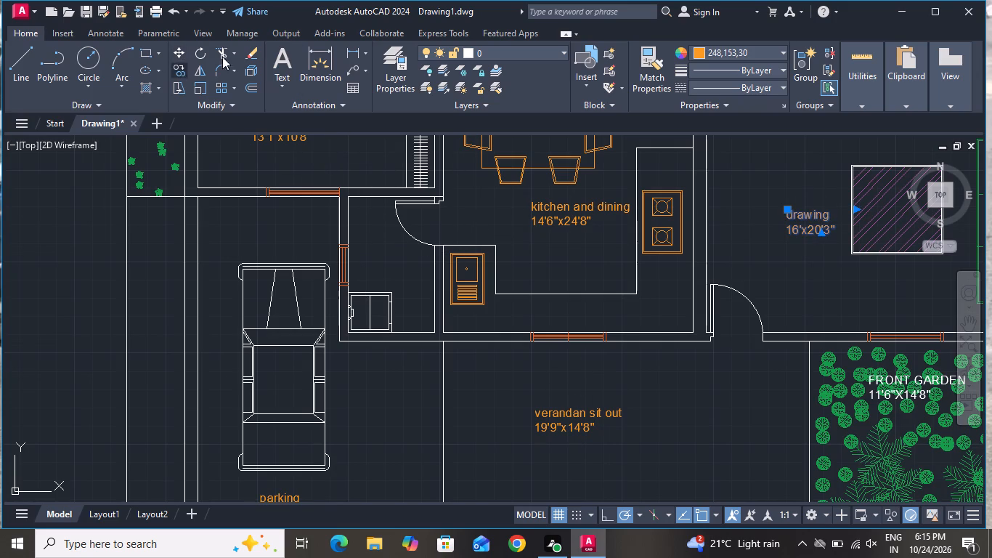
{"action": "left_click", "coordinate": [782, 223]}
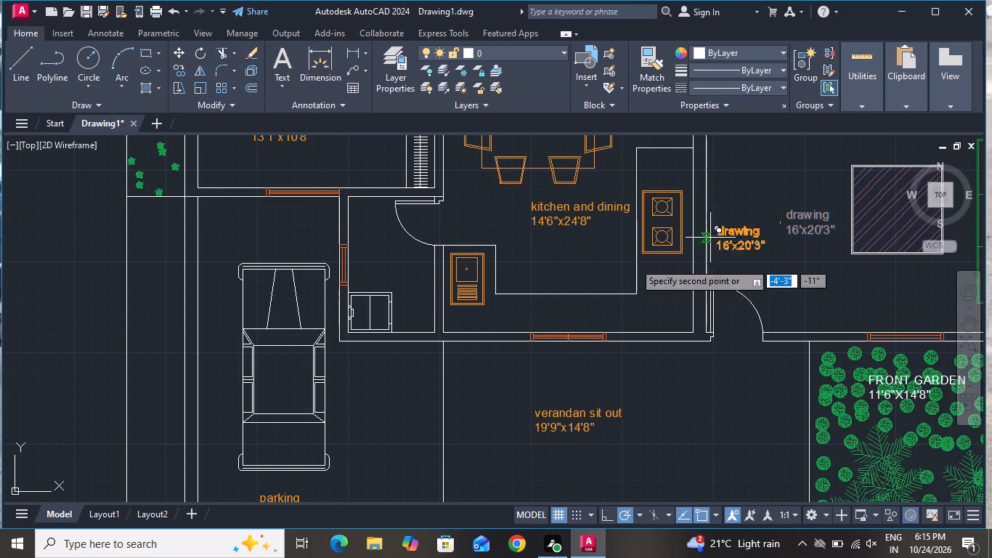
{"action": "scroll", "coordinate": [350, 272], "scroll_direction": "up", "scroll_amount": 2}
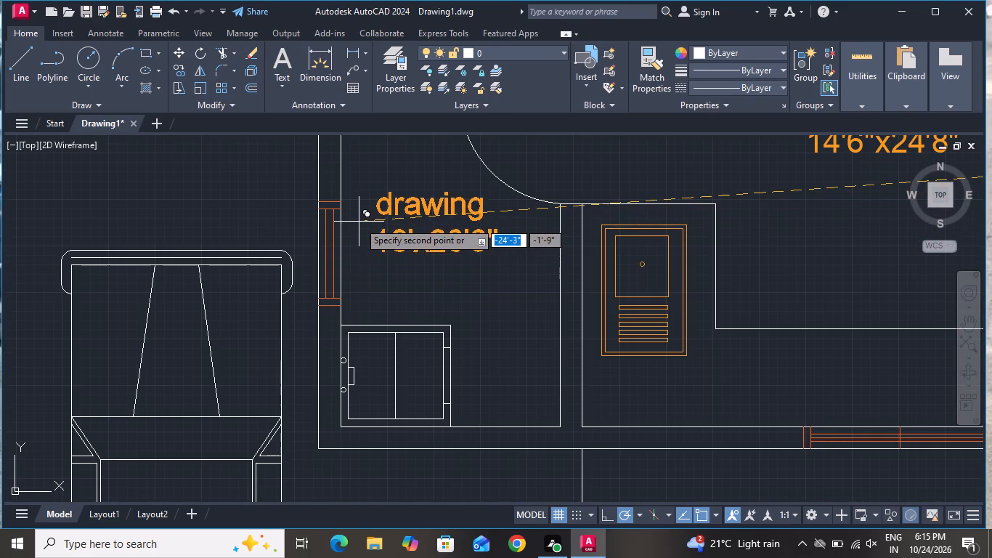
{"action": "left_click", "coordinate": [359, 222]}
{"action": "right_click", "coordinate": [356, 222]}
{"action": "left_click", "coordinate": [388, 248]}
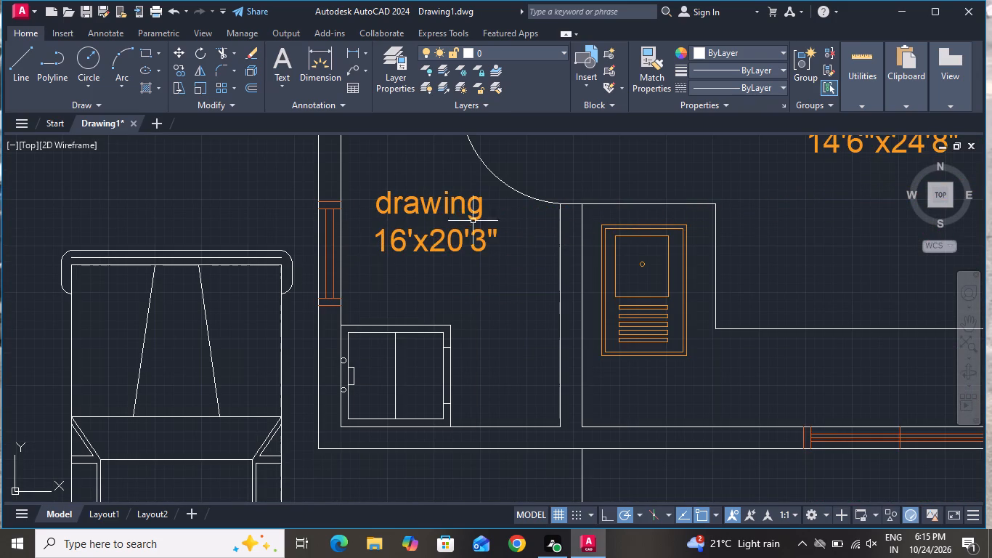
Replace the room name in the copied label with LAUNDRY.
{"action": "double_click", "coordinate": [484, 210]}
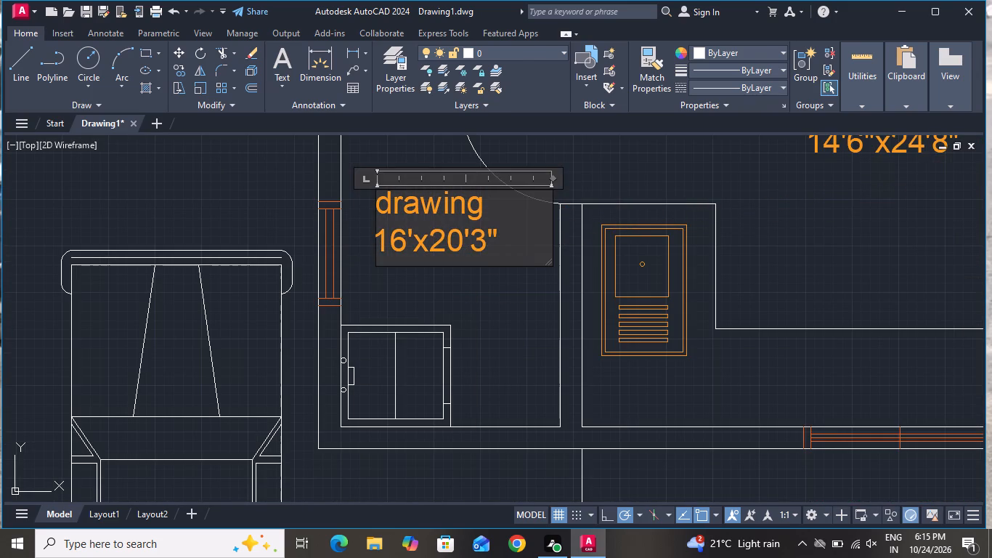
{"action": "key", "text": "BackSpace"}
{"action": "key", "text": "BackSpace"}
{"action": "key", "text": "BackSpace"}
{"action": "key", "text": "BackSpace"}
{"action": "key", "text": "BackSpace"}
{"action": "key", "text": "BackSpace"}
{"action": "key", "text": "BackSpace"}
{"action": "key", "text": "BackSpace"}
{"action": "key", "text": "BackSpace"}
{"action": "key", "text": "BackSpace"}
{"action": "key", "text": "BackSpace"}
{"action": "key", "text": "BackSpace"}
{"action": "key", "text": "BackSpace"}
{"action": "key", "text": "BackSpace"}
{"action": "key", "text": "BackSpace"}
{"action": "key", "text": "BackSpace"}
{"action": "key", "text": "BackSpace"}
{"action": "key", "text": "BackSpace"}
{"action": "key", "text": "BackSpace"}
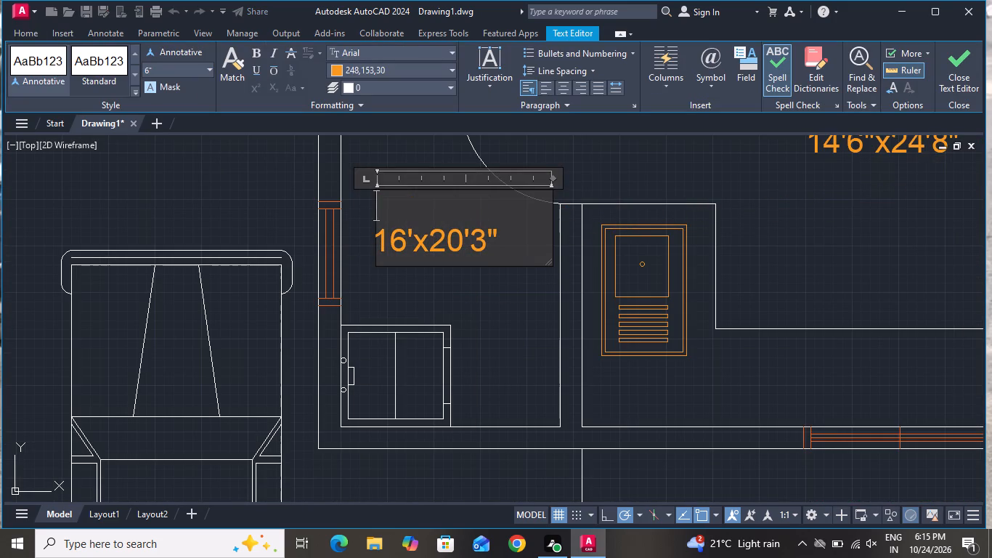
{"action": "type", "text": "LA"}
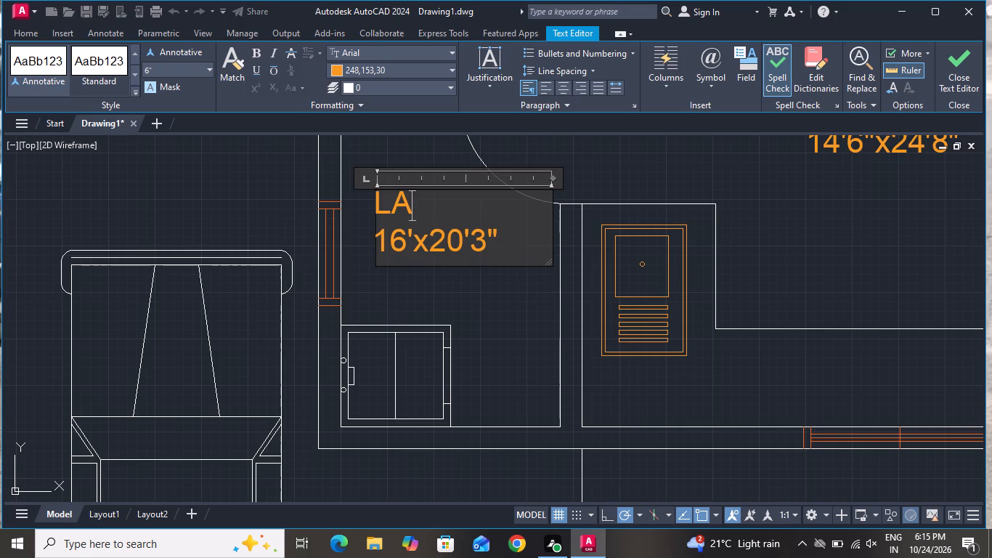
{"action": "type", "text": "UN"}
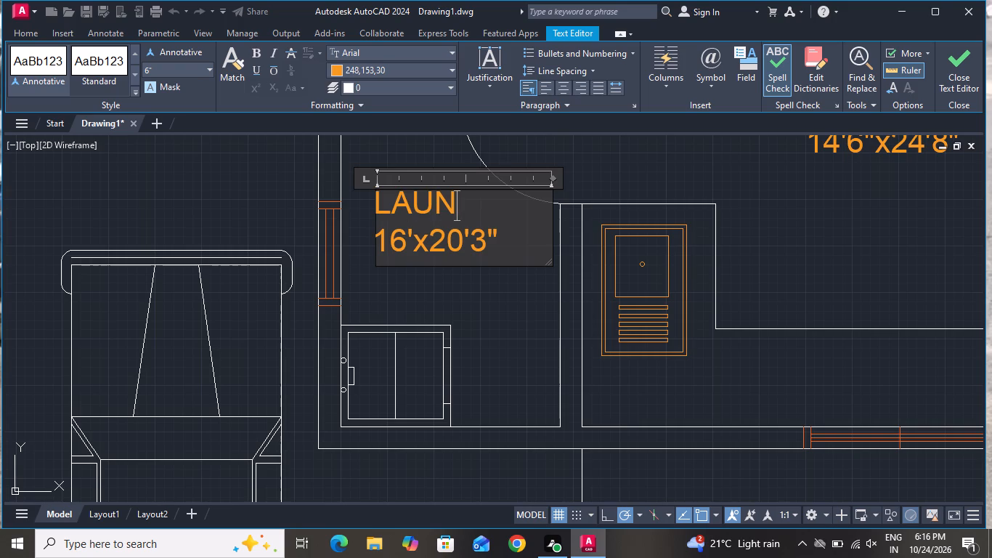
{"action": "type", "text": "DRY"}
Replace the size line of the laundry label with 4'11"X7'11" and finish editing the text.
{"action": "left_click", "coordinate": [509, 238]}
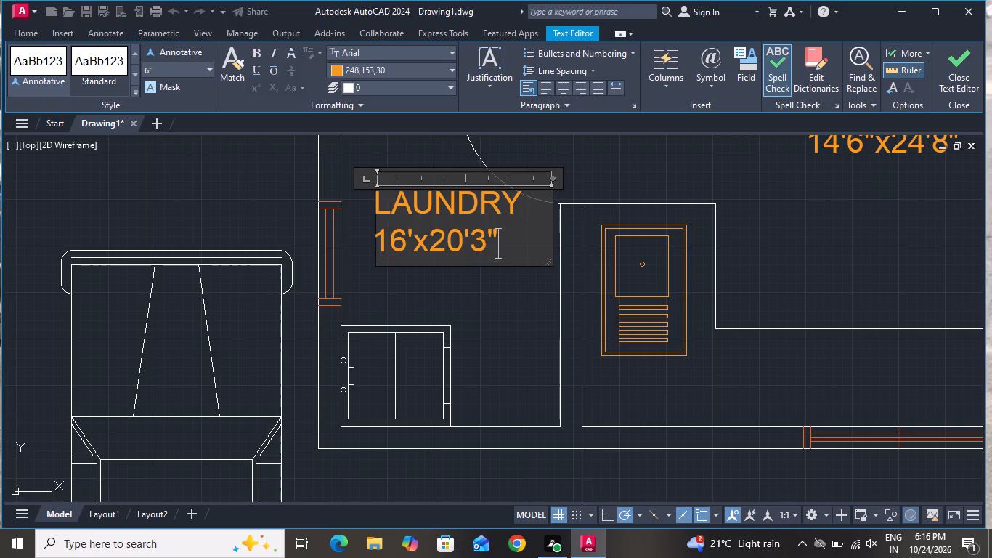
{"action": "key", "text": "BackSpace"}
{"action": "key", "text": "BackSpace"}
{"action": "key", "text": "BackSpace"}
{"action": "key", "text": "BackSpace"}
{"action": "key", "text": "BackSpace"}
{"action": "key", "text": "BackSpace"}
{"action": "key", "text": "BackSpace"}
{"action": "key", "text": "BackSpace"}
{"action": "key", "text": "BackSpace"}
{"action": "key", "text": "BackSpace"}
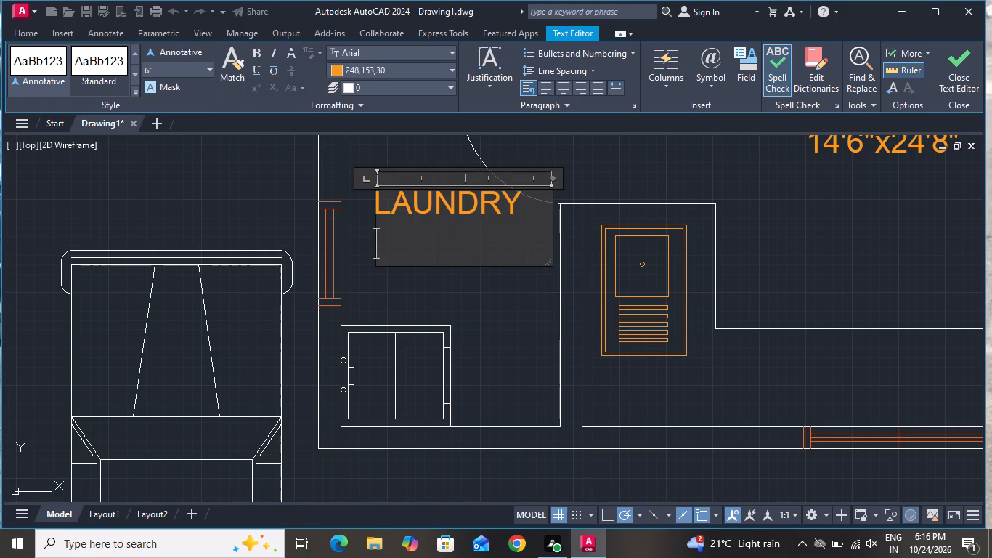
{"action": "key", "text": "4"}
{"action": "key", "text": "apostrophe"}
{"action": "type", "text": "11"}
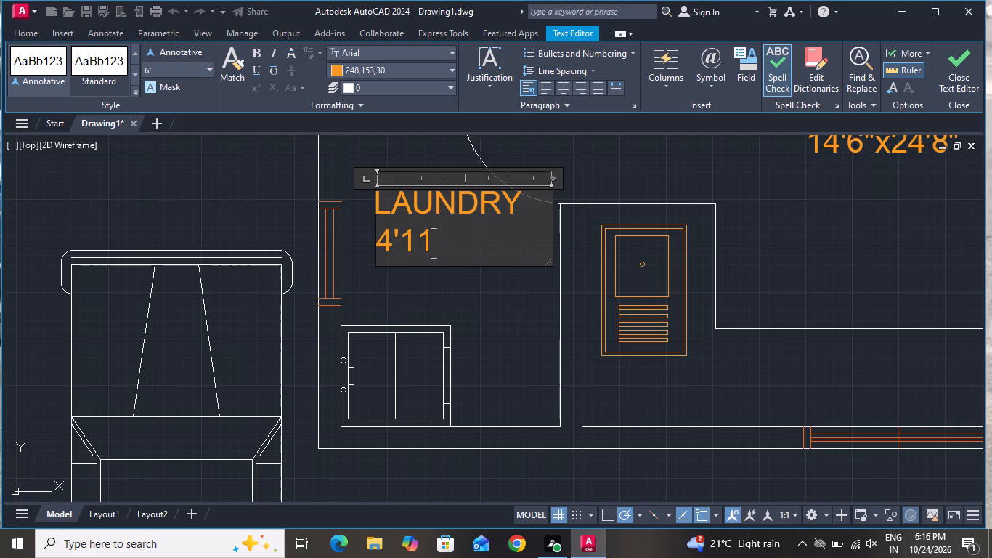
{"action": "type", "text": "\"X"}
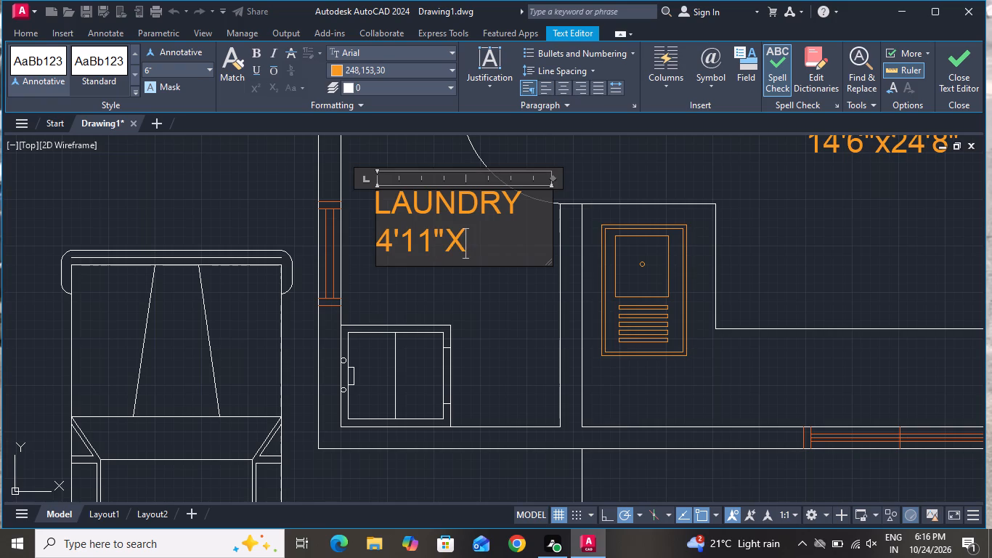
{"action": "key", "text": "7"}
{"action": "key", "text": "apostrophe"}
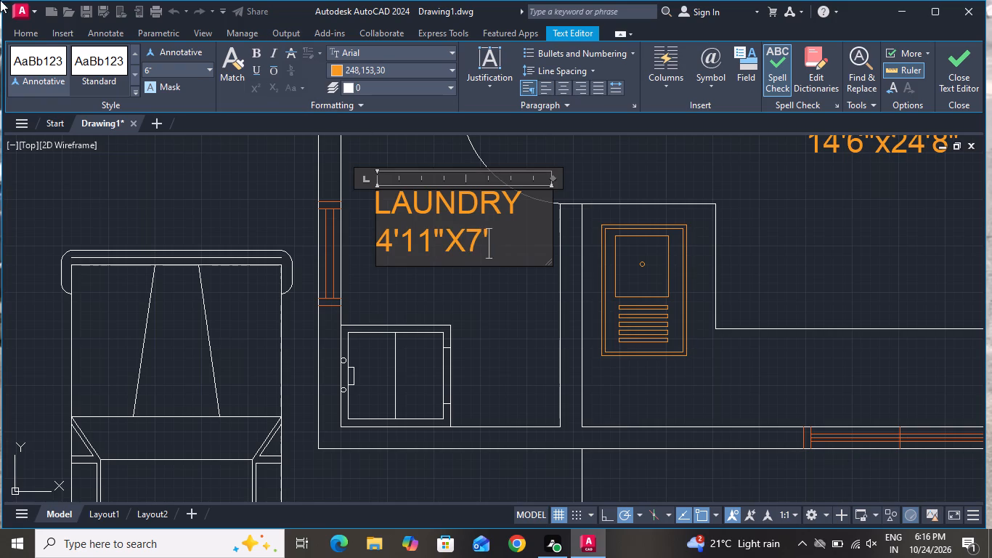
{"action": "type", "text": "11"}
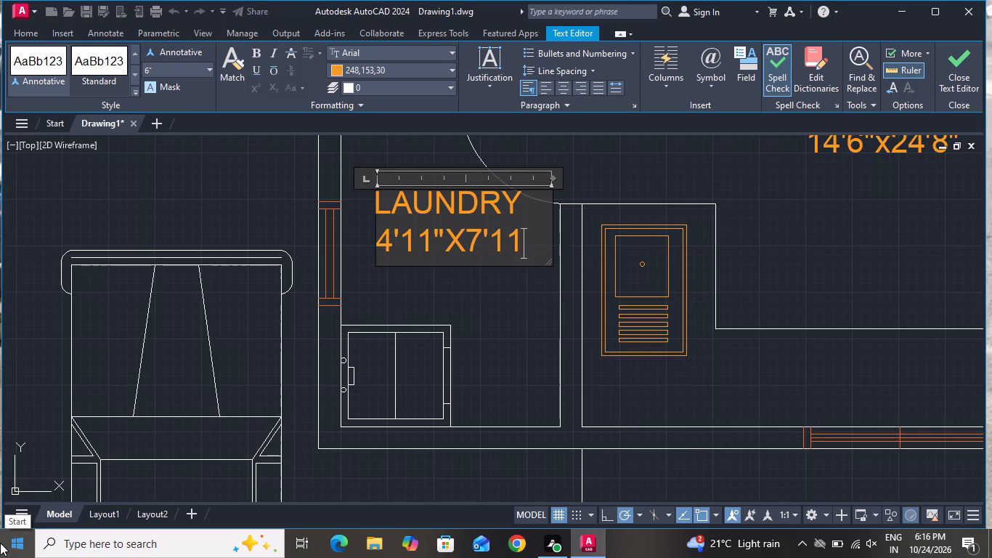
{"action": "key", "text": "shift+quotedbl"}
{"action": "scroll", "coordinate": [0, 543], "scroll_direction": "up", "scroll_amount": 1}
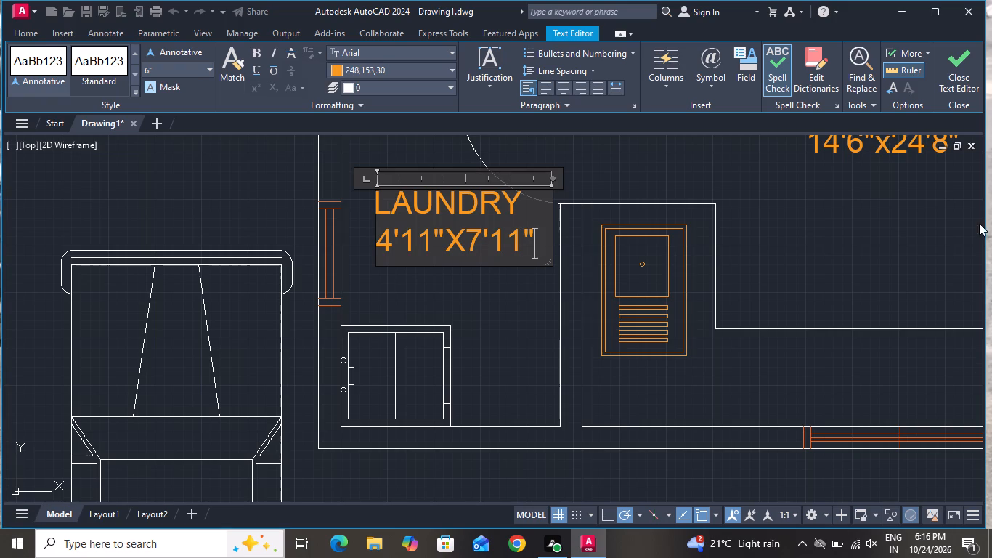
{"action": "left_click", "coordinate": [776, 247]}
Draw a line about 3'-4" long closing the south end of the west side strip, from the building's southwest corner to the outer boundary line.
{"action": "scroll", "coordinate": [765, 261], "scroll_direction": "down", "scroll_amount": 2}
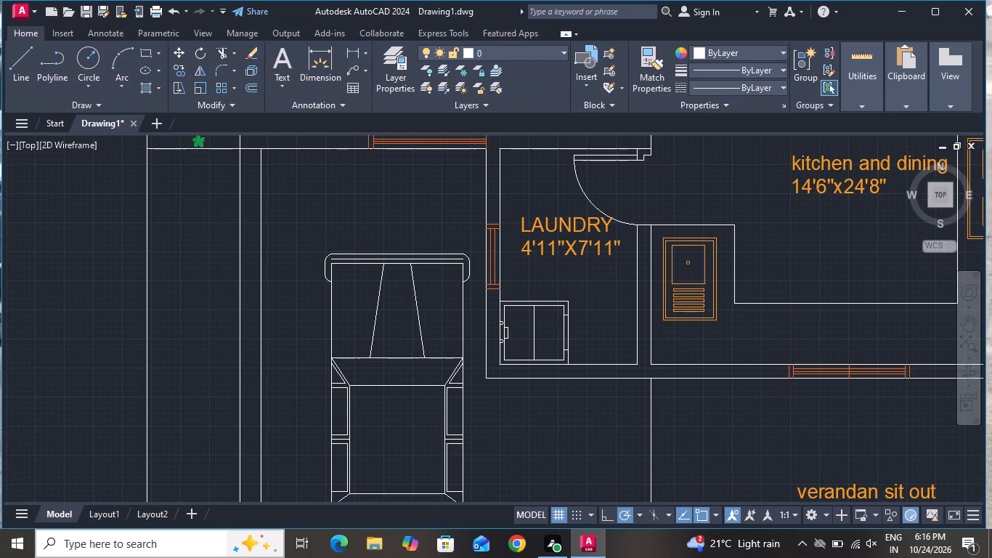
{"action": "scroll", "coordinate": [765, 261], "scroll_direction": "down", "scroll_amount": 1}
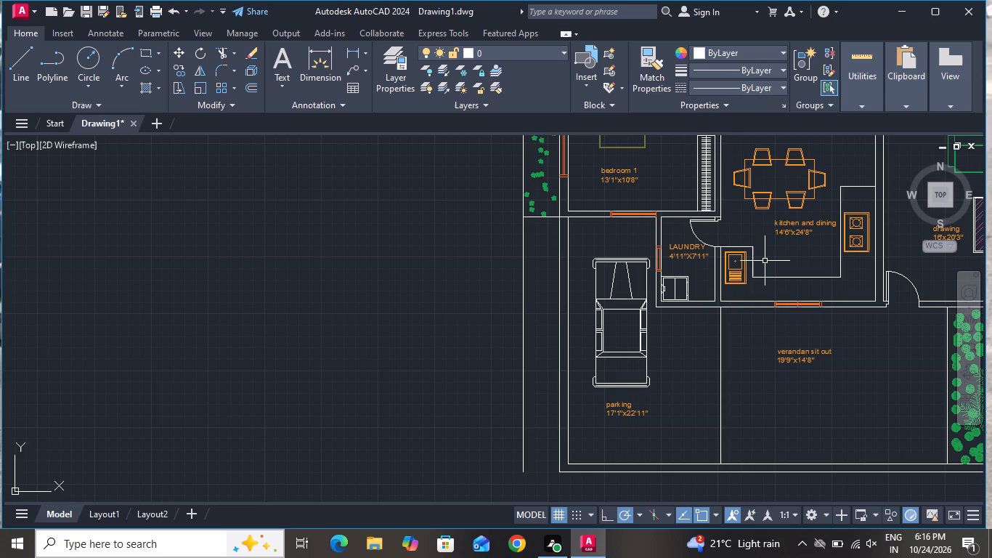
{"action": "scroll", "coordinate": [765, 261], "scroll_direction": "down", "scroll_amount": 1}
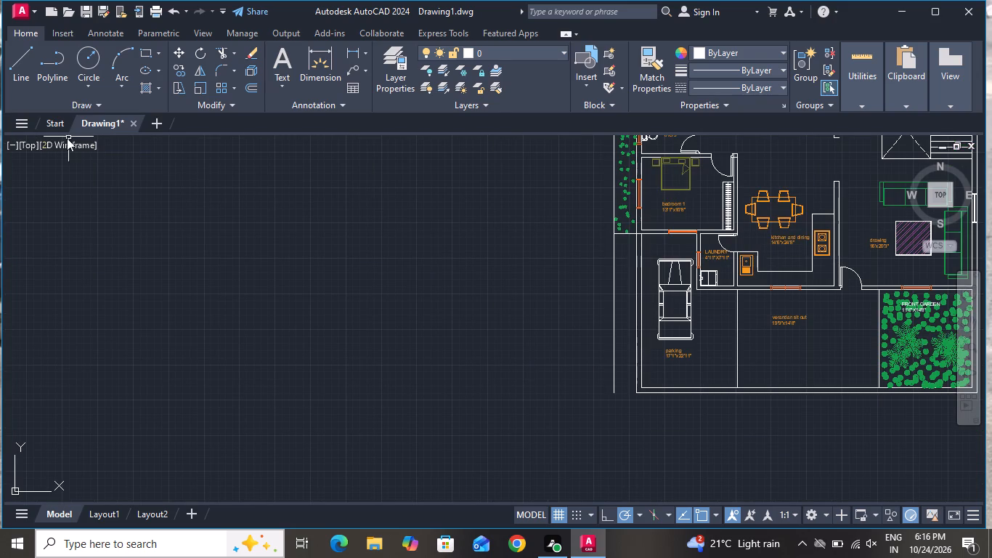
{"action": "left_click", "coordinate": [23, 70]}
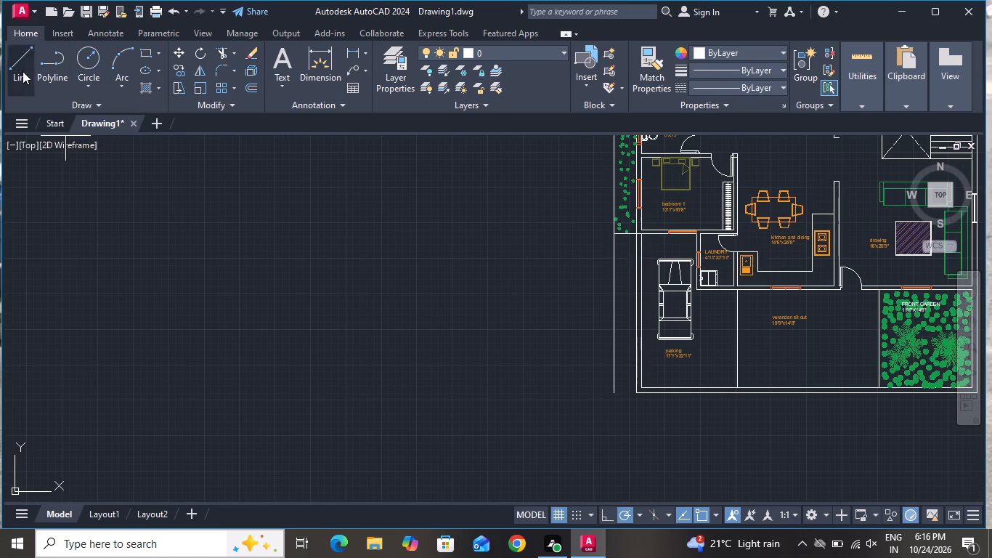
{"action": "scroll", "coordinate": [651, 387], "scroll_direction": "up", "scroll_amount": 3}
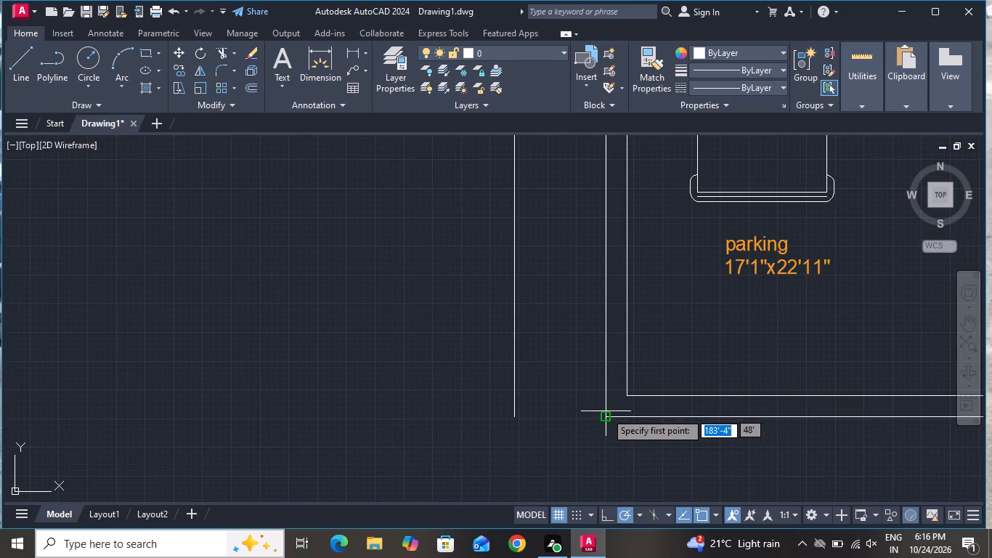
{"action": "left_click", "coordinate": [605, 416]}
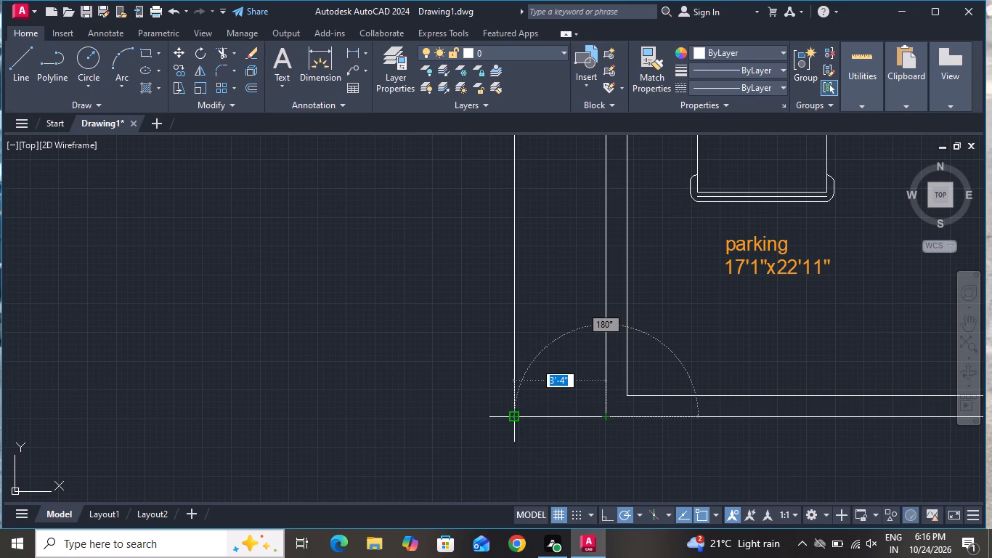
{"action": "left_click", "coordinate": [511, 416]}
{"action": "scroll", "coordinate": [510, 420], "scroll_direction": "down", "scroll_amount": 1}
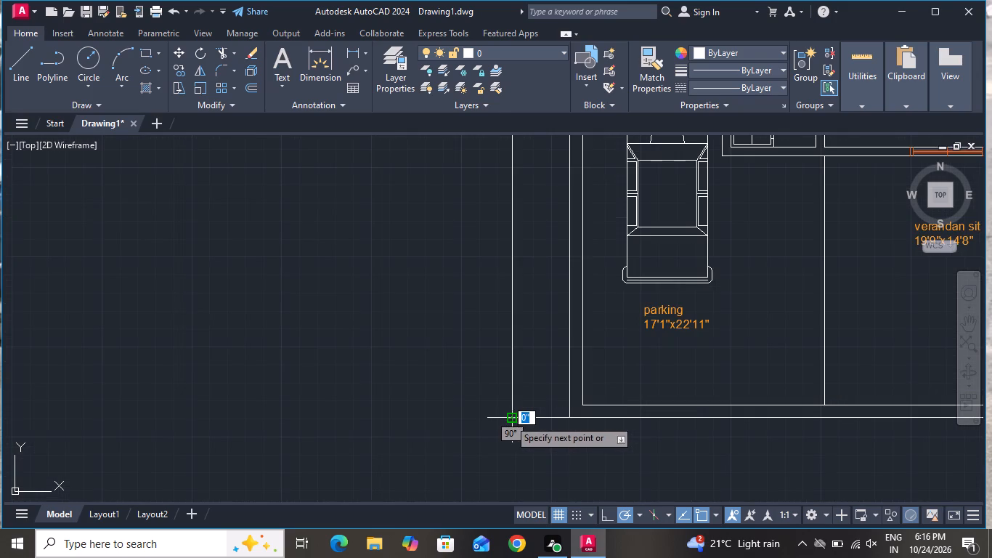
{"action": "right_click", "coordinate": [509, 421]}
{"action": "left_click", "coordinate": [578, 287]}
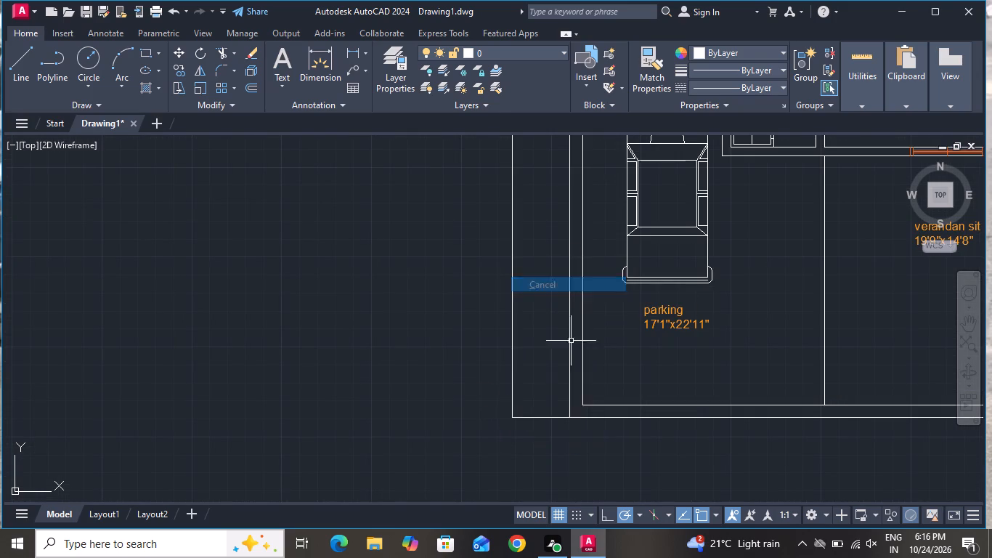
Offset the north boundary line of the west garden strip 6" inward.
{"action": "scroll", "coordinate": [555, 409], "scroll_direction": "down", "scroll_amount": 4}
{"action": "type", "text": "O 6"}
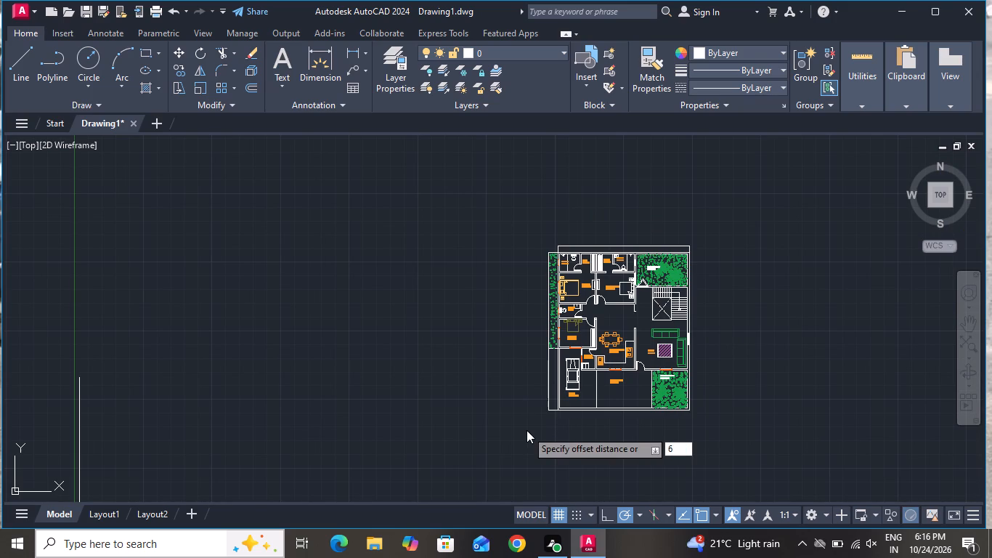
{"action": "key", "text": "shift+quotedbl"}
{"action": "key", "text": "Return"}
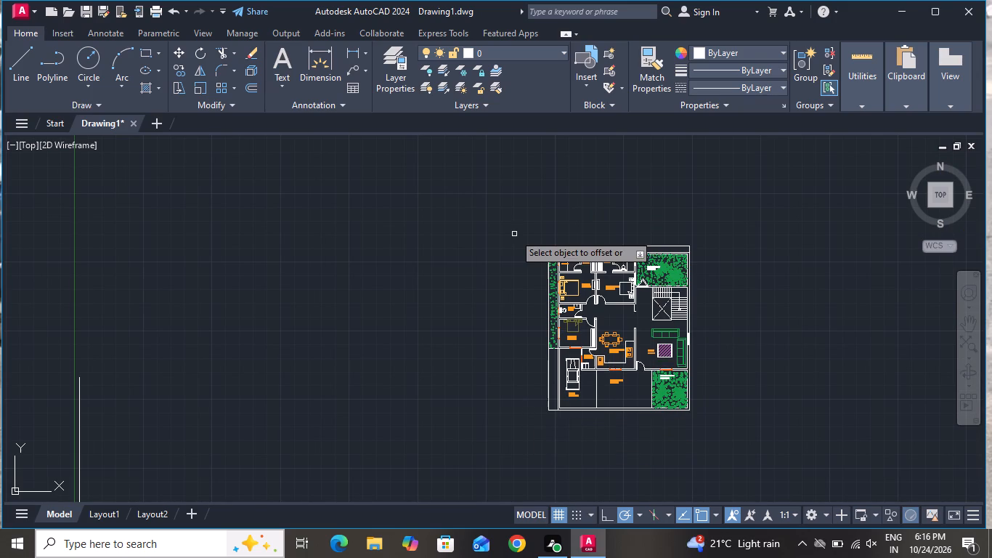
{"action": "scroll", "coordinate": [556, 245], "scroll_direction": "up", "scroll_amount": 3}
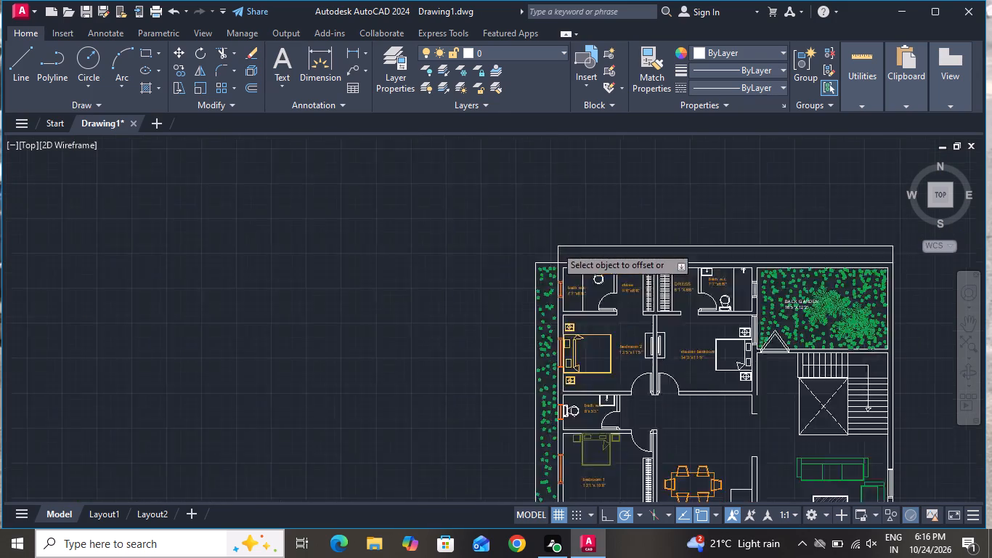
{"action": "scroll", "coordinate": [556, 246], "scroll_direction": "up", "scroll_amount": 1}
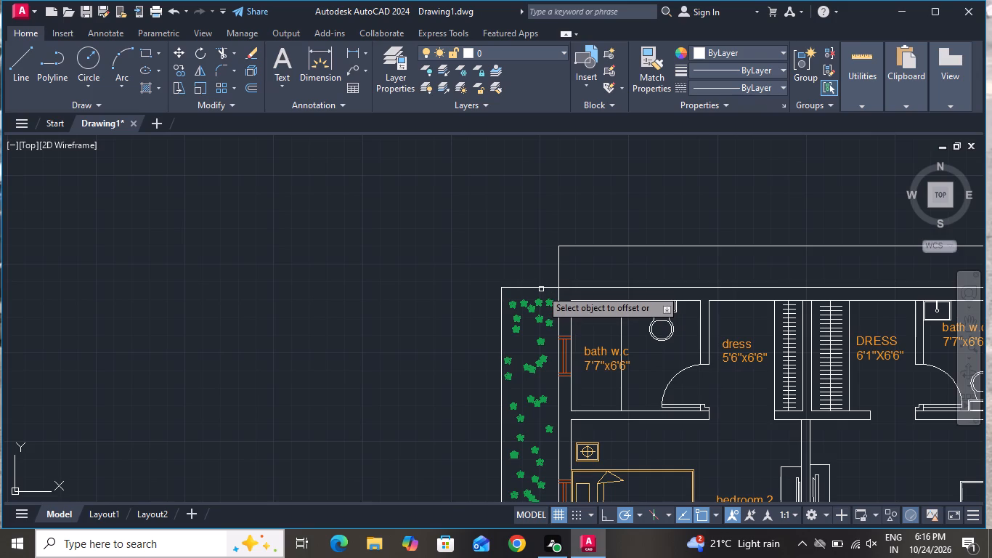
{"action": "left_click", "coordinate": [541, 289]}
{"action": "left_click", "coordinate": [545, 300]}
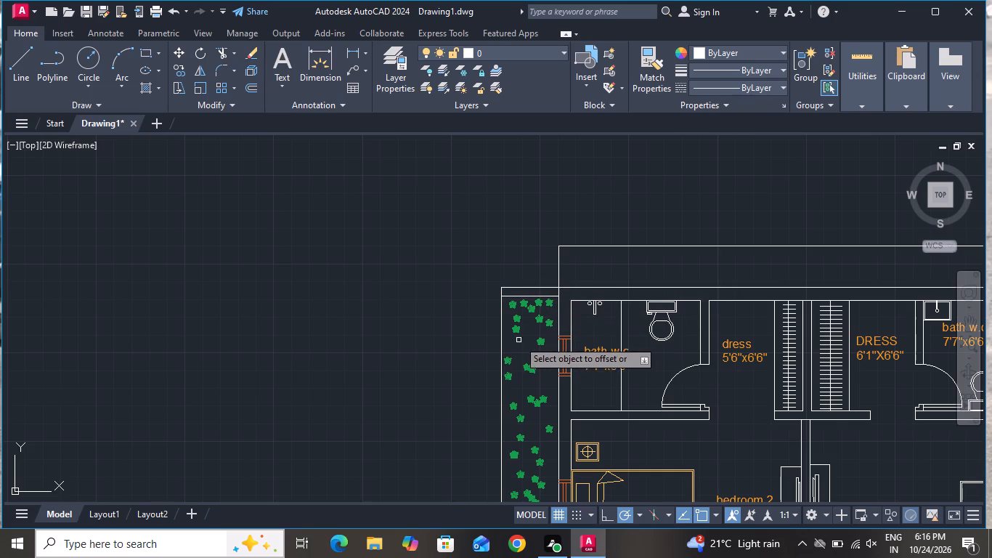
Offset the west boundary line of the garden strip 6" to both its outer and inner sides.
{"action": "left_click", "coordinate": [503, 348]}
{"action": "left_click", "coordinate": [507, 346]}
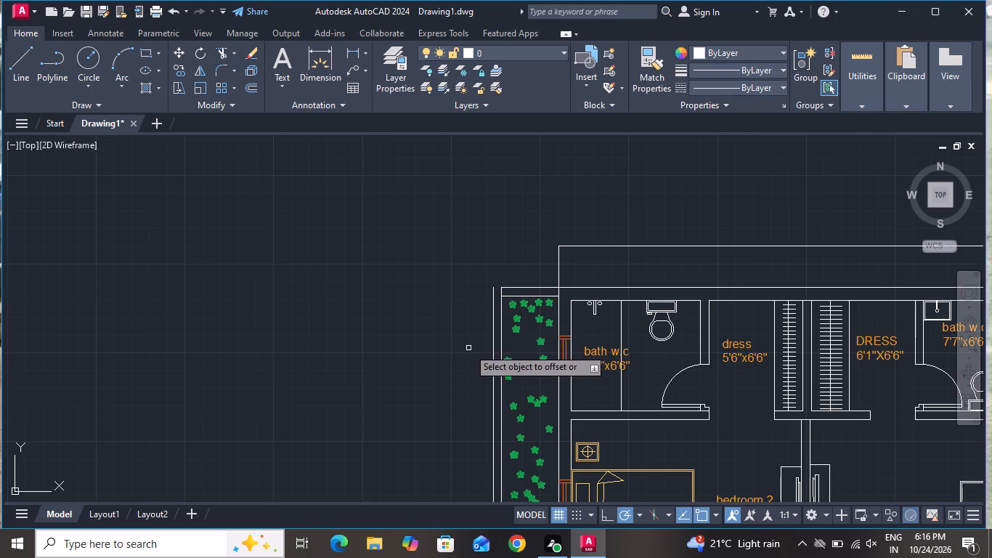
{"action": "left_click", "coordinate": [502, 344]}
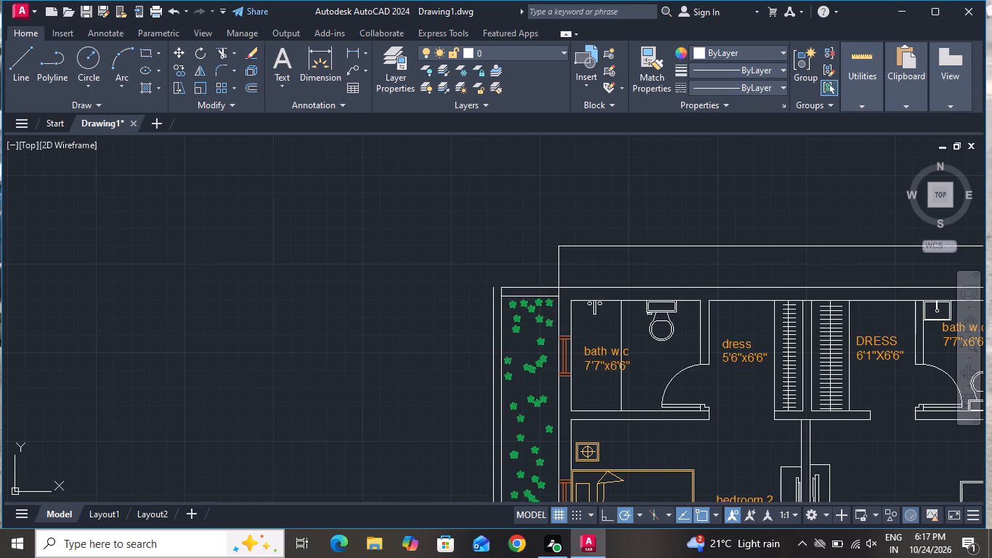
{"action": "left_click", "coordinate": [530, 347]}
Offset the line closing the side strip's south end 6" inward and finish offsetting.
{"action": "scroll", "coordinate": [534, 306], "scroll_direction": "down", "scroll_amount": 5}
{"action": "scroll", "coordinate": [529, 413], "scroll_direction": "up", "scroll_amount": 2}
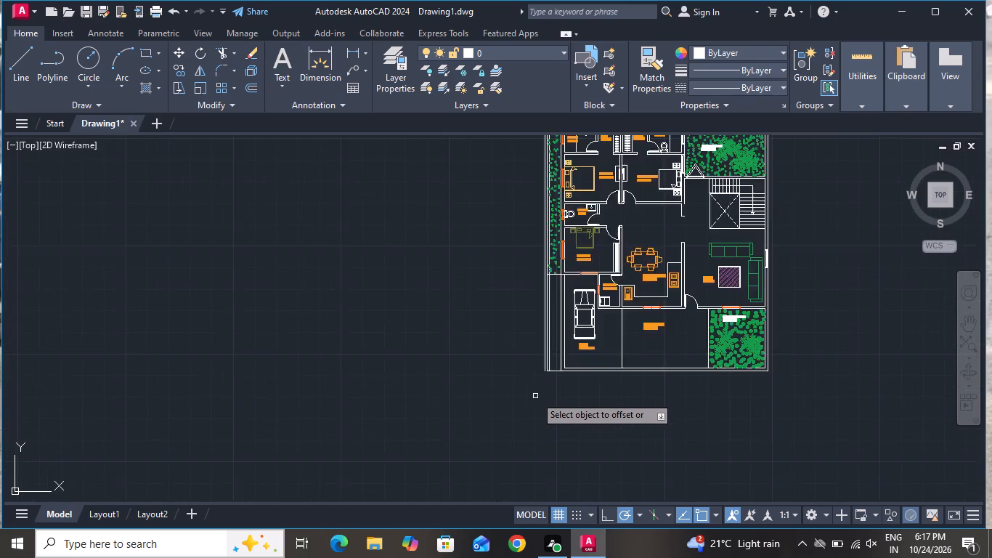
{"action": "scroll", "coordinate": [535, 396], "scroll_direction": "up", "scroll_amount": 3}
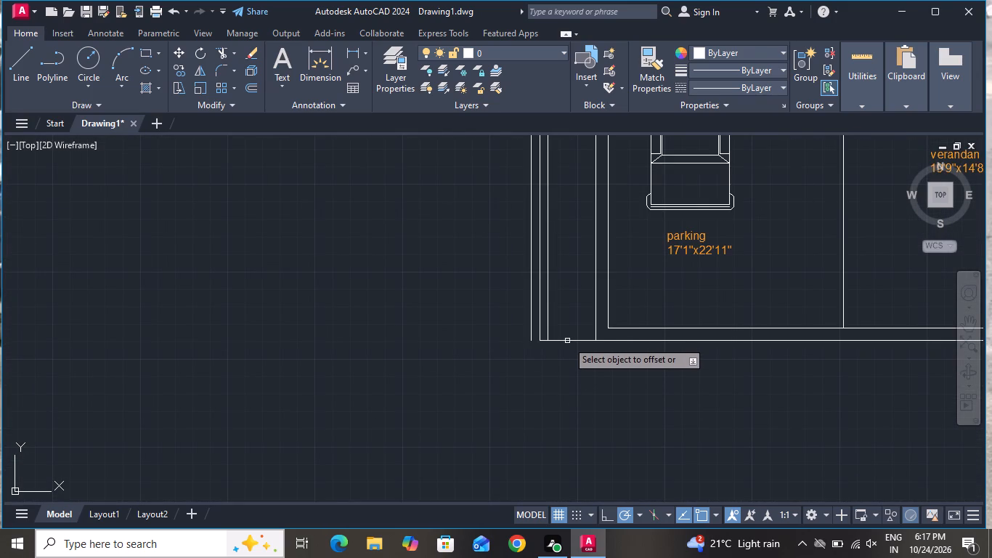
{"action": "left_click", "coordinate": [567, 341]}
{"action": "left_click", "coordinate": [570, 317]}
{"action": "right_click", "coordinate": [542, 403]}
{"action": "left_click", "coordinate": [581, 273]}
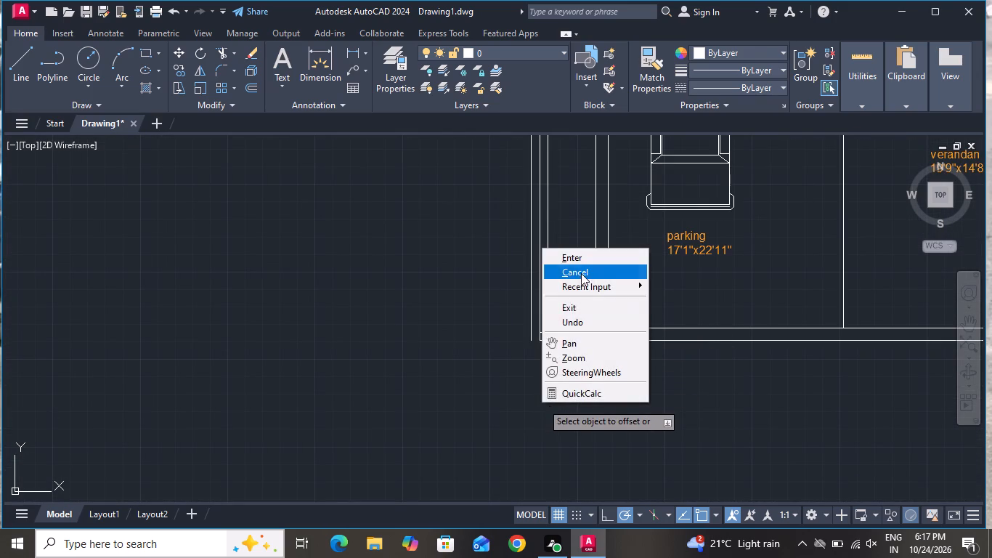
Delete the stray offset line outside the west boundary.
{"action": "left_click", "coordinate": [532, 227]}
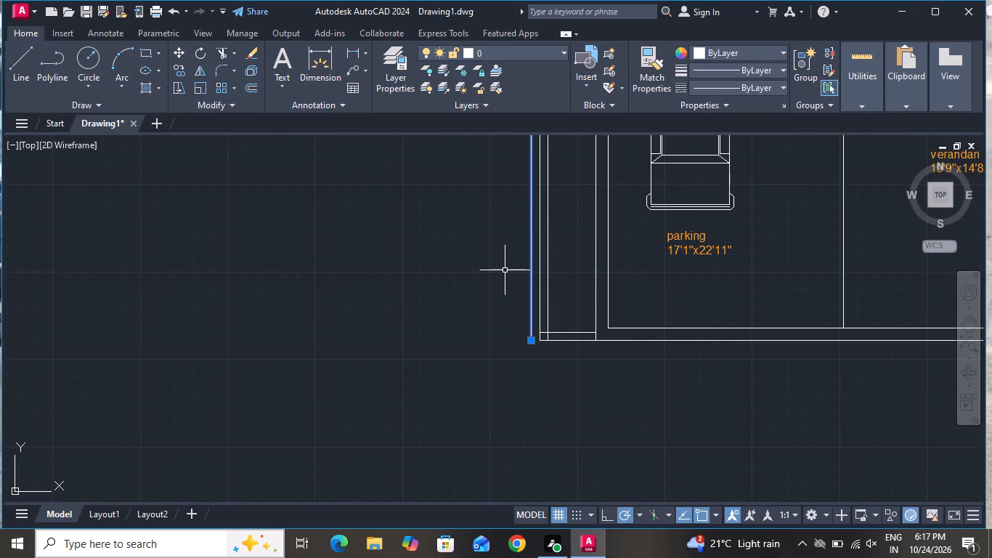
{"action": "key", "text": "Delete"}
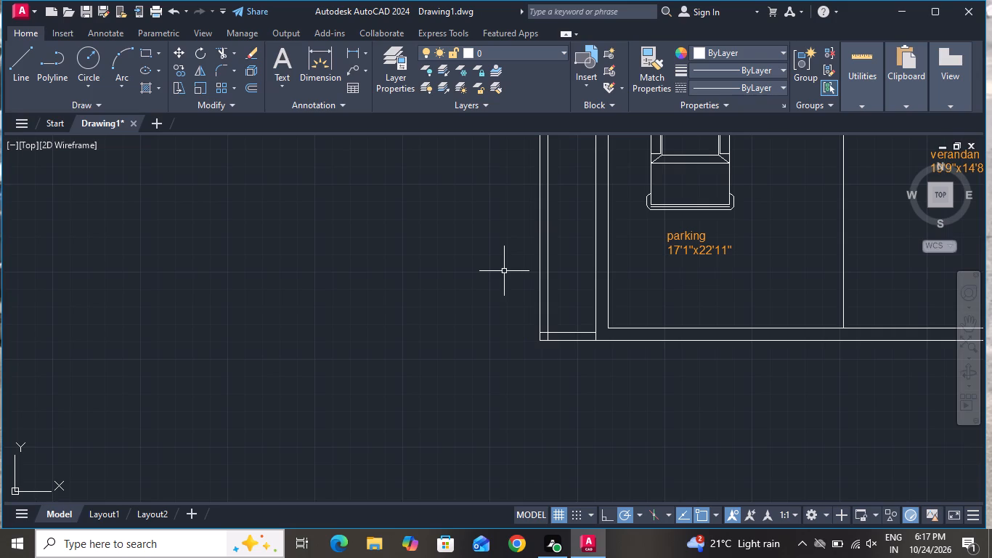
Trim the overlapping inner wall lines at the southwest corner of the side strip.
{"action": "left_click", "coordinate": [222, 54]}
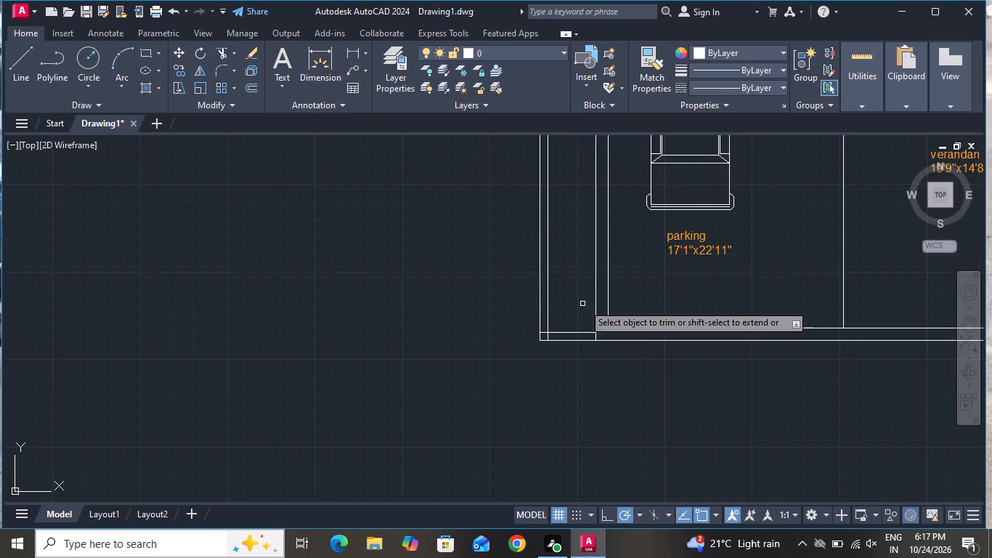
{"action": "scroll", "coordinate": [531, 321], "scroll_direction": "up", "scroll_amount": 3}
{"action": "left_click", "coordinate": [585, 358]}
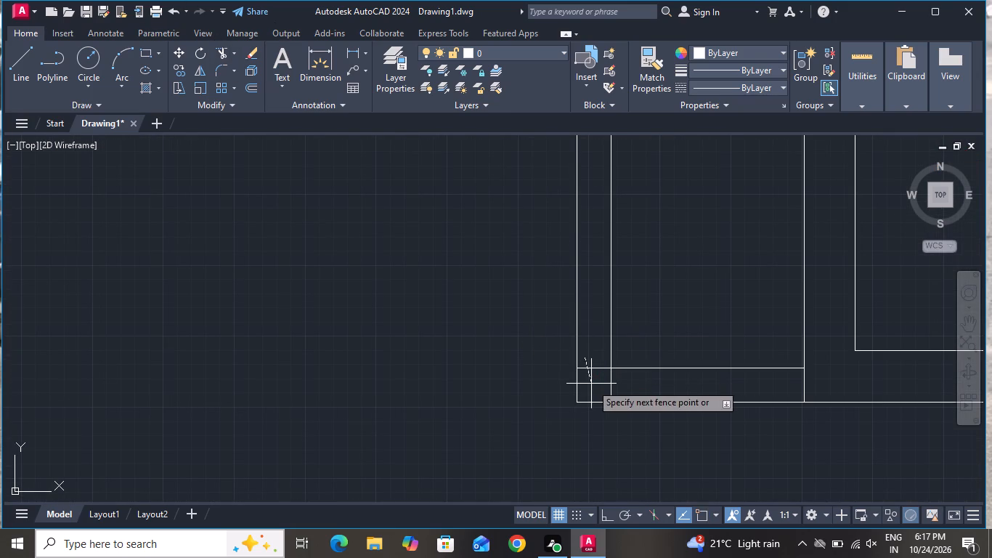
{"action": "double_click", "coordinate": [591, 384]}
{"action": "left_click", "coordinate": [632, 376]}
{"action": "scroll", "coordinate": [633, 485], "scroll_direction": "down", "scroll_amount": 2}
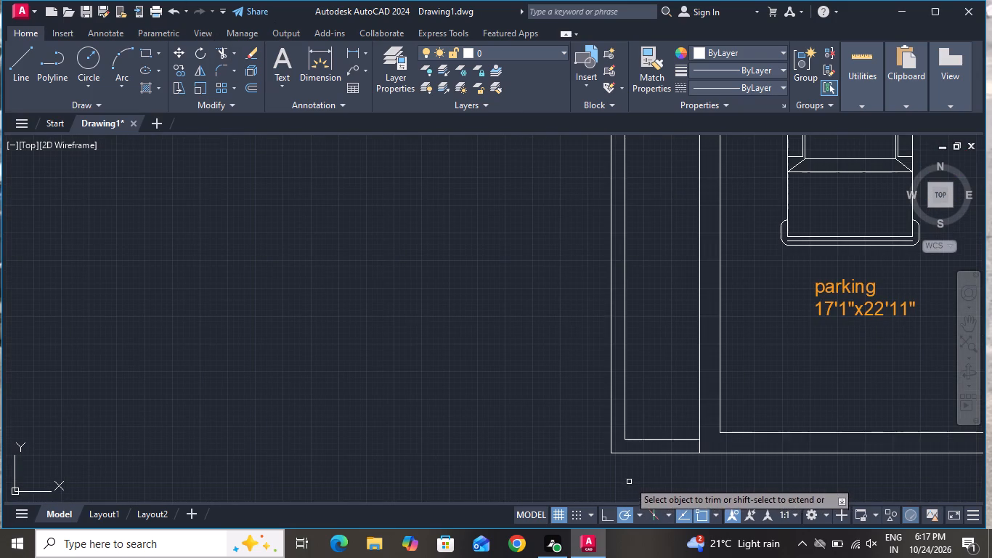
Trim the garden's south dividing line where it crosses the new west boundary wall.
{"action": "scroll", "coordinate": [621, 474], "scroll_direction": "down", "scroll_amount": 2}
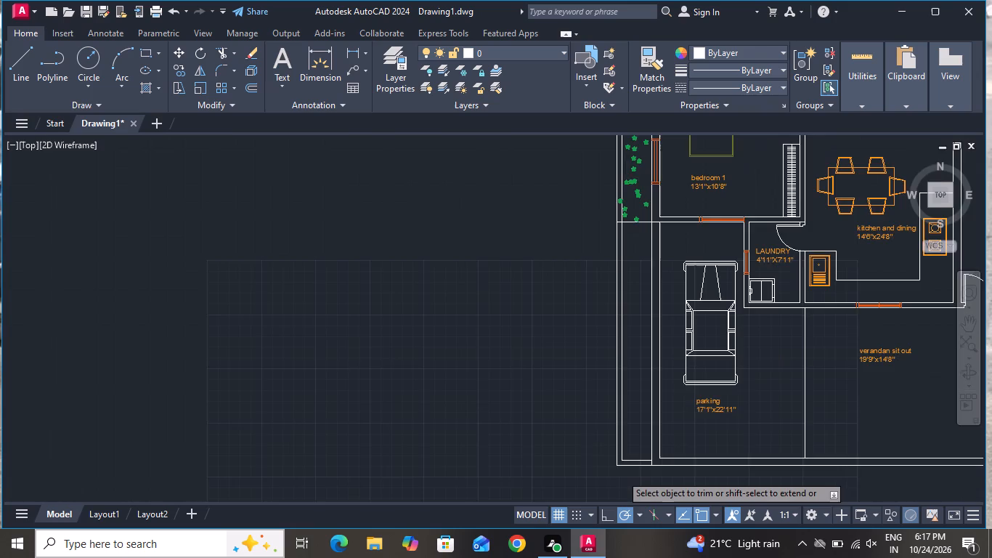
{"action": "scroll", "coordinate": [621, 474], "scroll_direction": "down", "scroll_amount": 1}
{"action": "scroll", "coordinate": [615, 306], "scroll_direction": "up", "scroll_amount": 4}
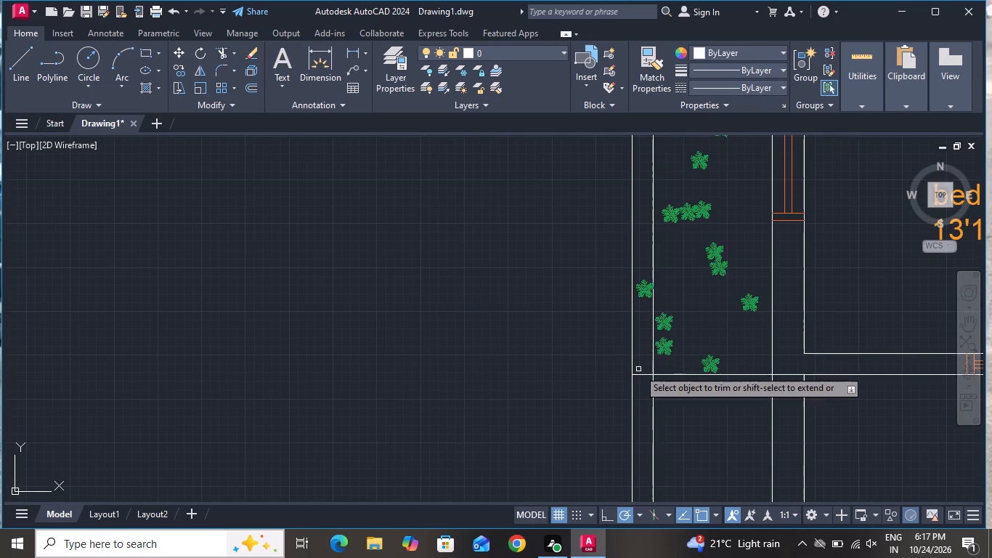
{"action": "left_click", "coordinate": [639, 360]}
{"action": "left_click", "coordinate": [639, 390]}
{"action": "left_click", "coordinate": [643, 286]}
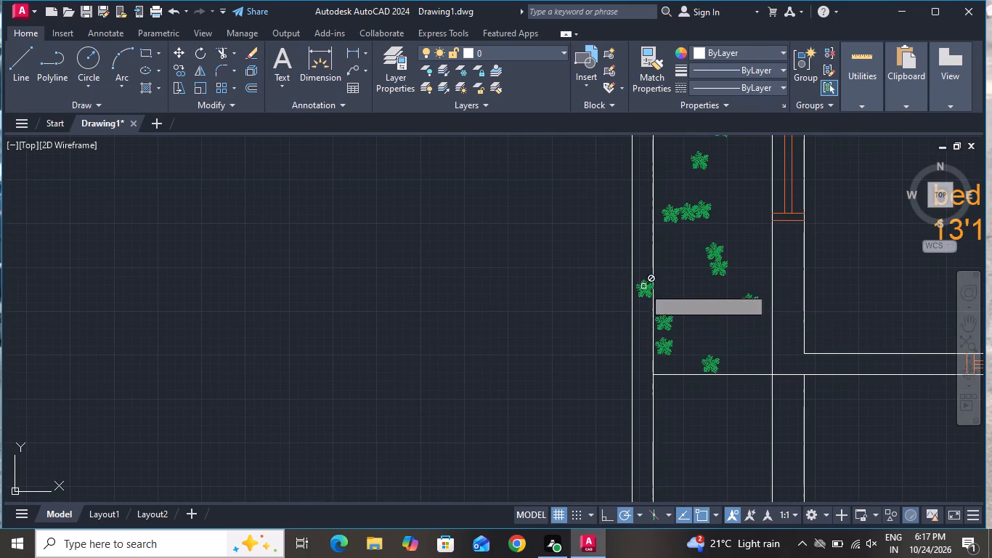
Trim the overlapping inner wall lines at the garden strip's northwest corner and the building wall line crossing the north boundary wall.
{"action": "scroll", "coordinate": [643, 422], "scroll_direction": "down", "scroll_amount": 4}
{"action": "scroll", "coordinate": [638, 176], "scroll_direction": "up", "scroll_amount": 3}
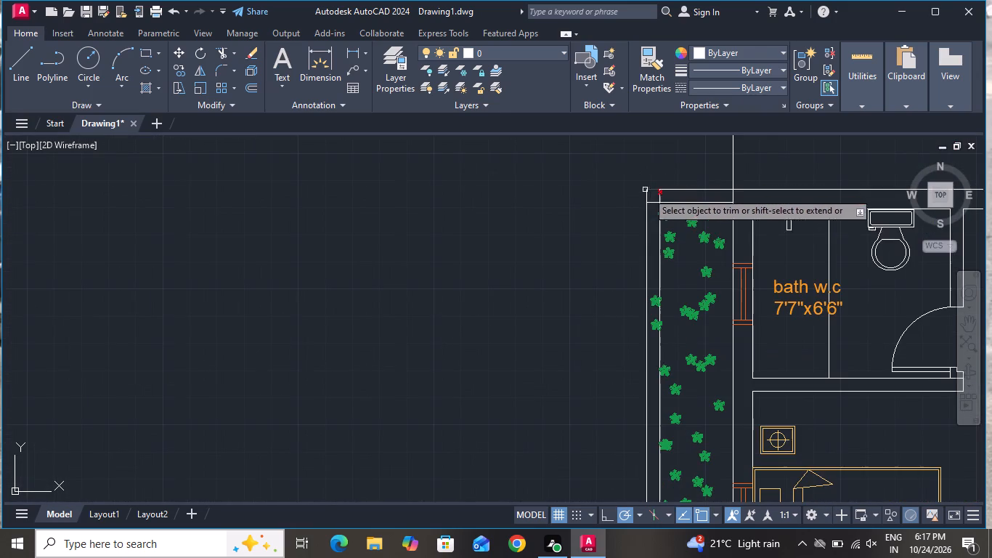
{"action": "left_click", "coordinate": [657, 195]}
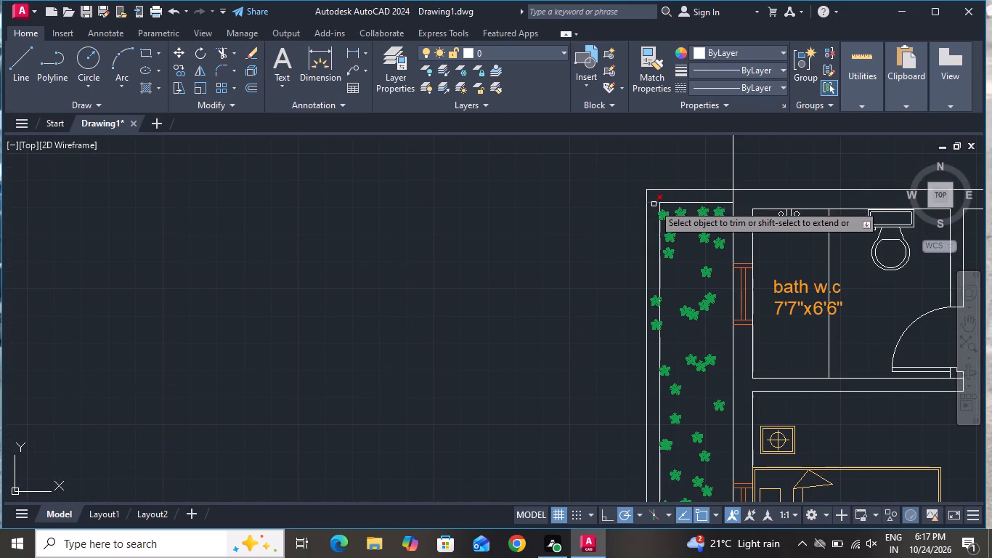
{"action": "left_click", "coordinate": [654, 203]}
{"action": "left_click", "coordinate": [734, 195]}
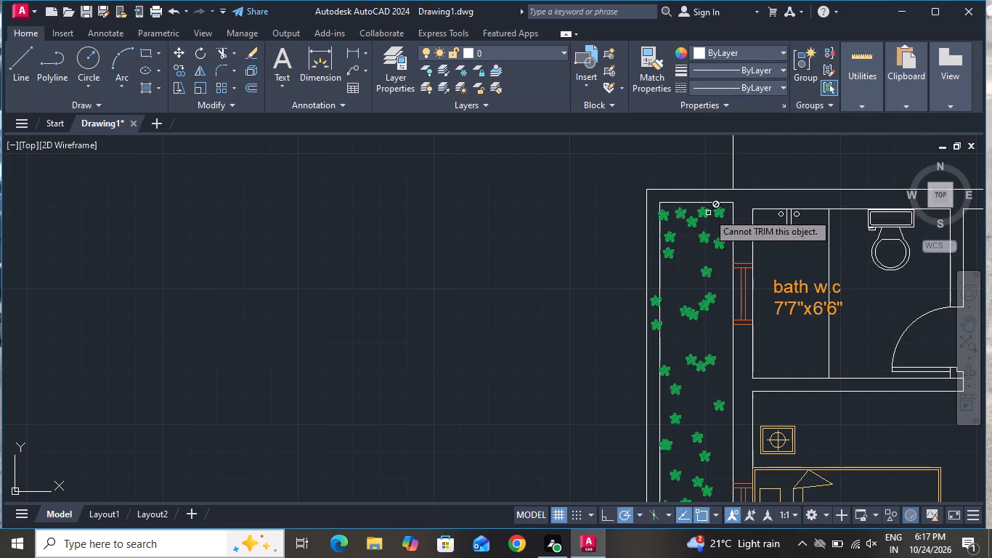
{"action": "scroll", "coordinate": [751, 177], "scroll_direction": "down", "scroll_amount": 1}
{"action": "left_click", "coordinate": [765, 150]}
{"action": "left_click", "coordinate": [717, 153]}
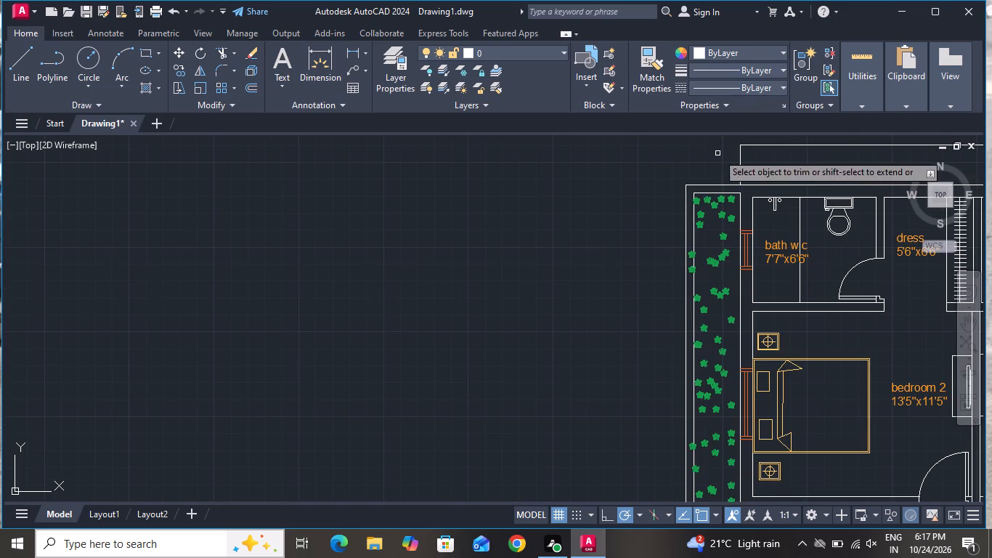
Trim the building wall line's stub crossing the south boundary wall beside the parking and finish trimming.
{"action": "scroll", "coordinate": [570, 203], "scroll_direction": "down", "scroll_amount": 4}
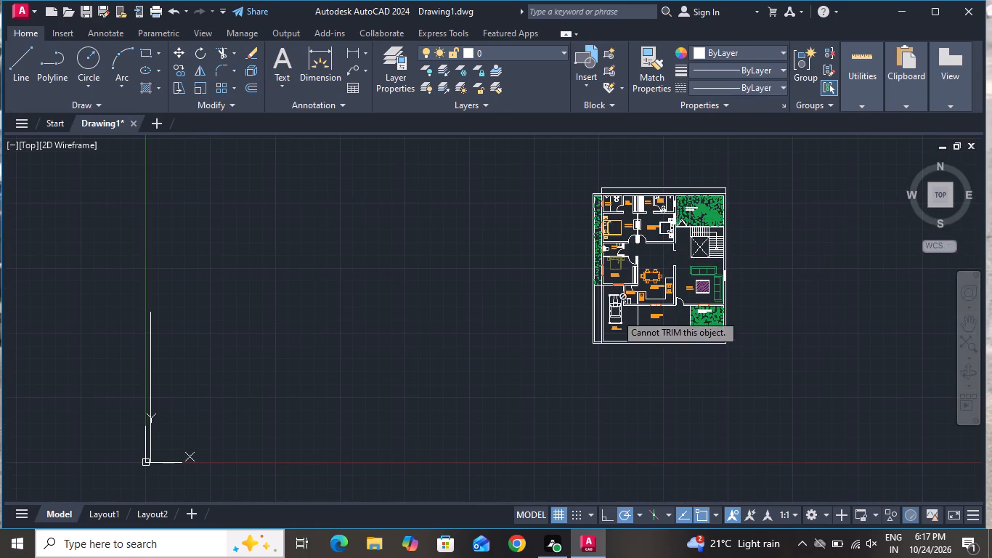
{"action": "scroll", "coordinate": [598, 341], "scroll_direction": "up", "scroll_amount": 8}
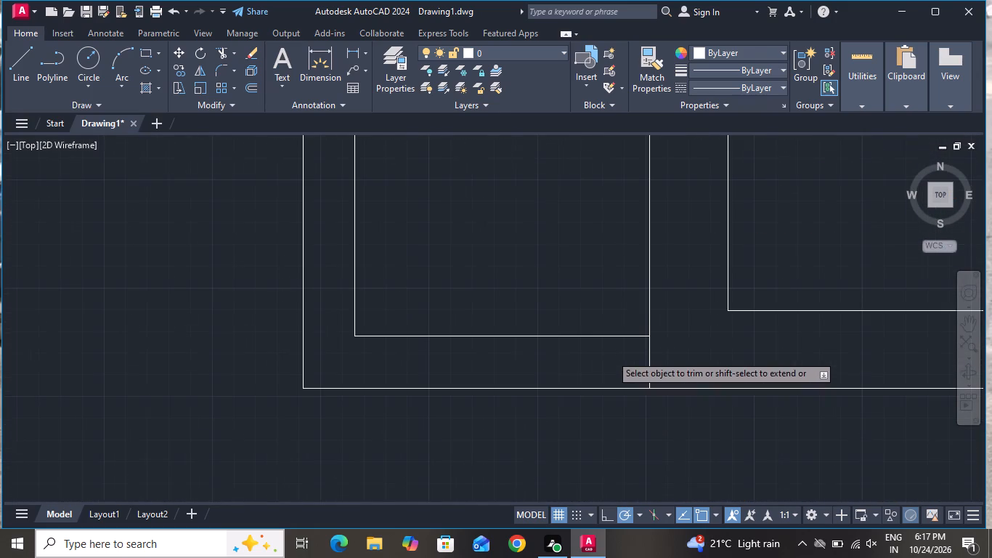
{"action": "left_click", "coordinate": [661, 349]}
{"action": "left_click", "coordinate": [620, 357]}
{"action": "right_click", "coordinate": [591, 458]}
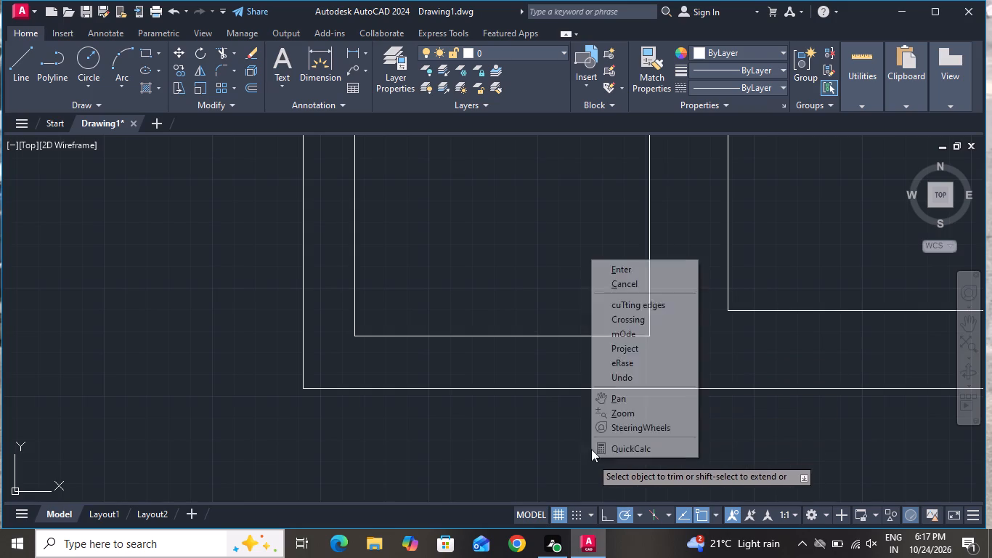
{"action": "left_click", "coordinate": [640, 284]}
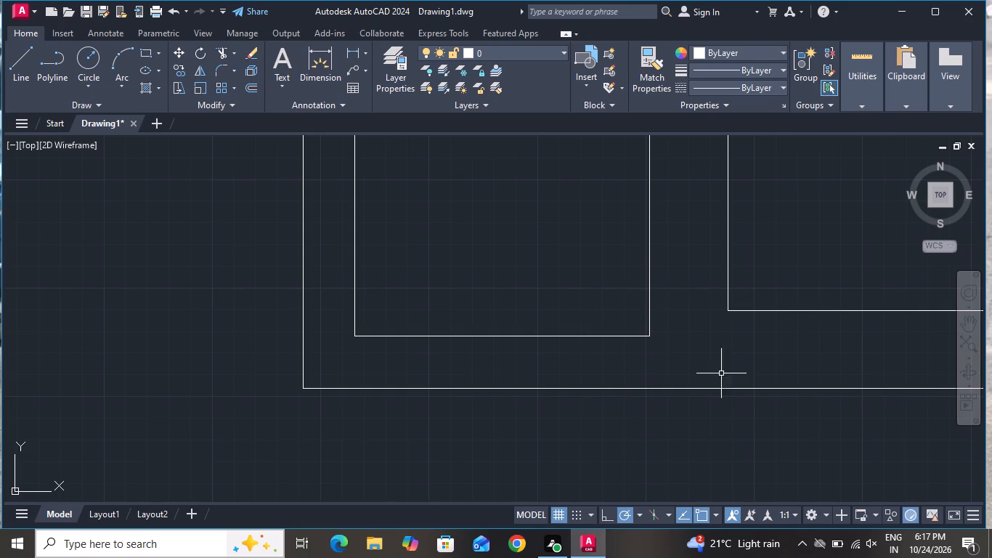
{"action": "scroll", "coordinate": [719, 375], "scroll_direction": "down", "scroll_amount": 6}
{"action": "scroll", "coordinate": [694, 437], "scroll_direction": "down", "scroll_amount": 1}
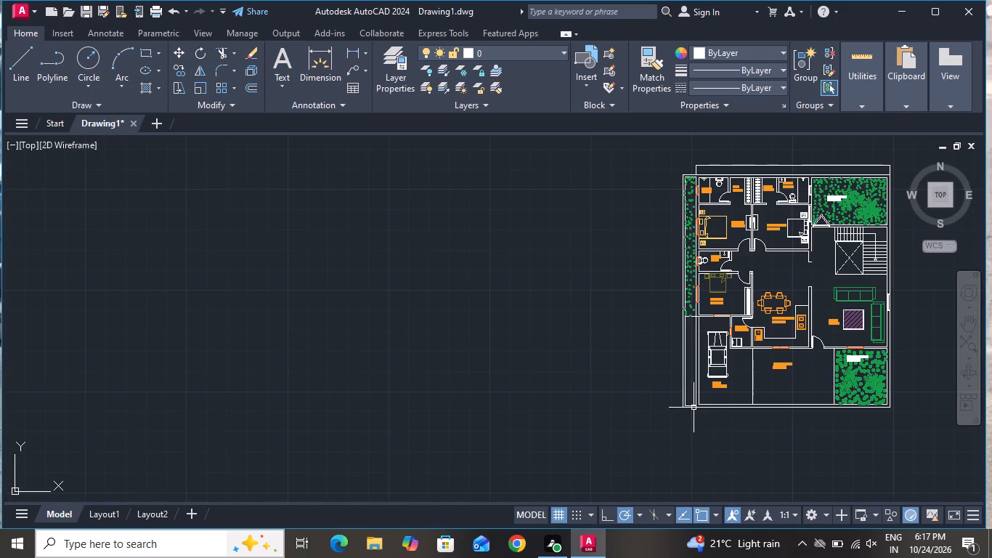
Delete the five garden strip plants that overlap the west boundary wall.
{"action": "scroll", "coordinate": [688, 191], "scroll_direction": "up", "scroll_amount": 5}
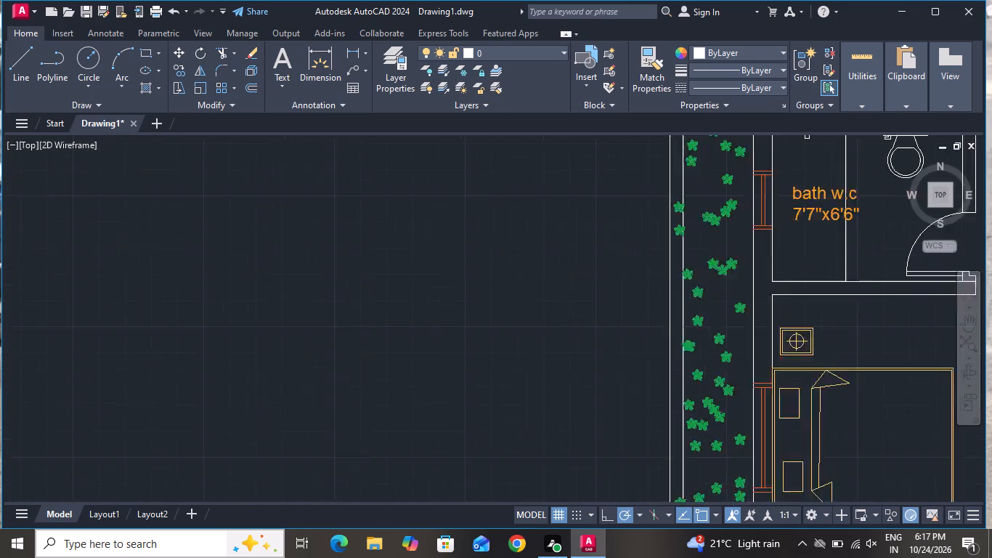
{"action": "left_click", "coordinate": [686, 225]}
{"action": "left_click", "coordinate": [682, 258]}
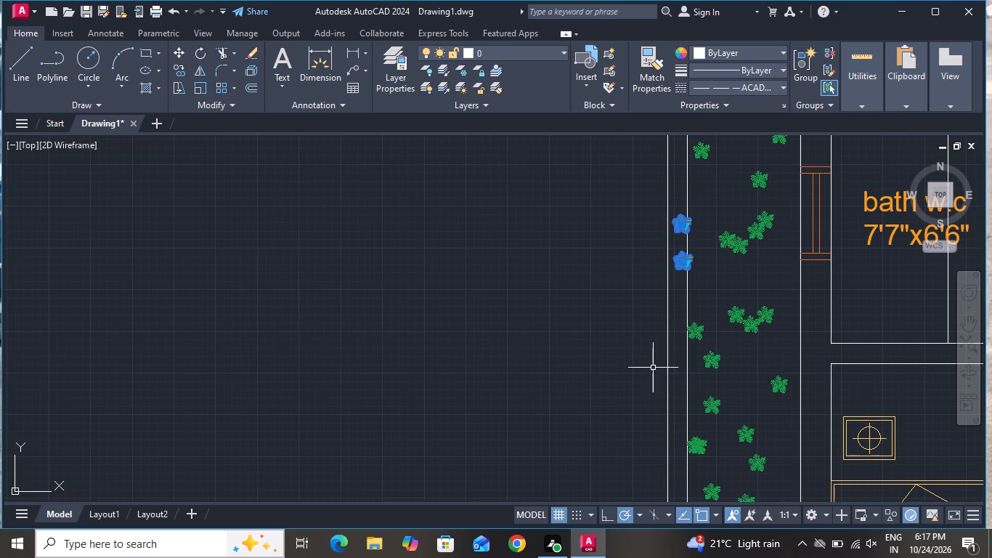
{"action": "scroll", "coordinate": [653, 369], "scroll_direction": "down", "scroll_amount": 1}
{"action": "scroll", "coordinate": [668, 232], "scroll_direction": "down", "scroll_amount": 2}
{"action": "scroll", "coordinate": [667, 312], "scroll_direction": "up", "scroll_amount": 1}
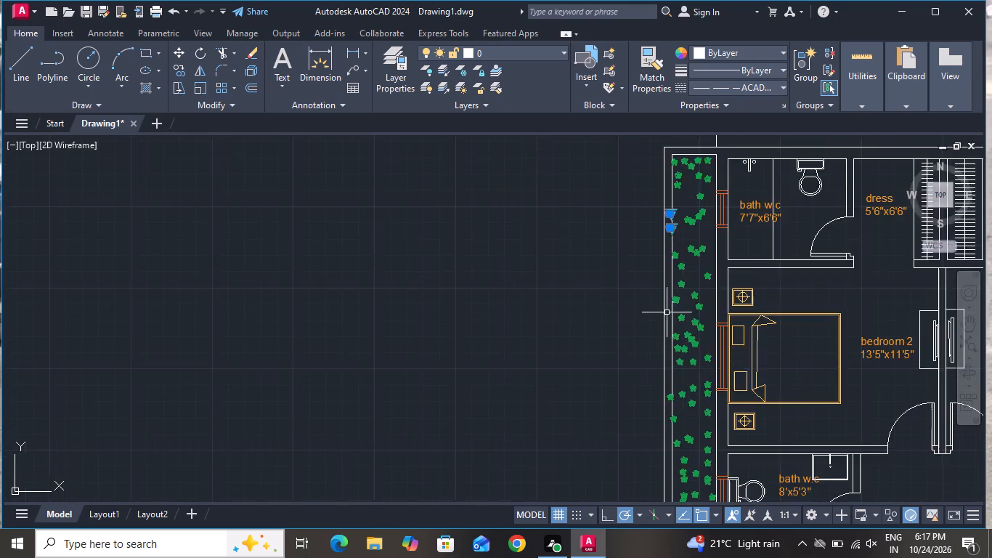
{"action": "scroll", "coordinate": [667, 312], "scroll_direction": "up", "scroll_amount": 2}
{"action": "scroll", "coordinate": [670, 325], "scroll_direction": "down", "scroll_amount": 2}
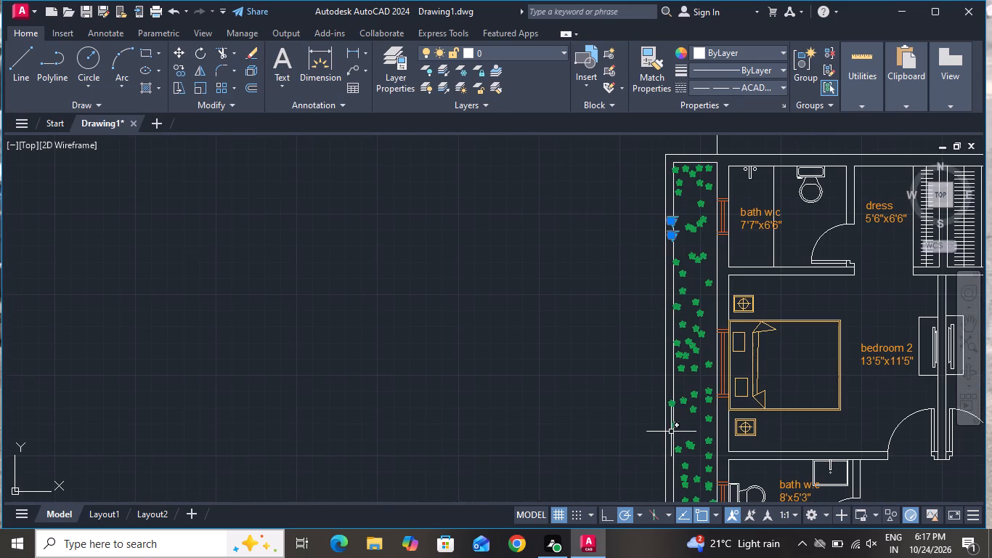
{"action": "scroll", "coordinate": [678, 383], "scroll_direction": "down", "scroll_amount": 2}
{"action": "scroll", "coordinate": [675, 424], "scroll_direction": "up", "scroll_amount": 3}
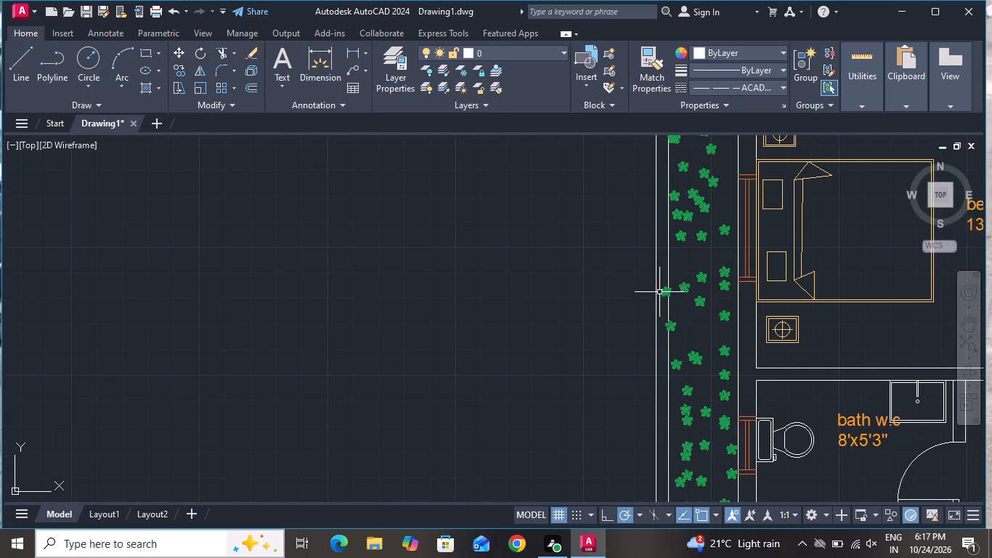
{"action": "left_click", "coordinate": [662, 287]}
{"action": "left_click", "coordinate": [673, 323]}
{"action": "scroll", "coordinate": [692, 289], "scroll_direction": "down", "scroll_amount": 1}
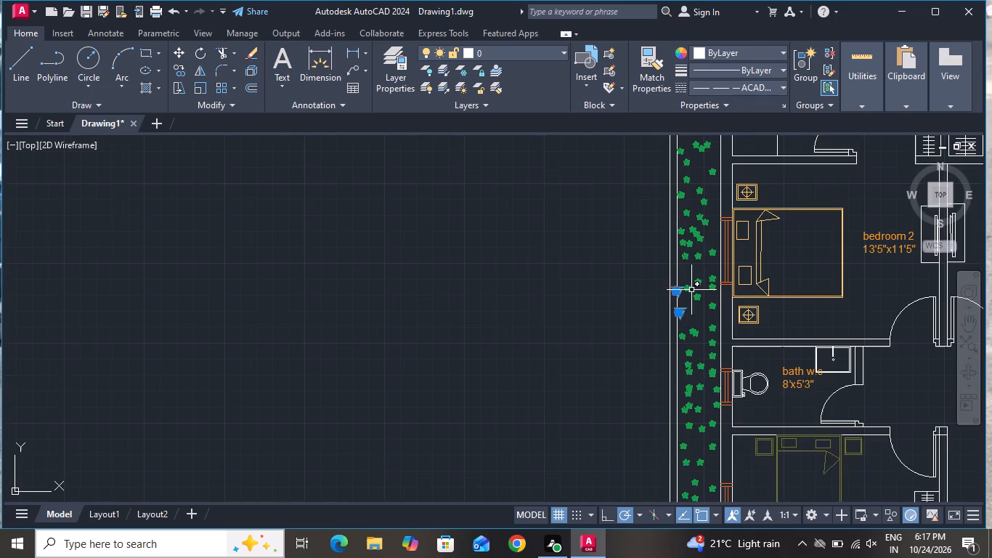
{"action": "scroll", "coordinate": [688, 400], "scroll_direction": "down", "scroll_amount": 2}
{"action": "scroll", "coordinate": [678, 479], "scroll_direction": "up", "scroll_amount": 3}
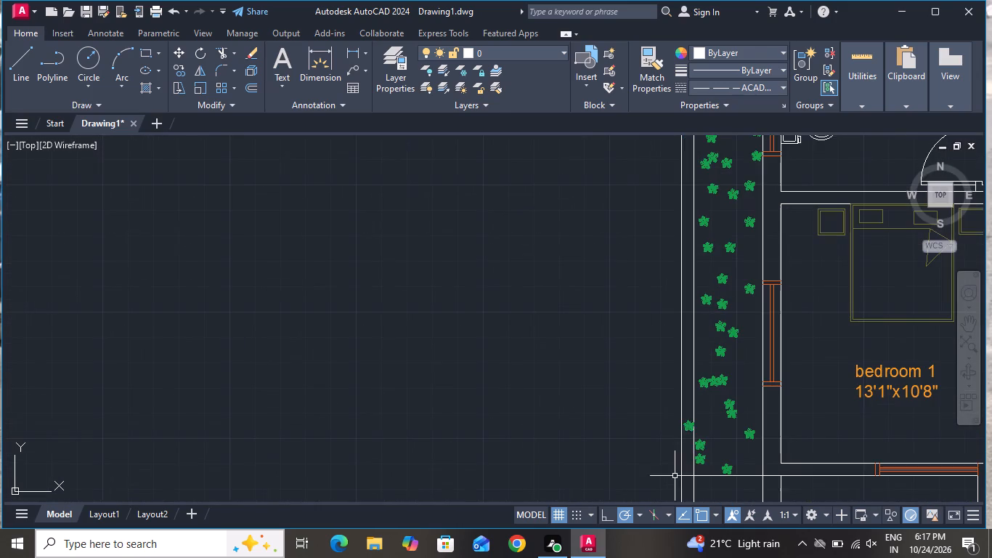
{"action": "left_click", "coordinate": [690, 423]}
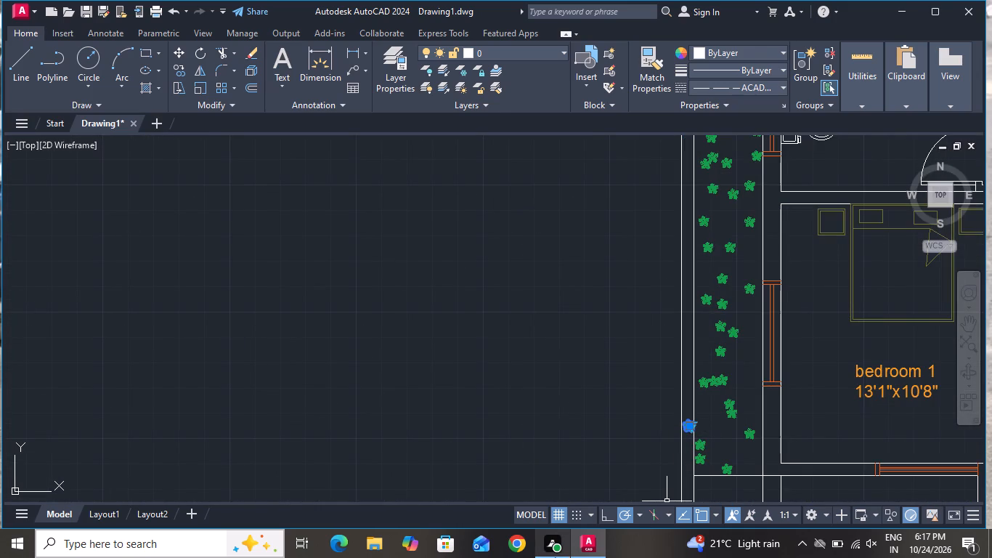
{"action": "key", "text": "Delete"}
Draw a short line across the south boundary wall below the parking, near its southwest corner, as the opening's west edge.
{"action": "scroll", "coordinate": [555, 557], "scroll_direction": "down", "scroll_amount": 4}
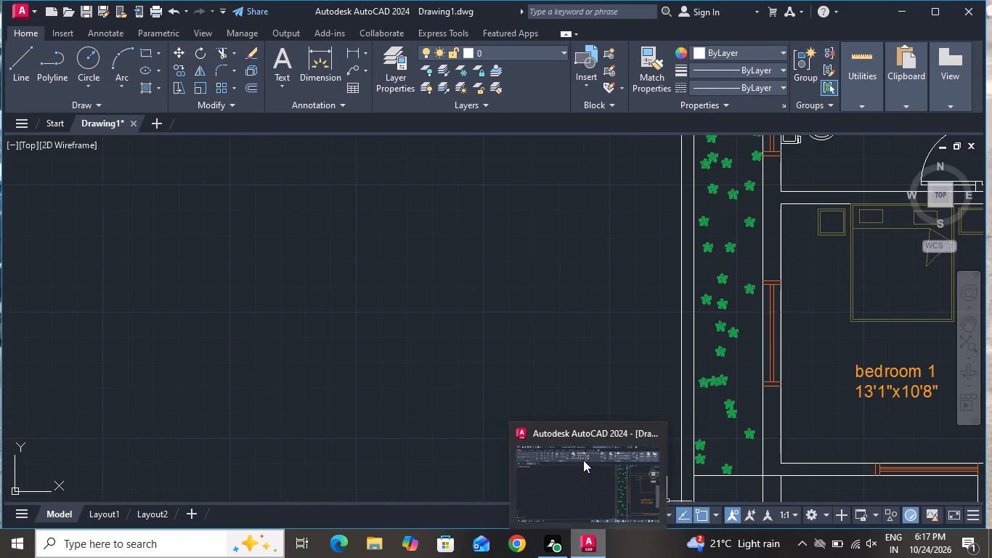
{"action": "scroll", "coordinate": [570, 414], "scroll_direction": "down", "scroll_amount": 2}
{"action": "scroll", "coordinate": [578, 342], "scroll_direction": "down", "scroll_amount": 4}
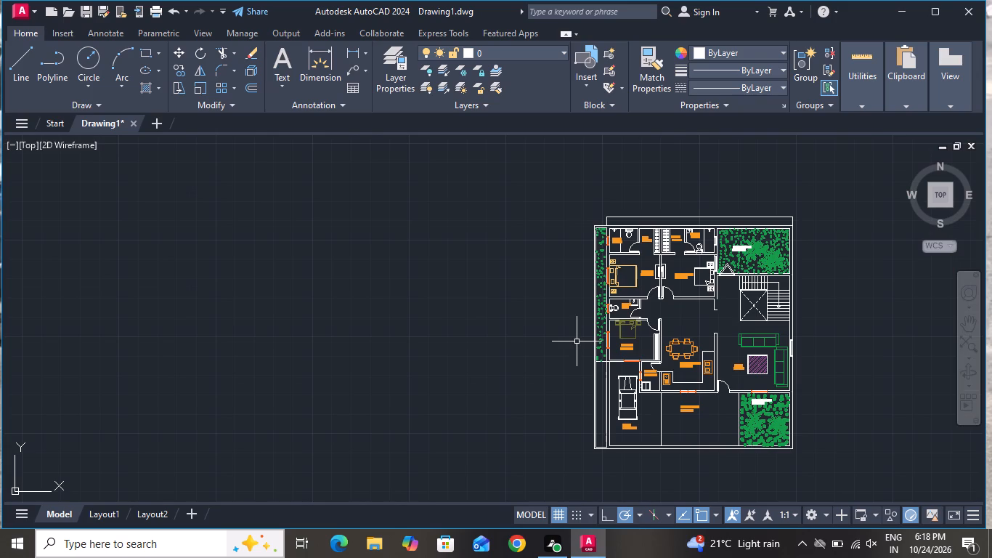
{"action": "scroll", "coordinate": [690, 442], "scroll_direction": "up", "scroll_amount": 2}
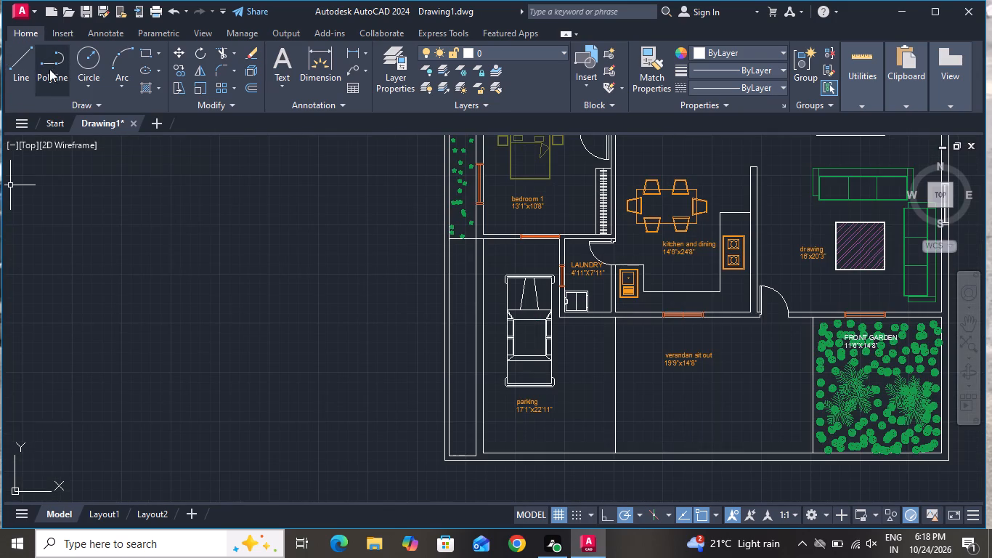
{"action": "left_click", "coordinate": [23, 71]}
{"action": "scroll", "coordinate": [447, 352], "scroll_direction": "down", "scroll_amount": 1}
{"action": "scroll", "coordinate": [457, 432], "scroll_direction": "up", "scroll_amount": 3}
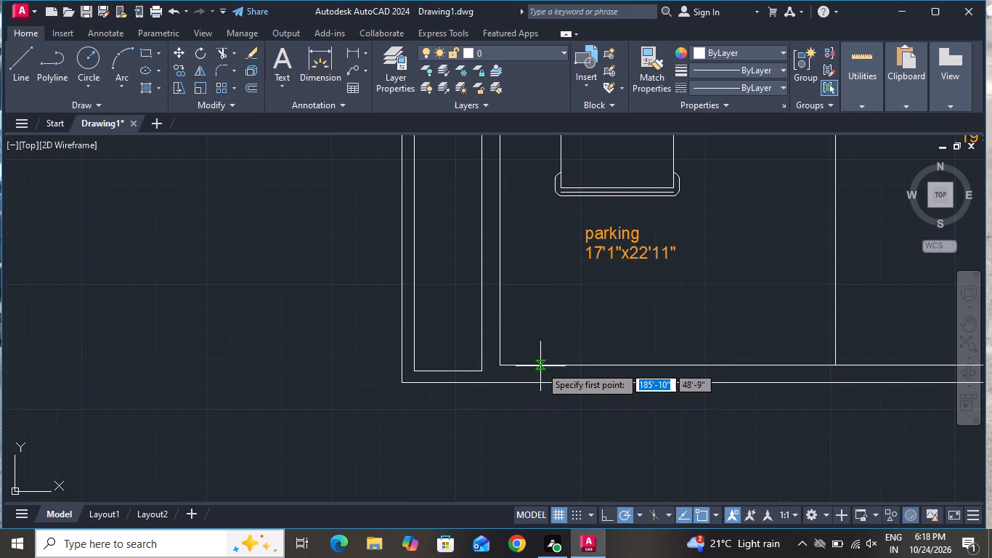
{"action": "left_click", "coordinate": [537, 366]}
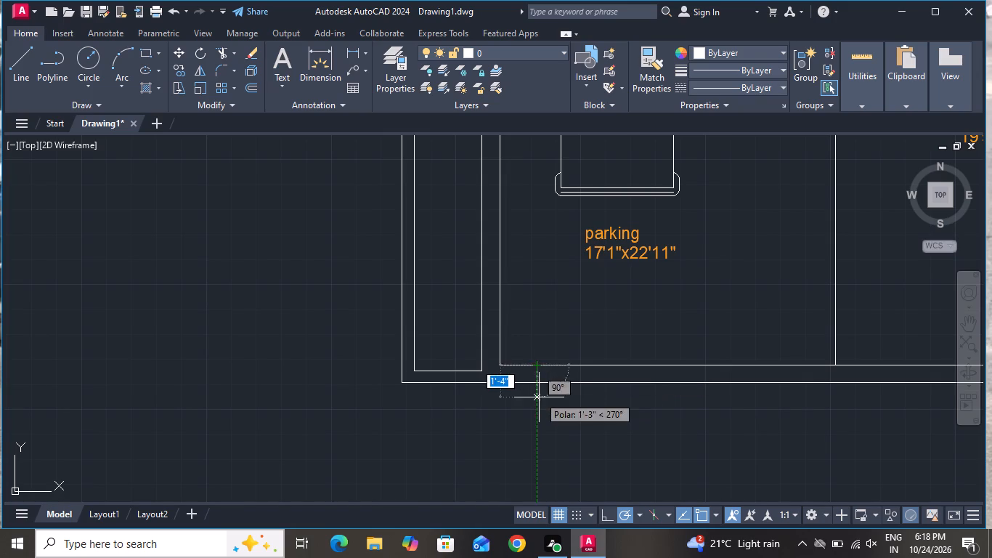
{"action": "left_click", "coordinate": [535, 378]}
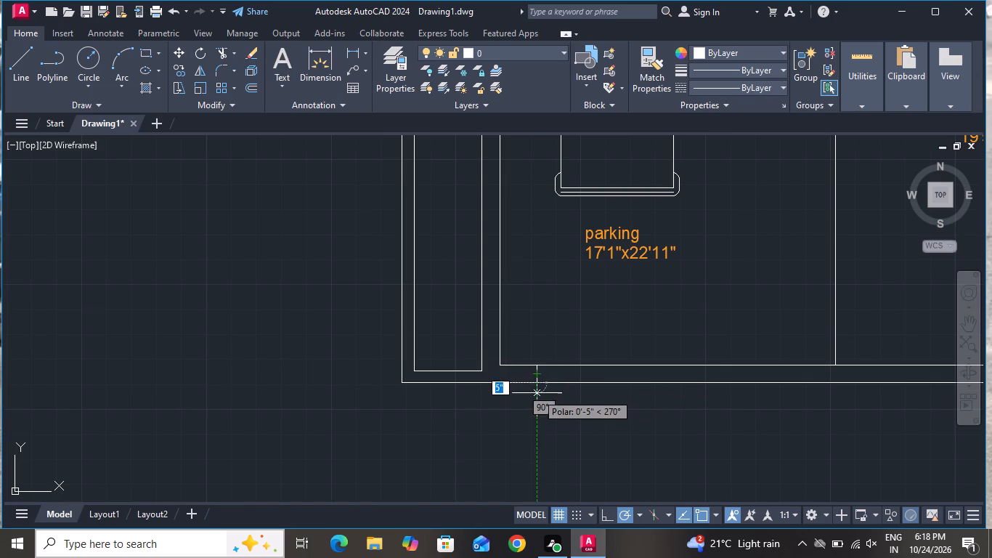
{"action": "left_click", "coordinate": [536, 387]}
{"action": "right_click", "coordinate": [532, 388]}
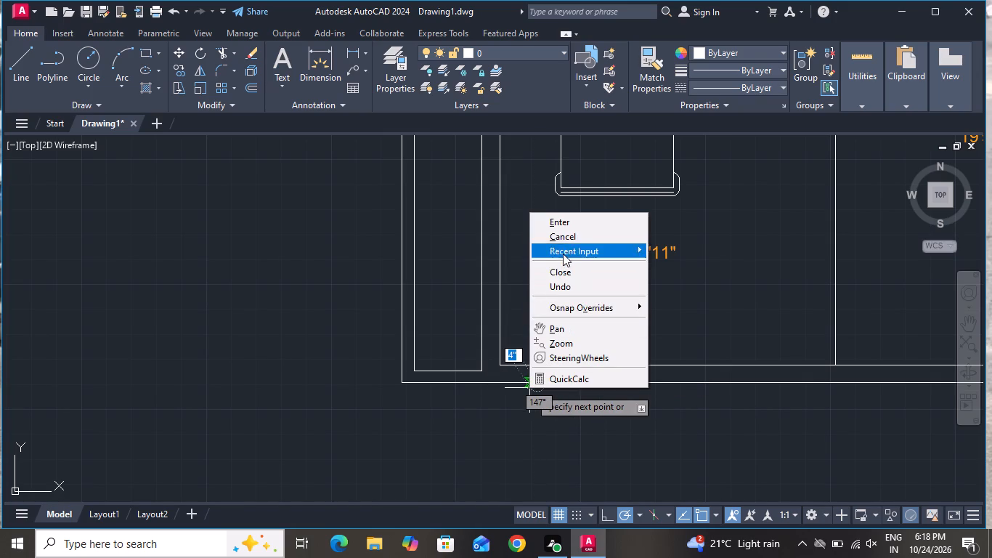
{"action": "left_click", "coordinate": [558, 235]}
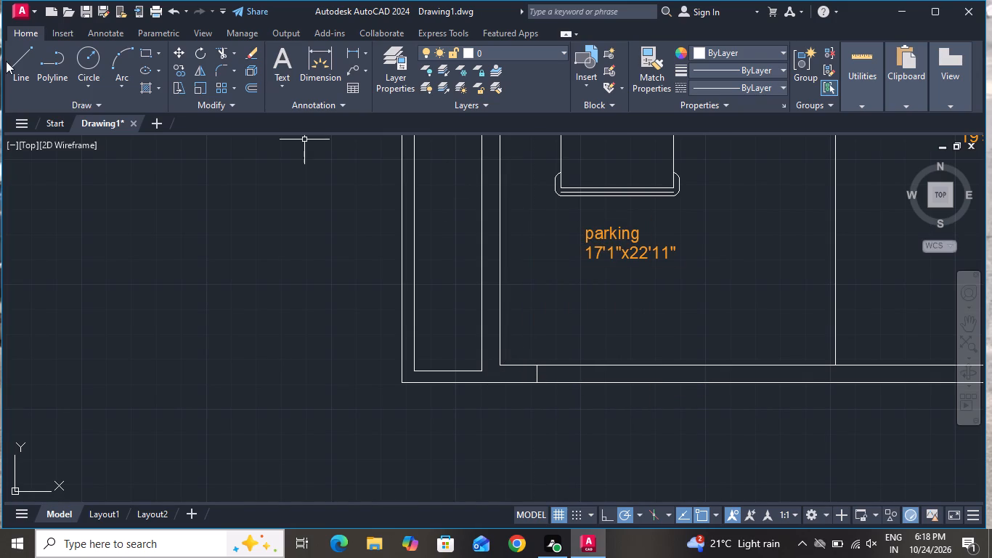
Draw a second line across the south boundary wall, about 9'-3" east of the first, as the parking opening's east edge.
{"action": "left_click", "coordinate": [7, 60]}
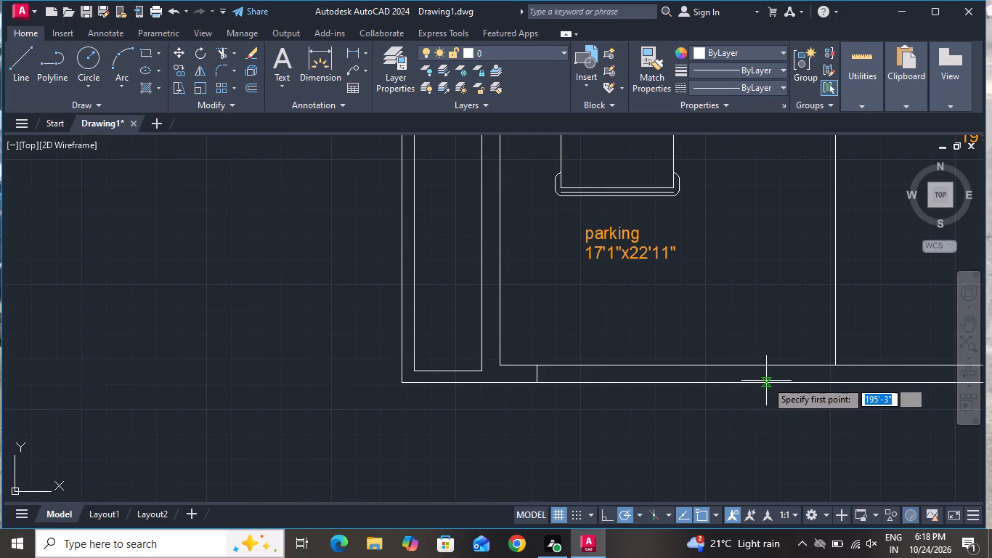
{"action": "left_click", "coordinate": [758, 365]}
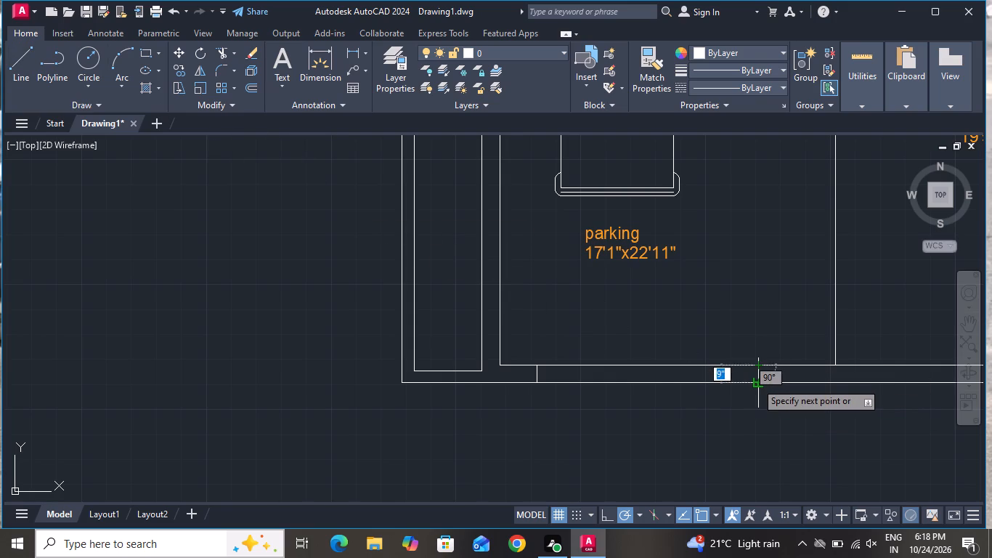
{"action": "left_click", "coordinate": [756, 382]}
{"action": "right_click", "coordinate": [754, 383]}
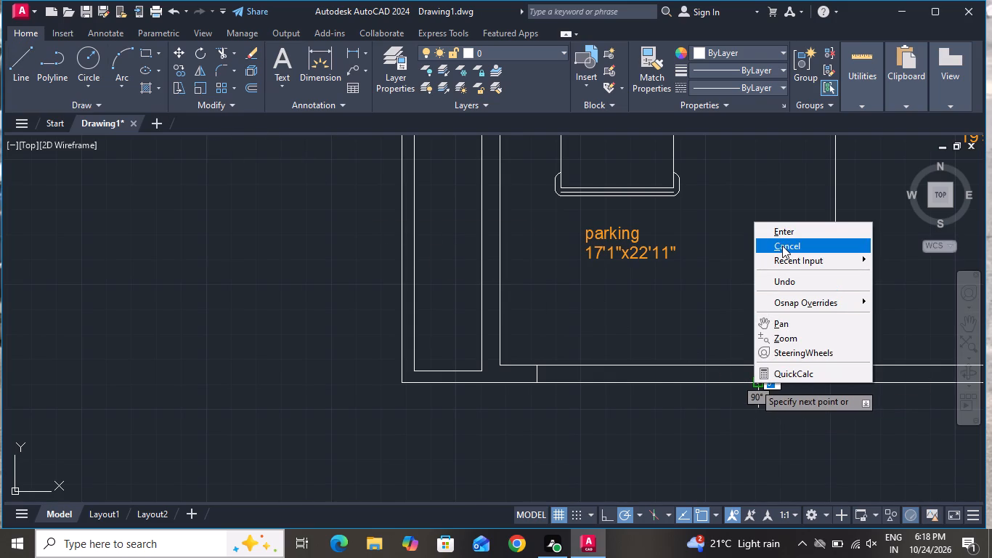
{"action": "left_click", "coordinate": [782, 245]}
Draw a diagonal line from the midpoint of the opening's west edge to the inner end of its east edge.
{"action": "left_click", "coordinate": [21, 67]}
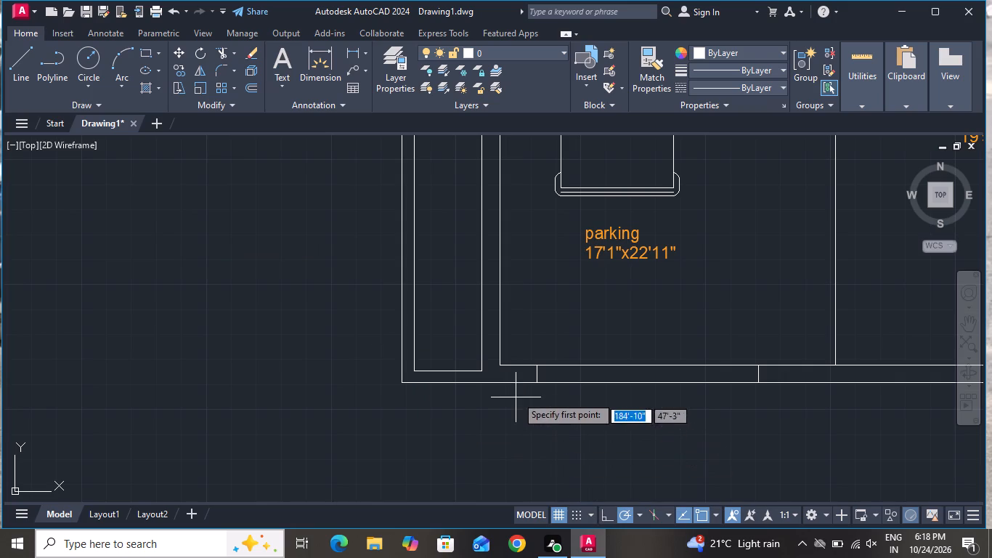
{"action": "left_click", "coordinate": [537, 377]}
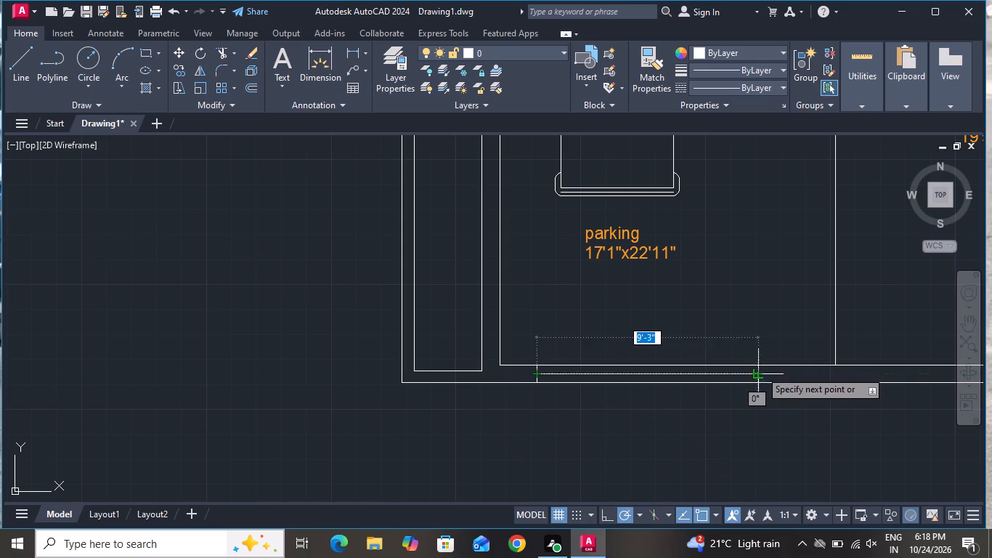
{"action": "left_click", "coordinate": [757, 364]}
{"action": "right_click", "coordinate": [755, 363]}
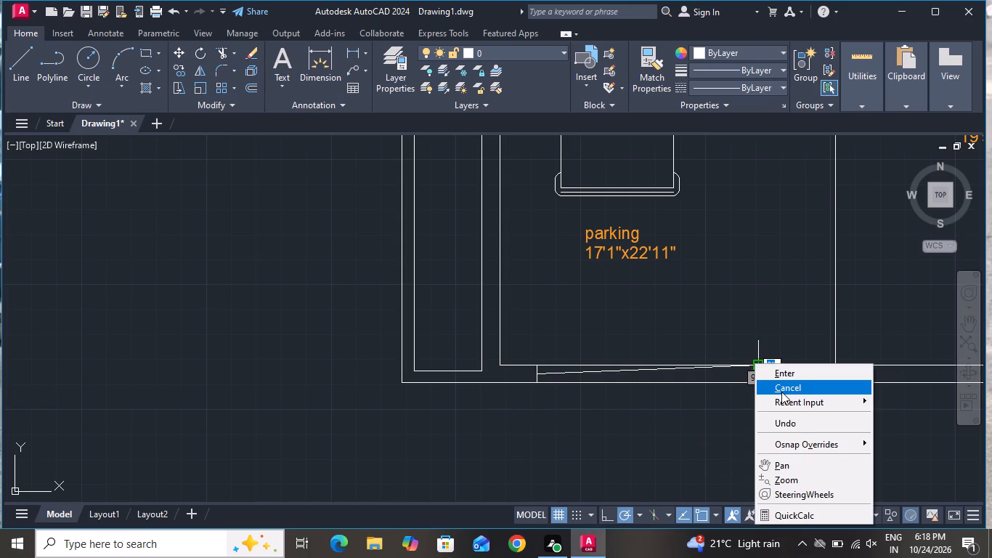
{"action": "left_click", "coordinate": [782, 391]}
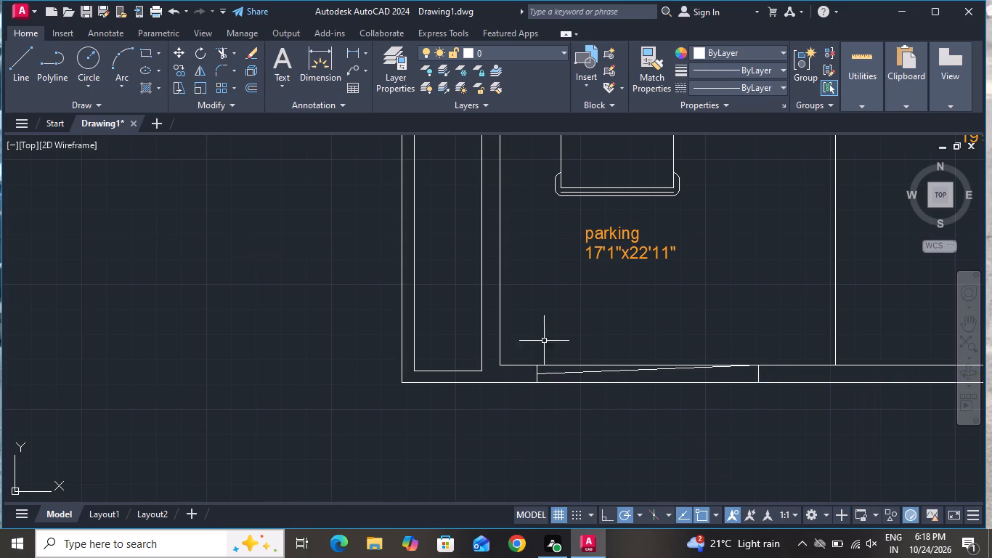
Draw a diagonal line from the outer end of the opening's east edge to the inner end of its west edge.
{"action": "left_click", "coordinate": [10, 59]}
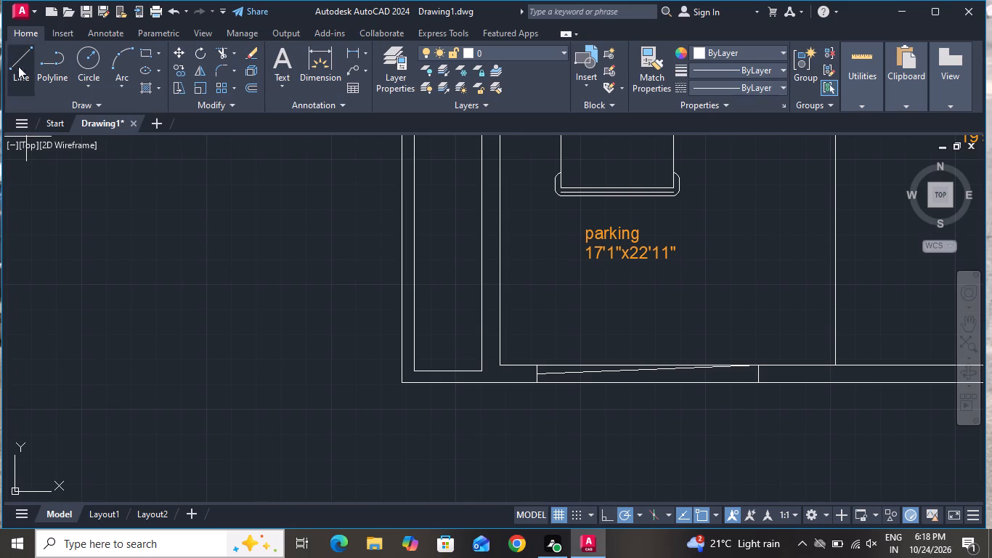
{"action": "scroll", "coordinate": [755, 374], "scroll_direction": "up", "scroll_amount": 1}
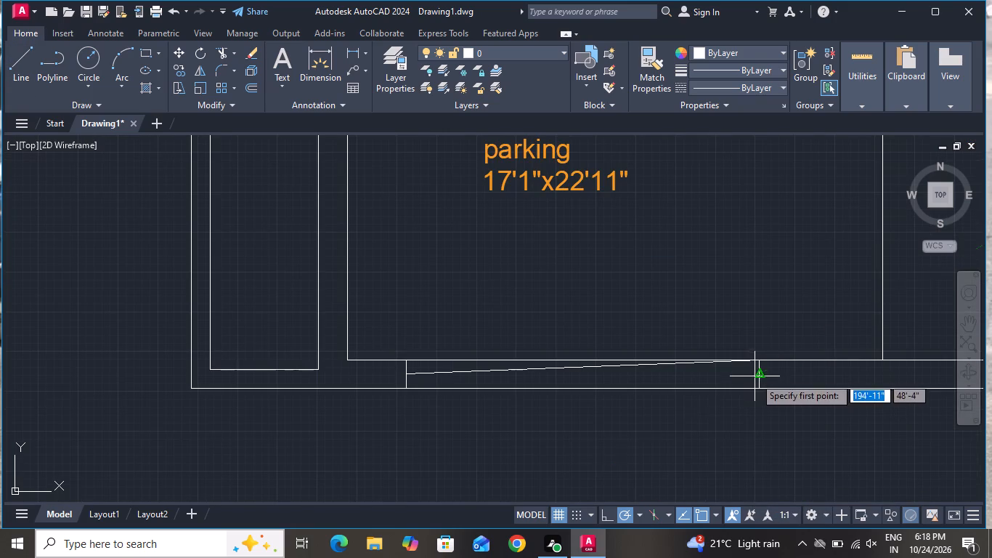
{"action": "left_click", "coordinate": [761, 389]}
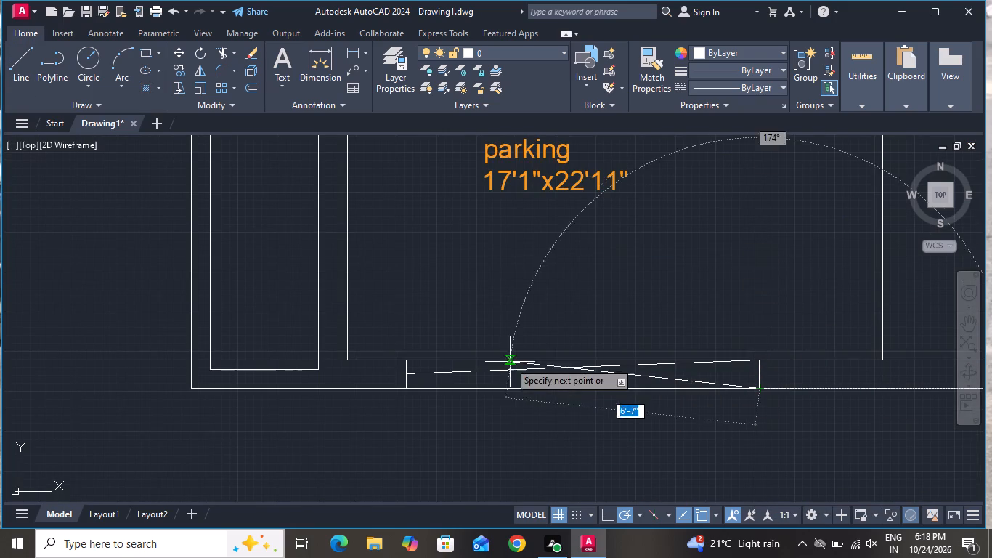
{"action": "left_click", "coordinate": [402, 362]}
{"action": "right_click", "coordinate": [402, 362]}
{"action": "left_click", "coordinate": [420, 389]}
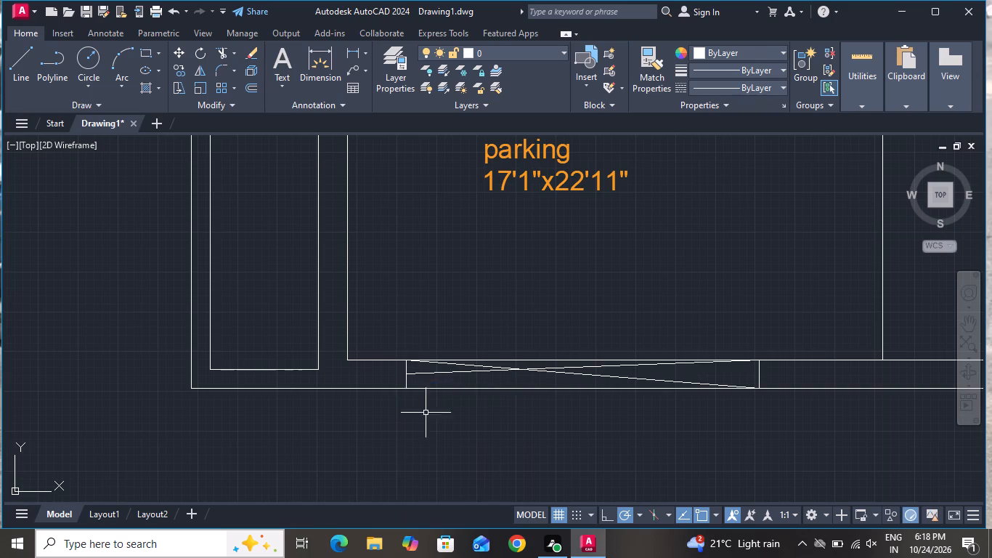
Trim both south boundary wall lines between the two edges of the parking opening.
{"action": "scroll", "coordinate": [429, 424], "scroll_direction": "down", "scroll_amount": 3}
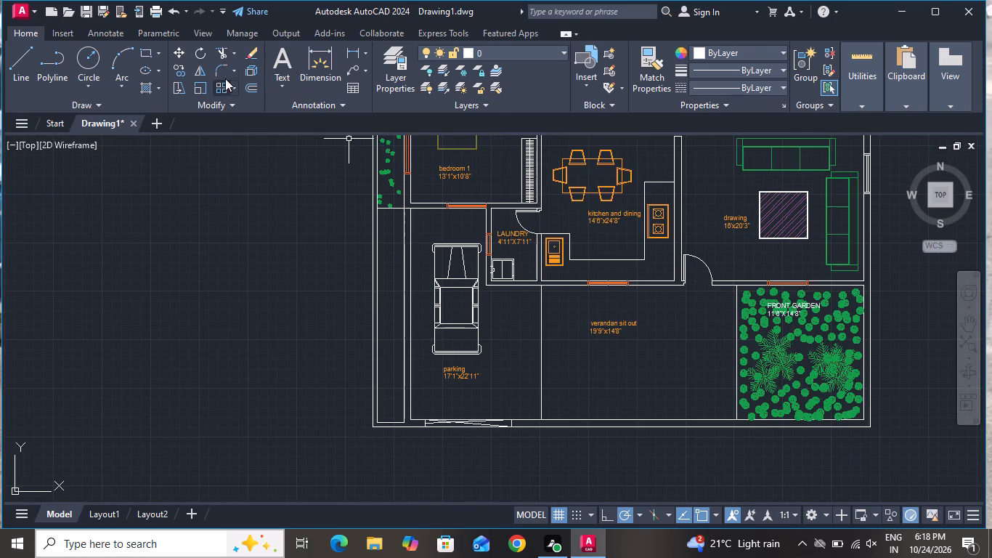
{"action": "left_click", "coordinate": [219, 55]}
{"action": "scroll", "coordinate": [457, 437], "scroll_direction": "up", "scroll_amount": 2}
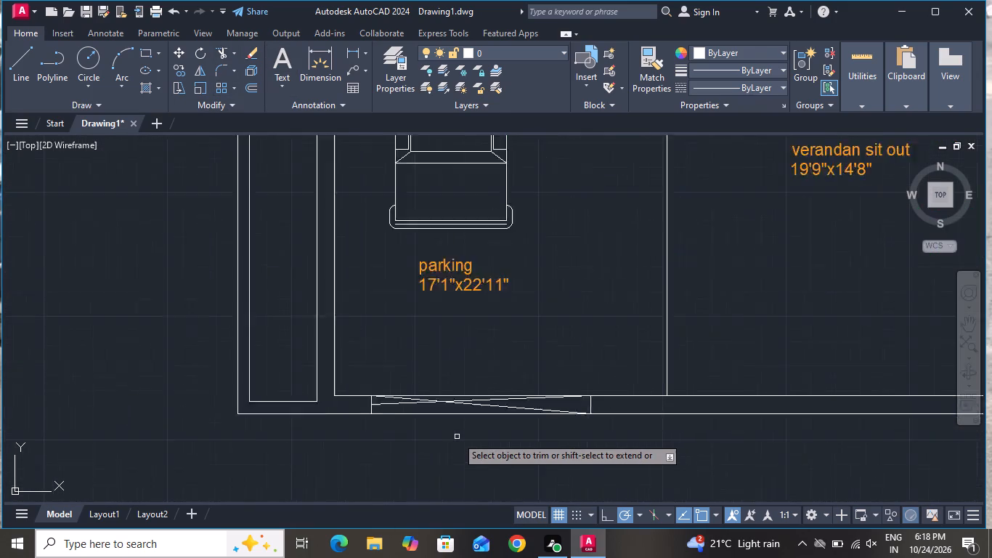
{"action": "scroll", "coordinate": [457, 437], "scroll_direction": "up", "scroll_amount": 1}
{"action": "left_click", "coordinate": [459, 433]}
{"action": "left_click", "coordinate": [460, 400]}
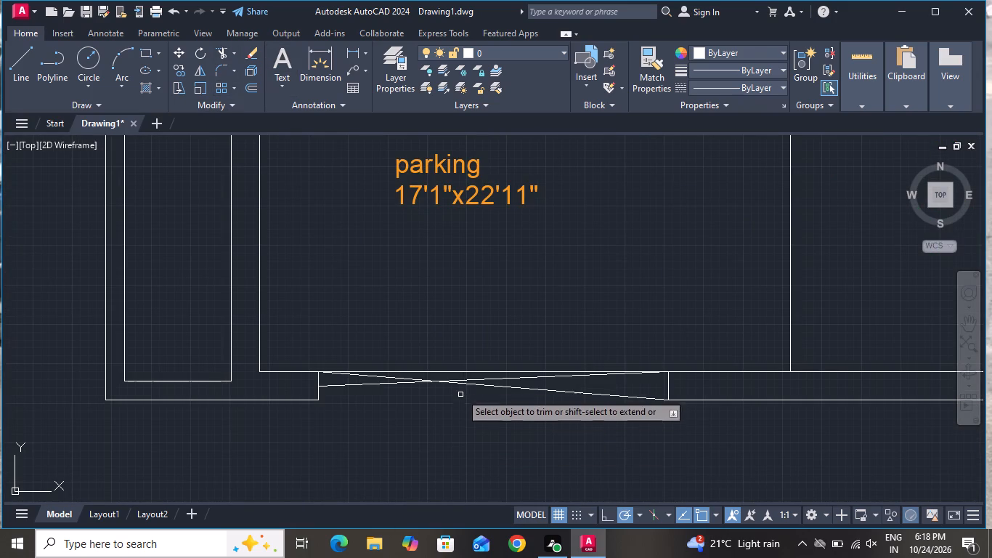
{"action": "left_click", "coordinate": [464, 370]}
{"action": "left_click", "coordinate": [461, 374]}
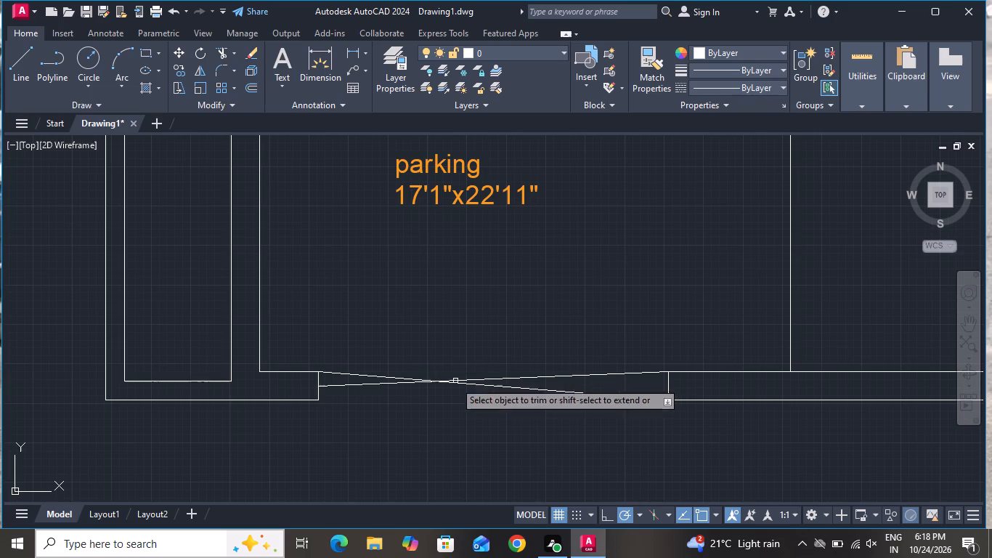
{"action": "right_click", "coordinate": [412, 456]}
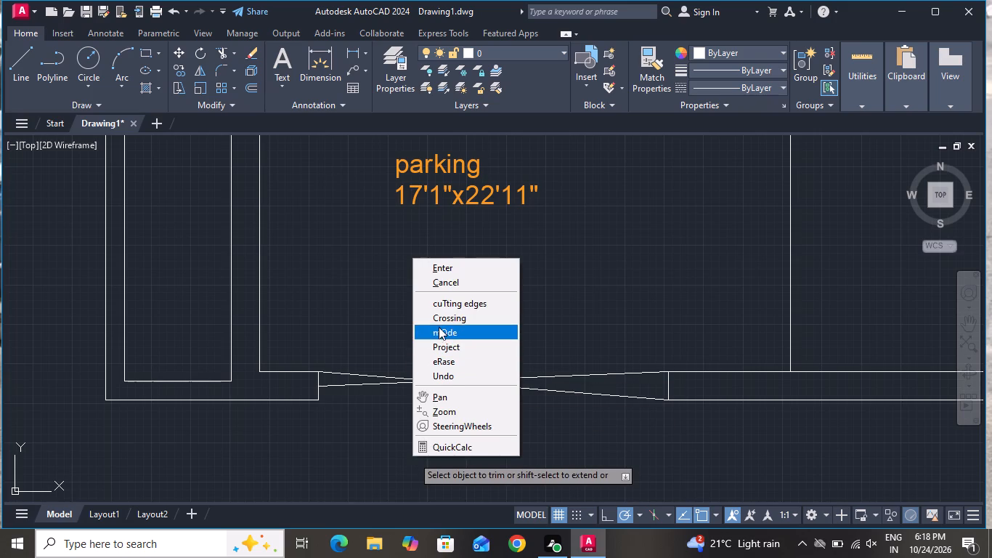
{"action": "left_click", "coordinate": [451, 283]}
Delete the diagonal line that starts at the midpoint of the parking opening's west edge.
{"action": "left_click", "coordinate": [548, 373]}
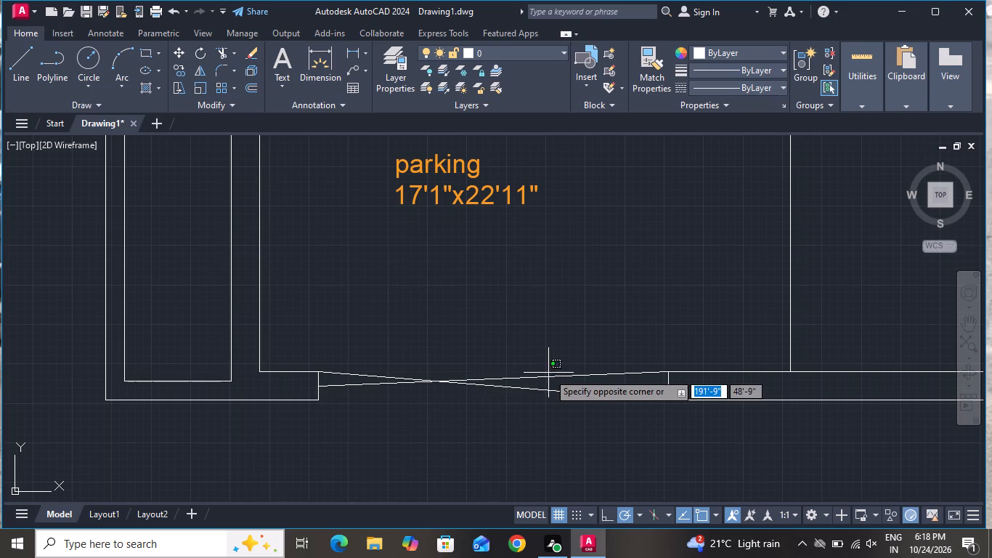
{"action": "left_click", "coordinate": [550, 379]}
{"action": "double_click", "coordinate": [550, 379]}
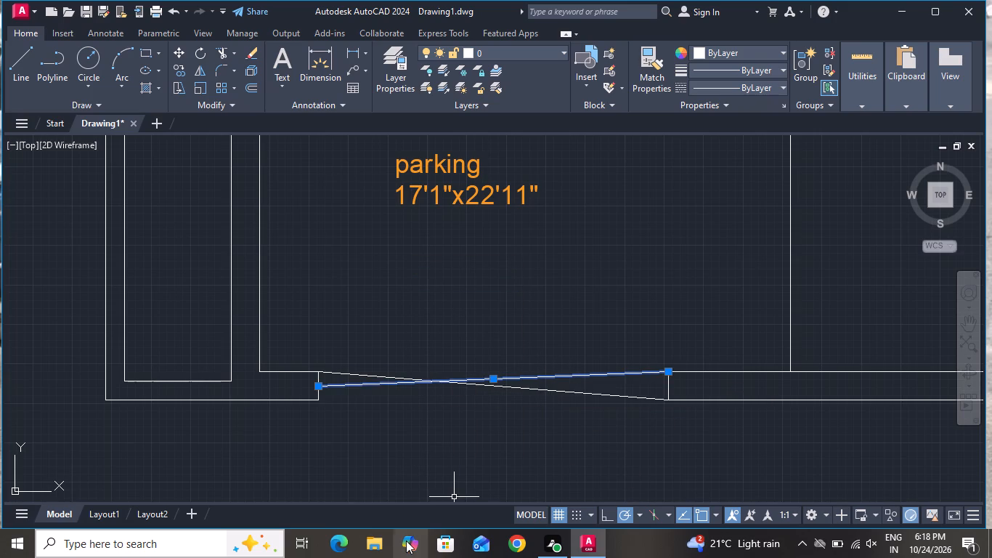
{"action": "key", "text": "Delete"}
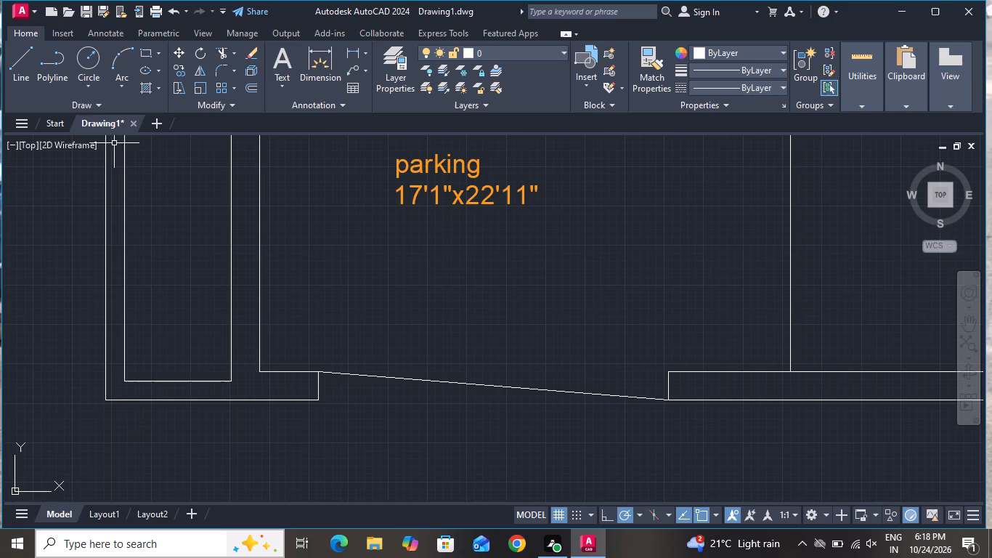
Draw a diagonal line from the outer end of the parking opening's west edge to the inner end of its east edge.
{"action": "left_click", "coordinate": [20, 56]}
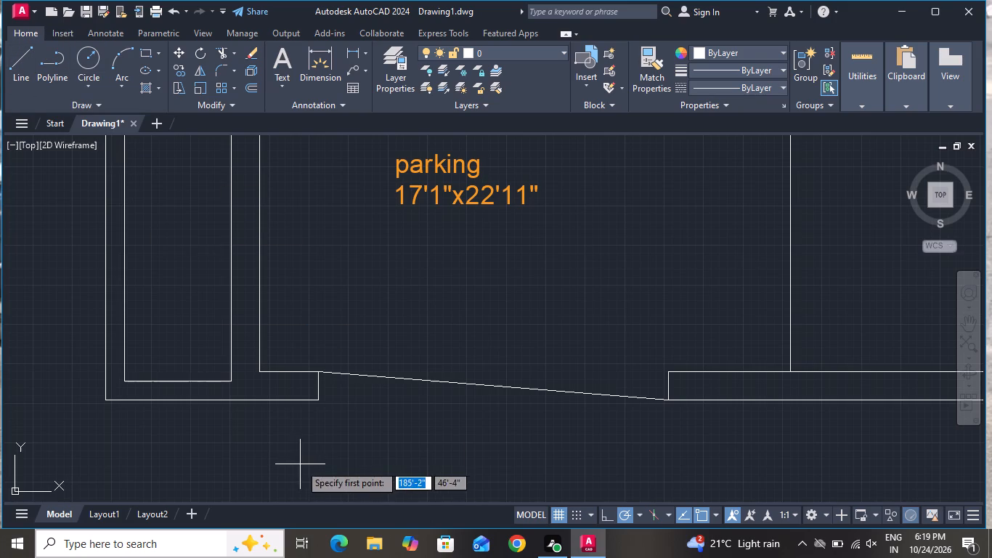
{"action": "scroll", "coordinate": [320, 413], "scroll_direction": "up", "scroll_amount": 1}
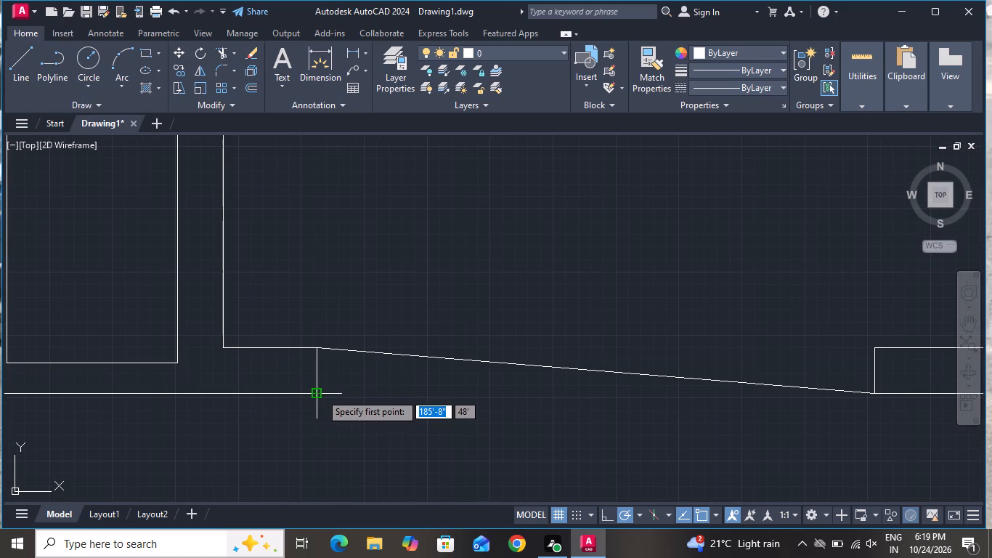
{"action": "left_click", "coordinate": [320, 393]}
{"action": "scroll", "coordinate": [356, 497], "scroll_direction": "down", "scroll_amount": 1}
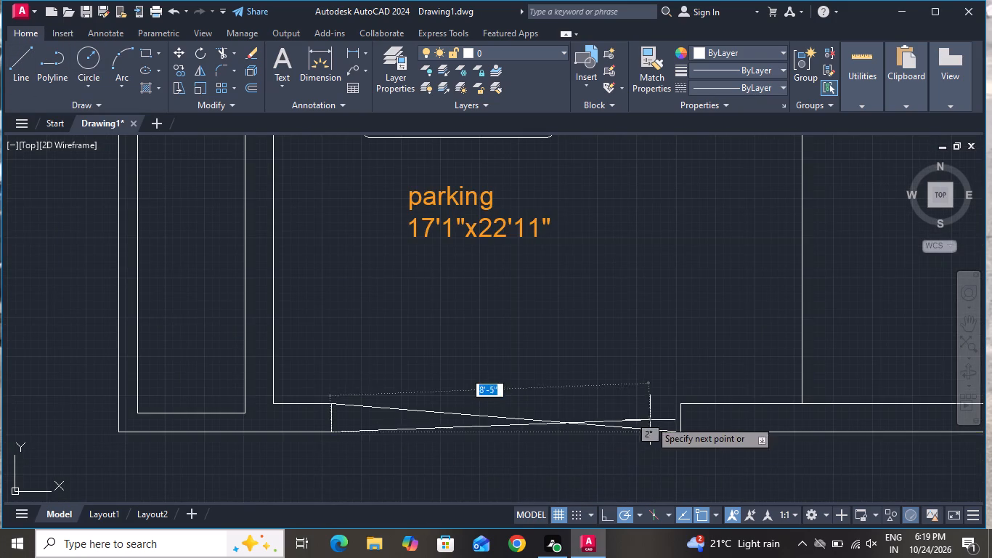
{"action": "scroll", "coordinate": [669, 402], "scroll_direction": "up", "scroll_amount": 2}
{"action": "left_click", "coordinate": [692, 408]}
{"action": "right_click", "coordinate": [689, 400]}
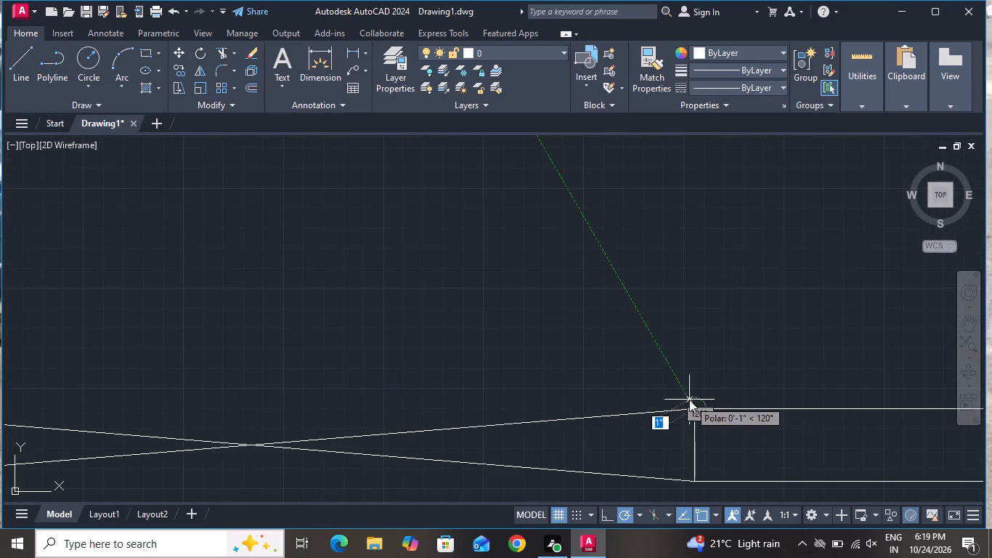
{"action": "left_click", "coordinate": [720, 267]}
Add the multiline text "GROUND FLOOR PLAN" below the south boundary wall, in a text box about 41'-4" wide.
{"action": "scroll", "coordinate": [621, 296], "scroll_direction": "down", "scroll_amount": 2}
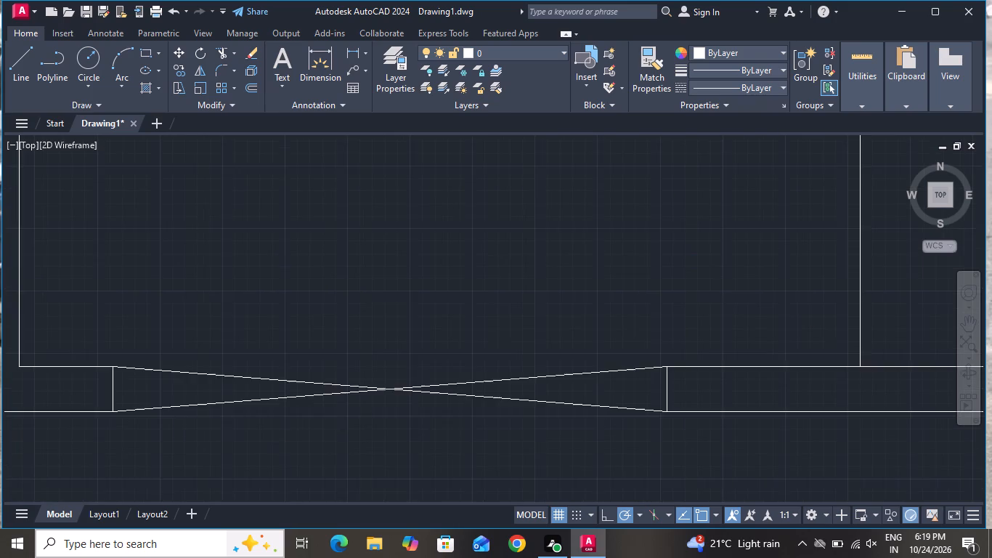
{"action": "scroll", "coordinate": [603, 306], "scroll_direction": "down", "scroll_amount": 1}
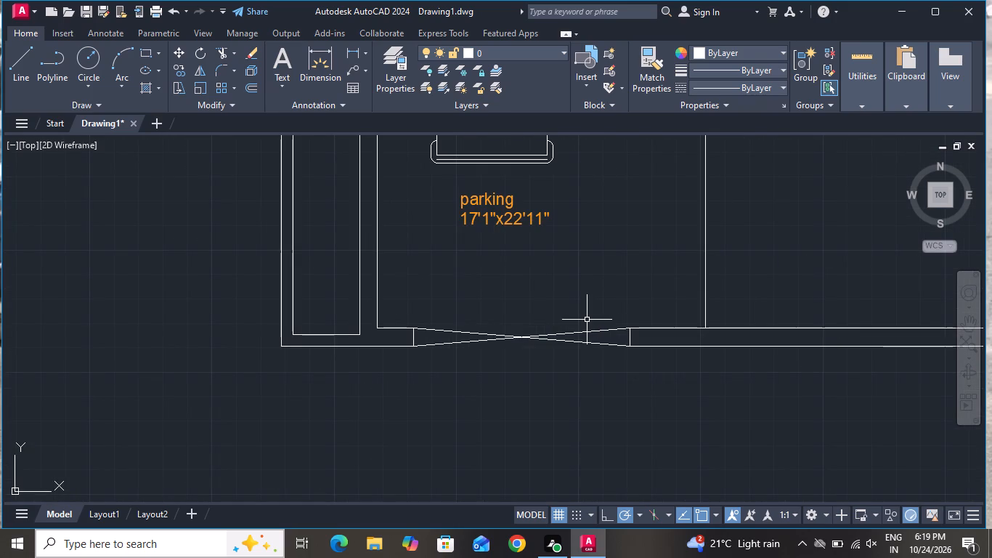
{"action": "scroll", "coordinate": [587, 320], "scroll_direction": "down", "scroll_amount": 3}
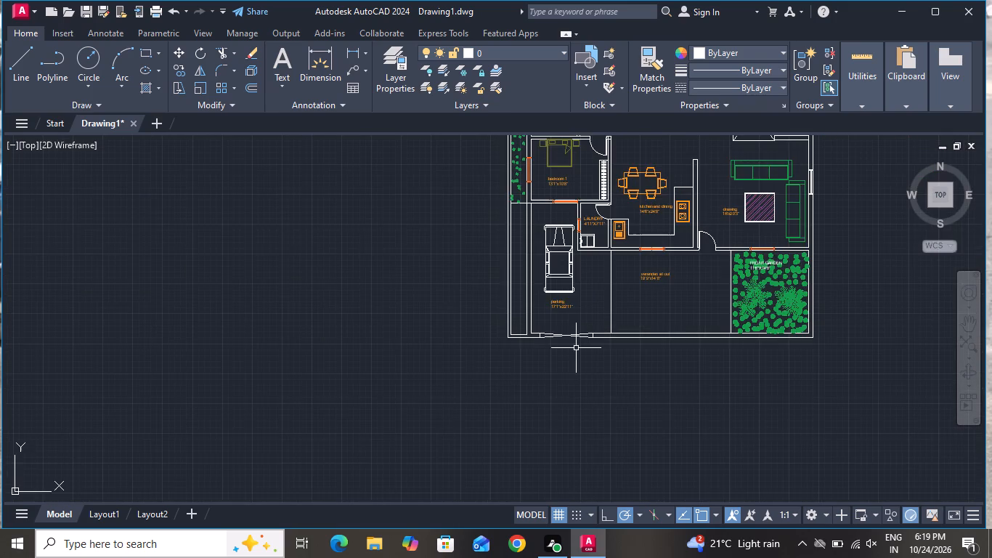
{"action": "scroll", "coordinate": [576, 348], "scroll_direction": "down", "scroll_amount": 1}
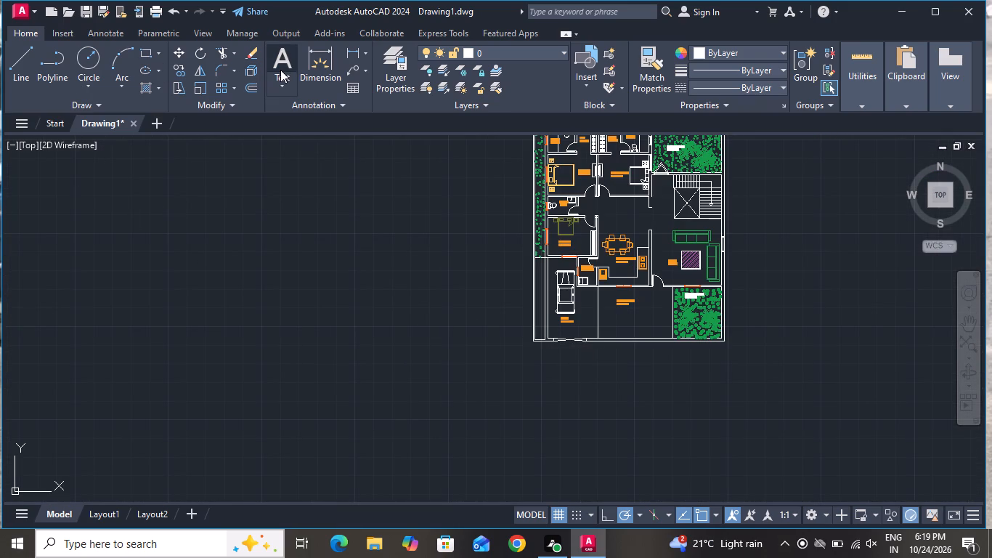
{"action": "left_click", "coordinate": [281, 67]}
{"action": "scroll", "coordinate": [642, 357], "scroll_direction": "up", "scroll_amount": 1}
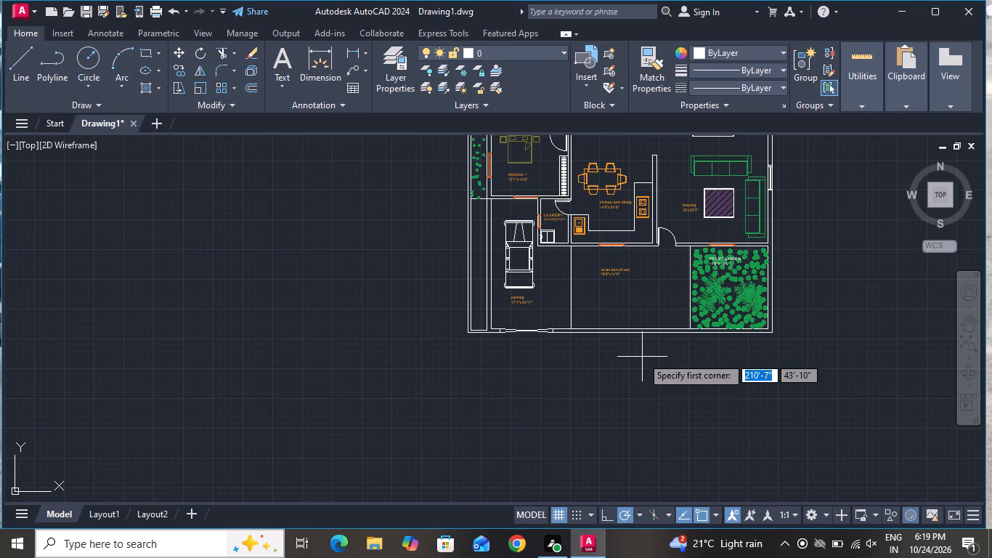
{"action": "left_click", "coordinate": [548, 354]}
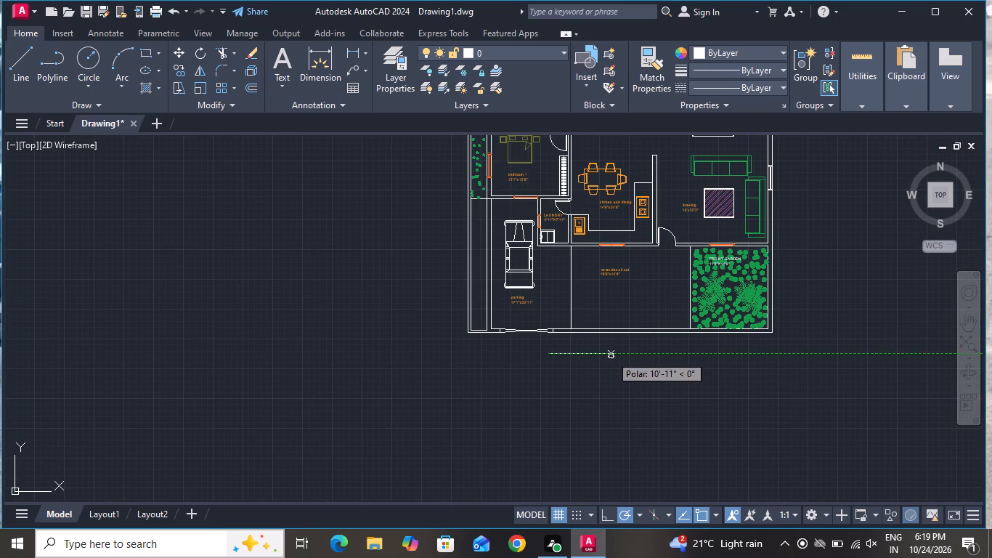
{"action": "left_click", "coordinate": [784, 375]}
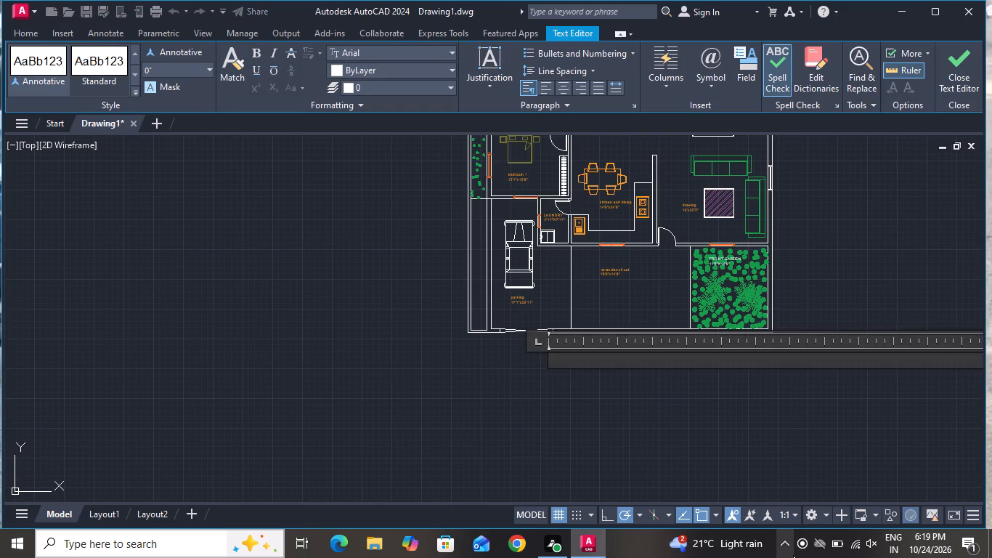
{"action": "type", "text": "GROUN"}
{"action": "type", "text": "D"}
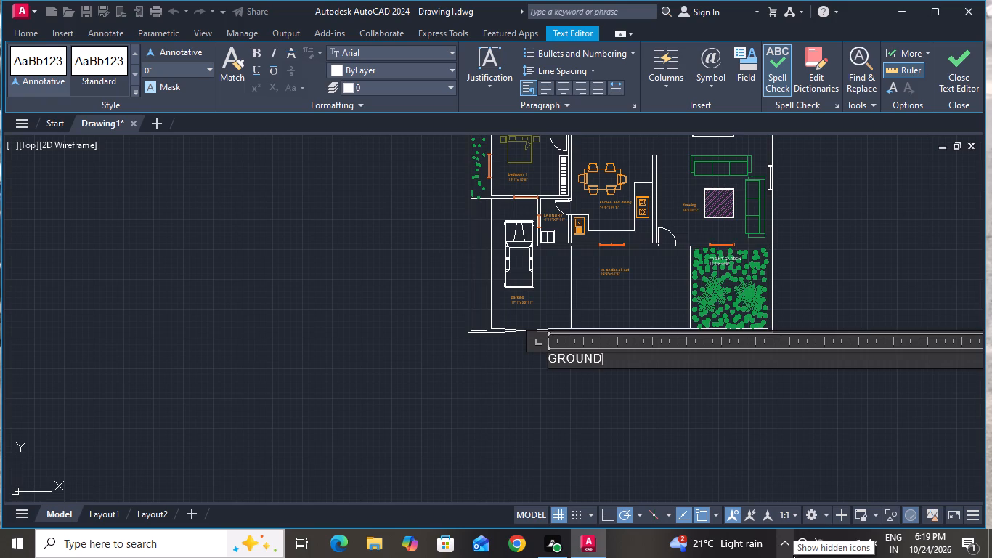
{"action": "key", "text": "space"}
{"action": "key", "text": "f"}
{"action": "type", "text": "LOOR"}
{"action": "key", "text": "space"}
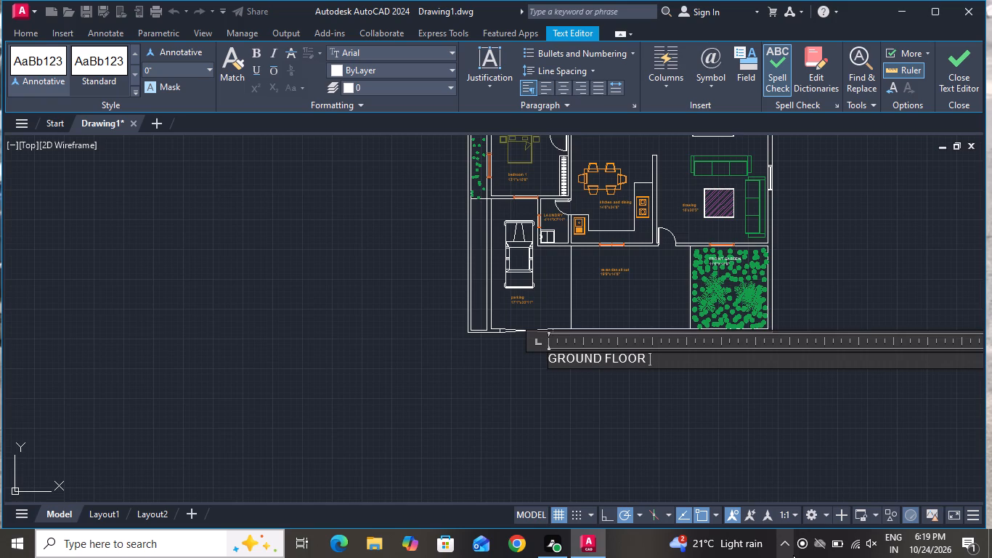
{"action": "type", "text": "PLA"}
{"action": "key", "text": "n"}
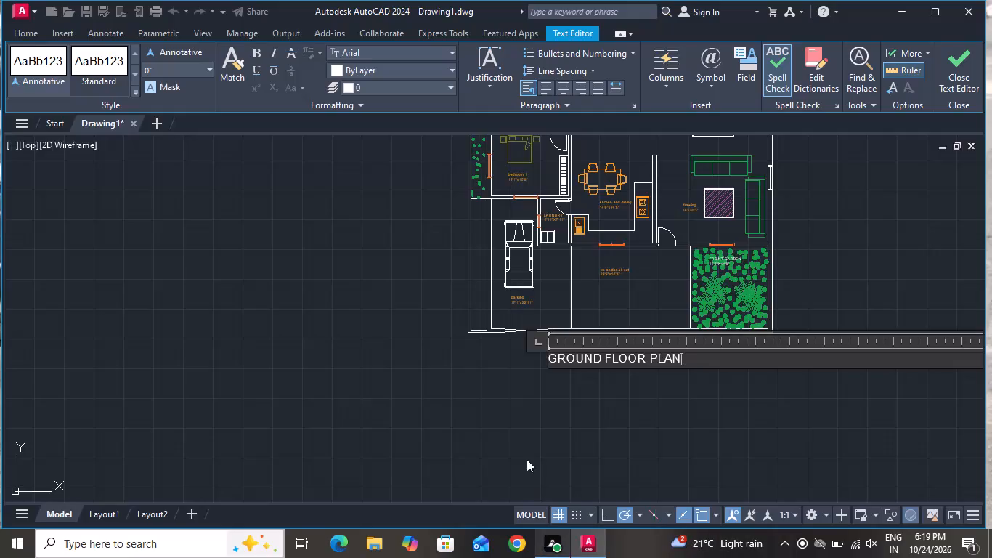
{"action": "left_click", "coordinate": [524, 431]}
Set the text height of the GROUND FLOOR PLAN title to 12".
{"action": "left_click", "coordinate": [654, 348]}
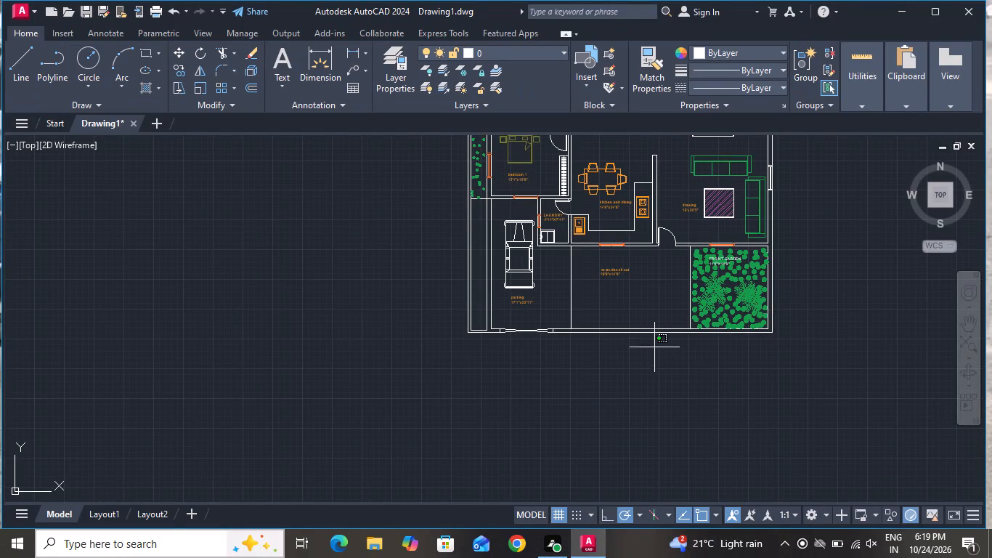
{"action": "left_click", "coordinate": [488, 387]}
{"action": "right_click", "coordinate": [502, 381]}
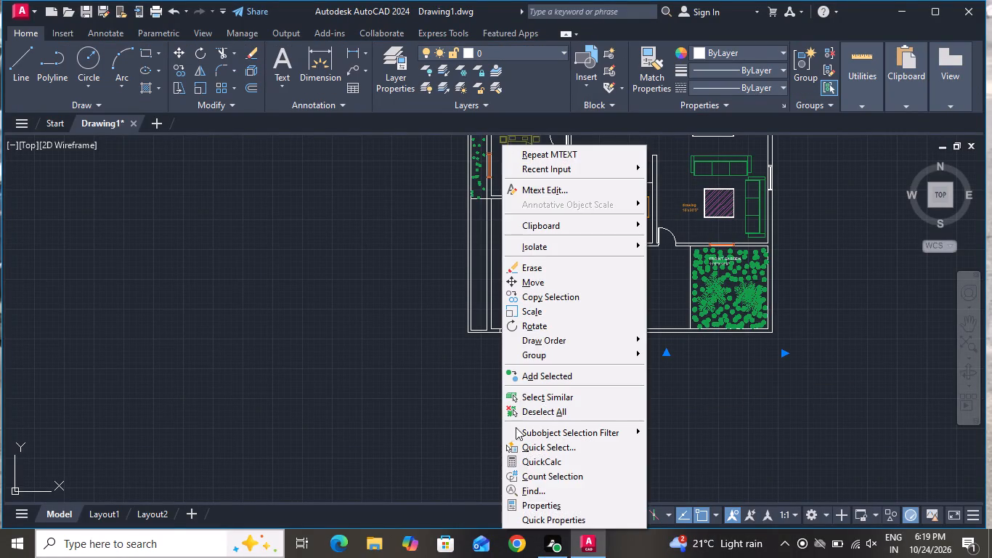
{"action": "left_click", "coordinate": [535, 509]}
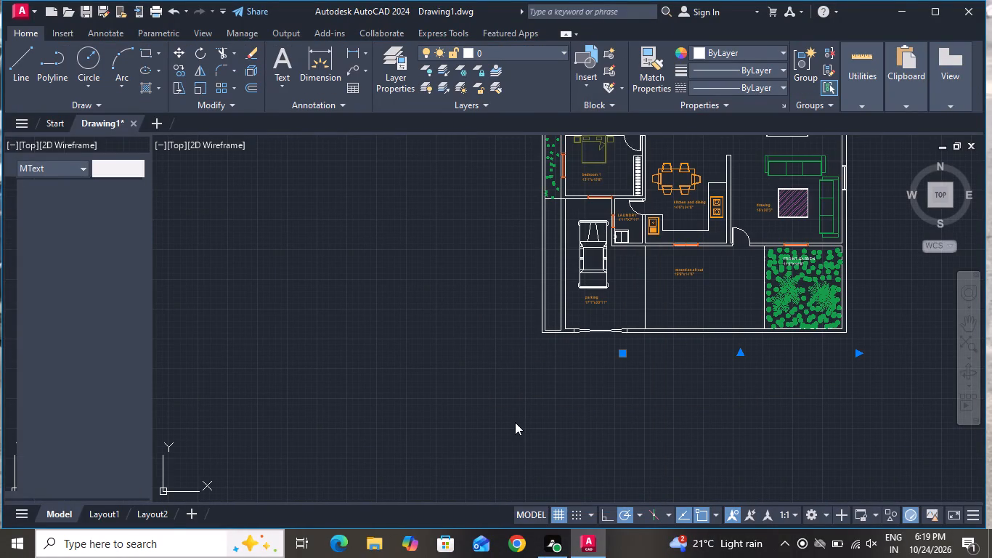
{"action": "scroll", "coordinate": [132, 426], "scroll_direction": "down", "scroll_amount": 1}
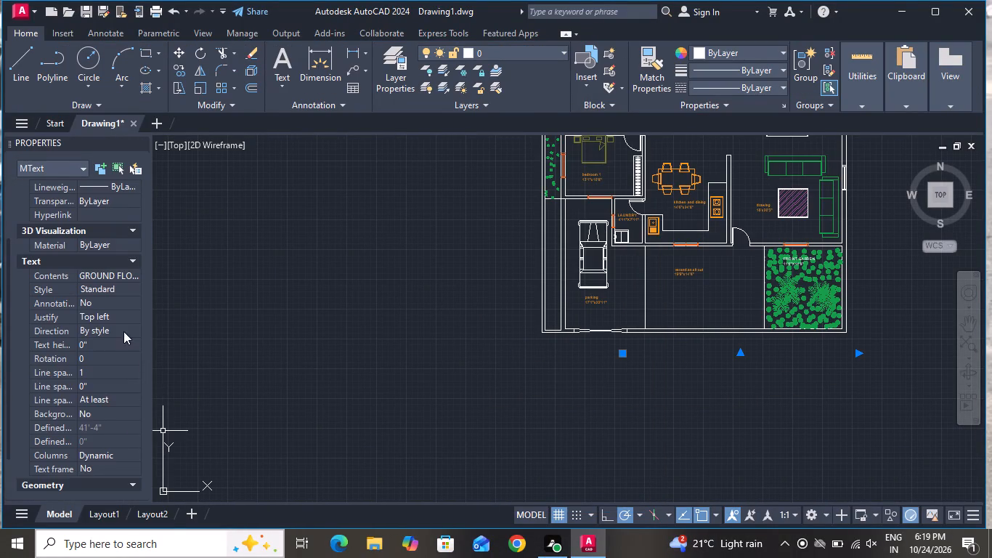
{"action": "left_click", "coordinate": [105, 343]}
{"action": "key", "text": "BackSpace"}
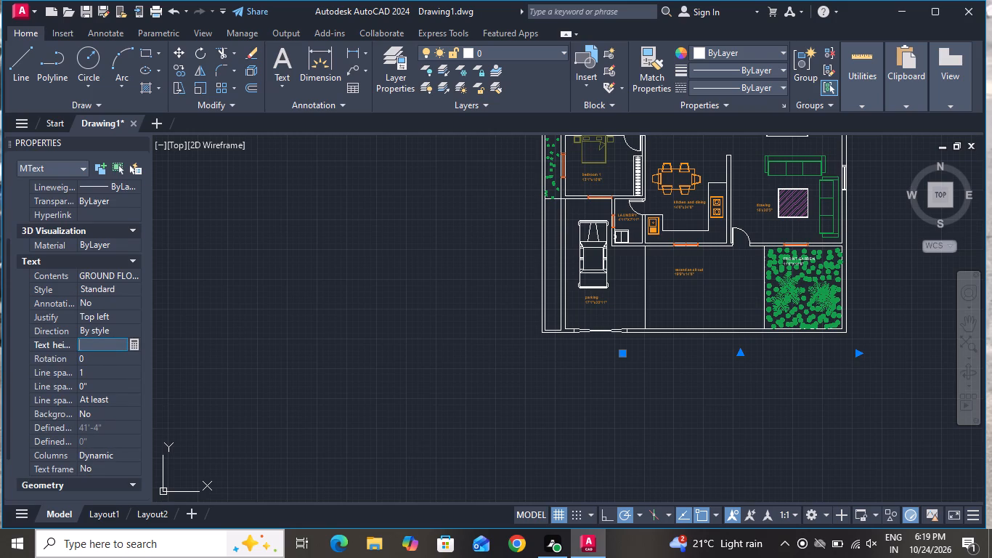
{"action": "type", "text": "12"}
{"action": "key", "text": "shift+quotedbl"}
{"action": "left_click", "coordinate": [144, 142]}
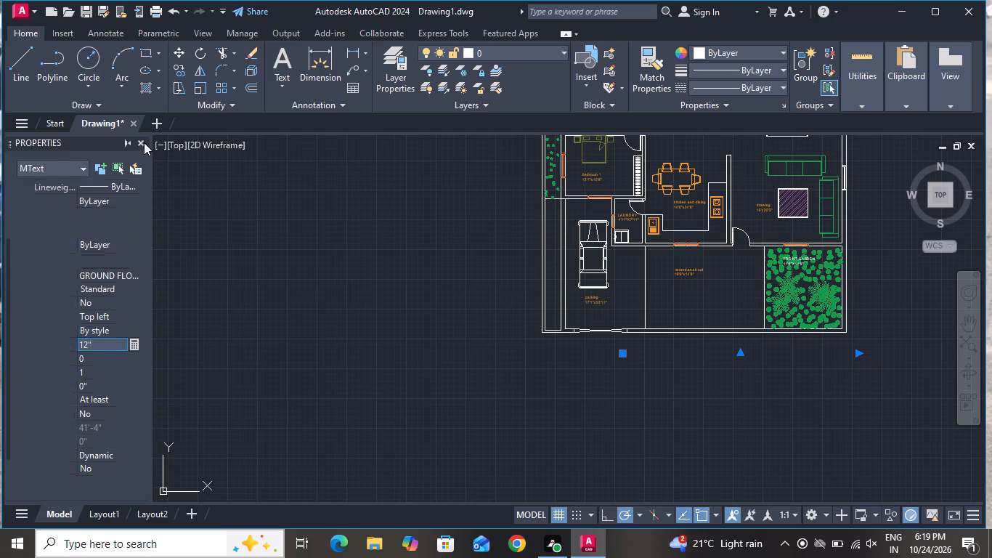
{"action": "left_click", "coordinate": [142, 142]}
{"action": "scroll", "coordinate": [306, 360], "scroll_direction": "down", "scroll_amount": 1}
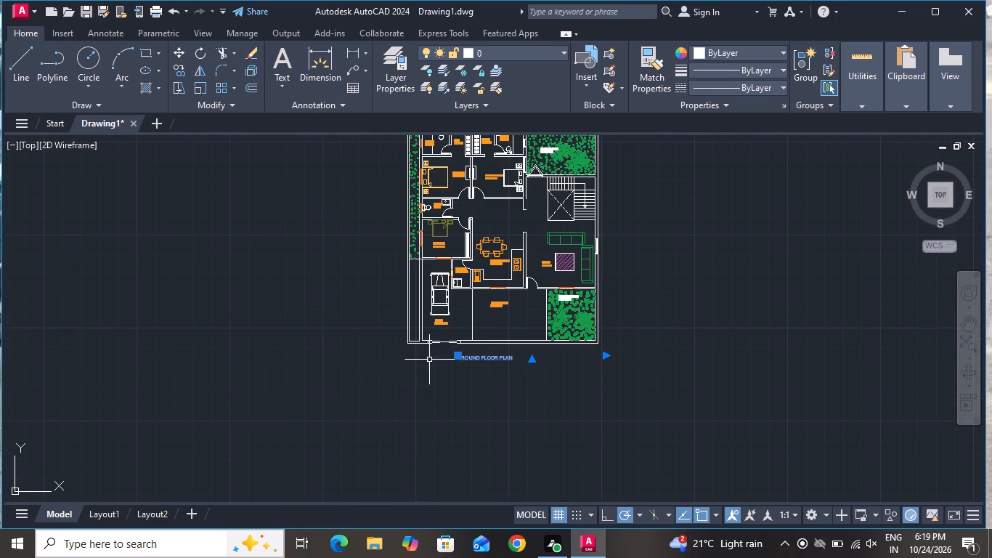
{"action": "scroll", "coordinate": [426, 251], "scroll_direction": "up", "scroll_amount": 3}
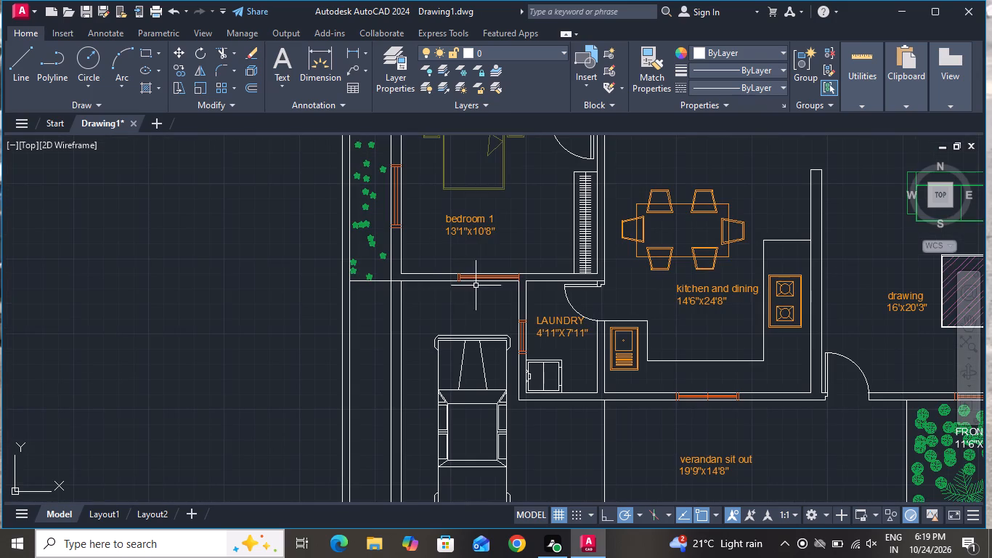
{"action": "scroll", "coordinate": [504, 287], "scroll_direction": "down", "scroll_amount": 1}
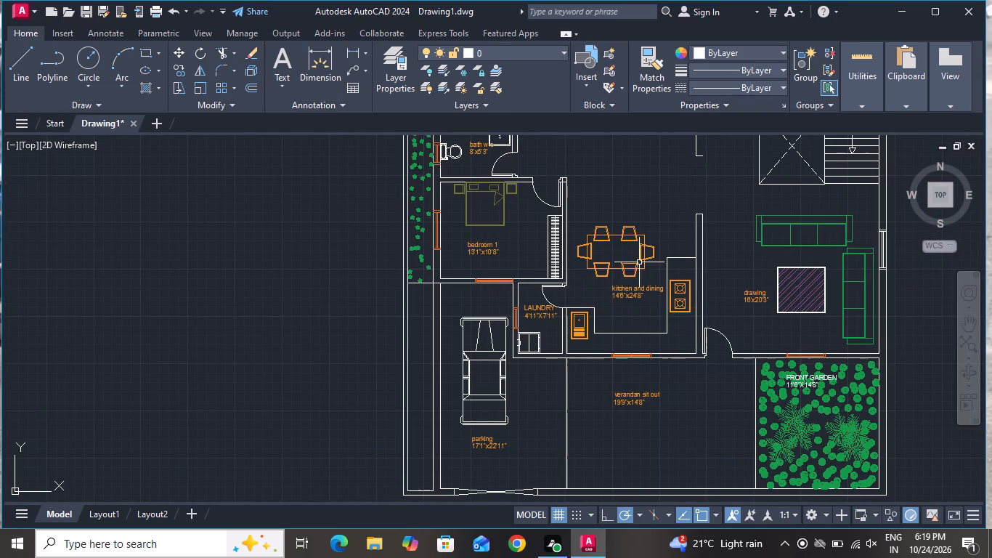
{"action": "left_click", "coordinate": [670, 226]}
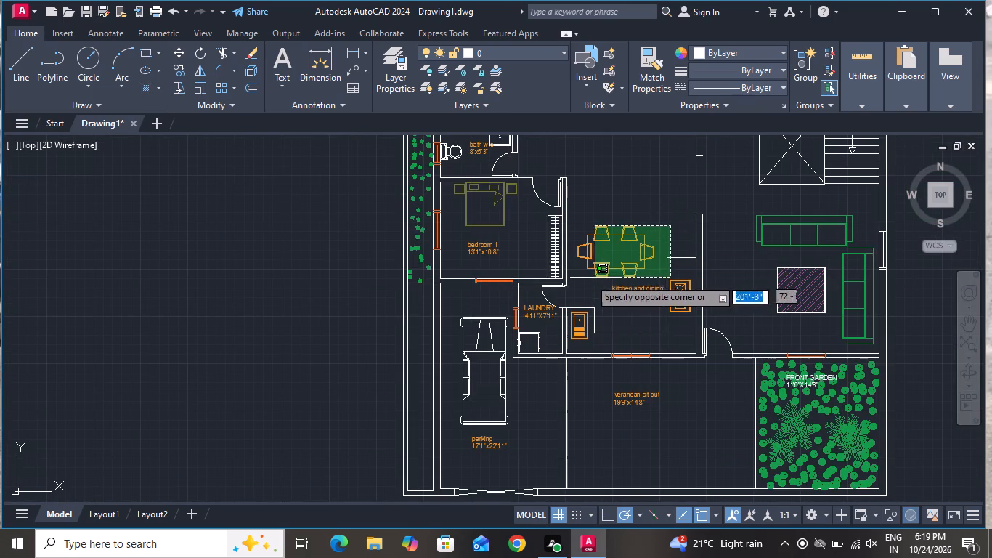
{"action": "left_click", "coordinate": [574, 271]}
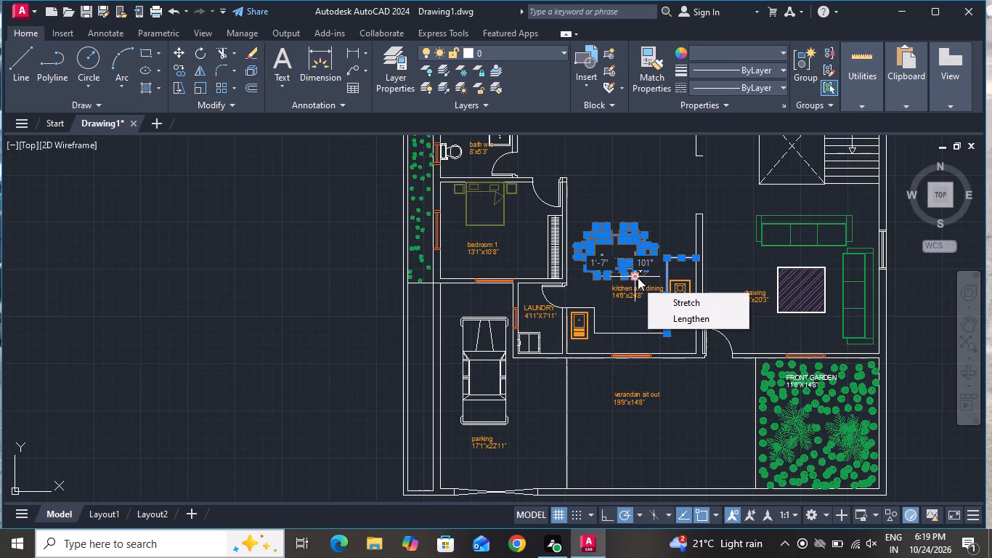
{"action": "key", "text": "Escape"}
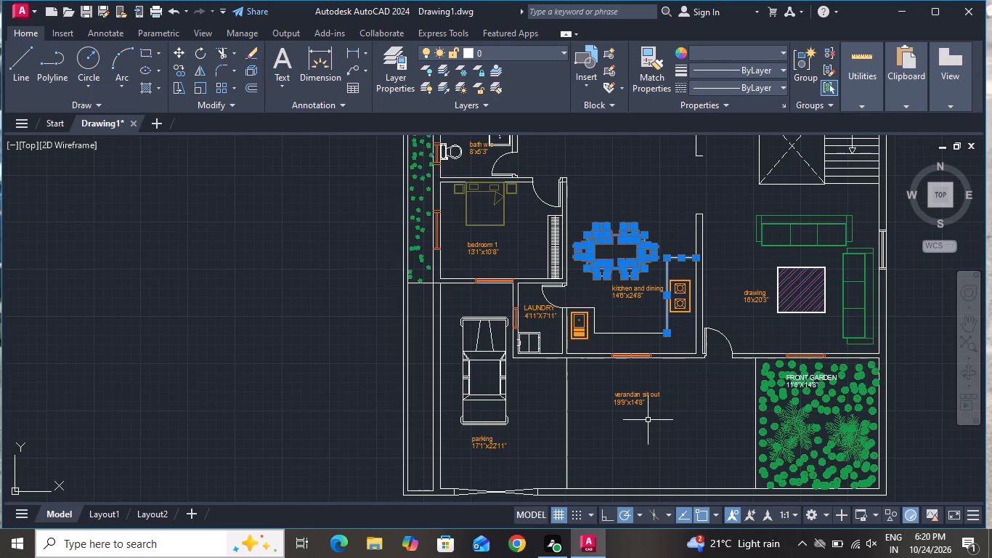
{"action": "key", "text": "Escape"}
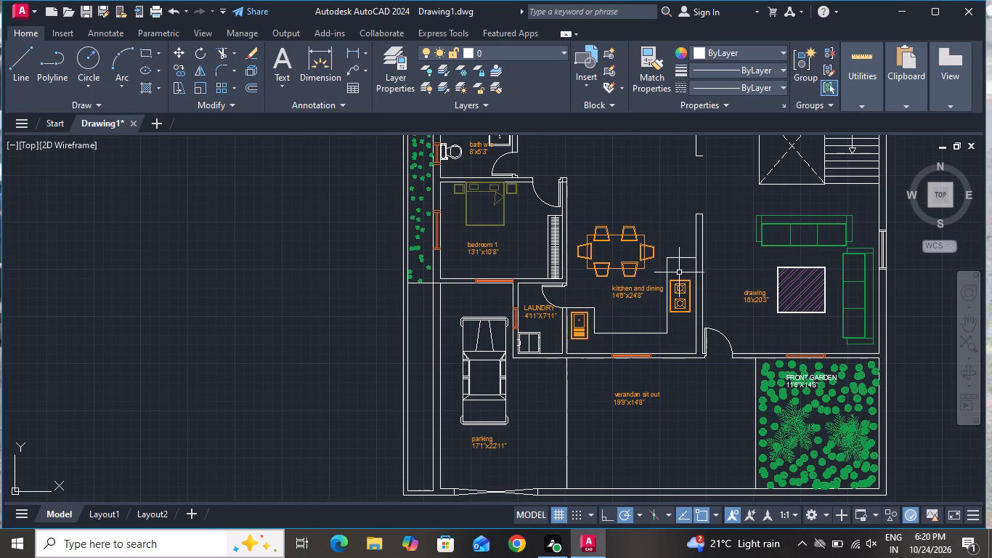
Change the colour of the dining set, the kitchen and dining label, the sink and the stove to light blue.
{"action": "scroll", "coordinate": [601, 235], "scroll_direction": "up", "scroll_amount": 1}
{"action": "left_click", "coordinate": [694, 199]}
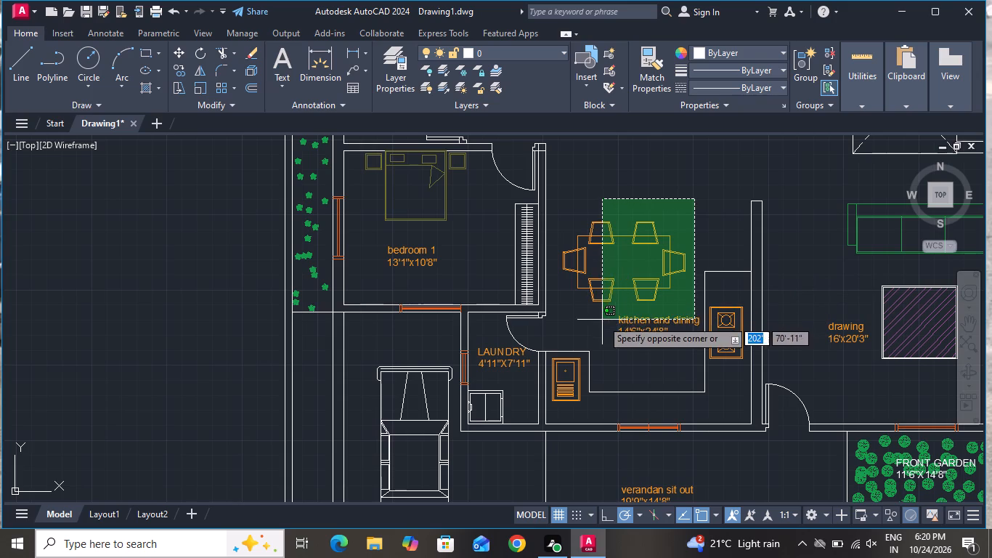
{"action": "left_click", "coordinate": [552, 325]}
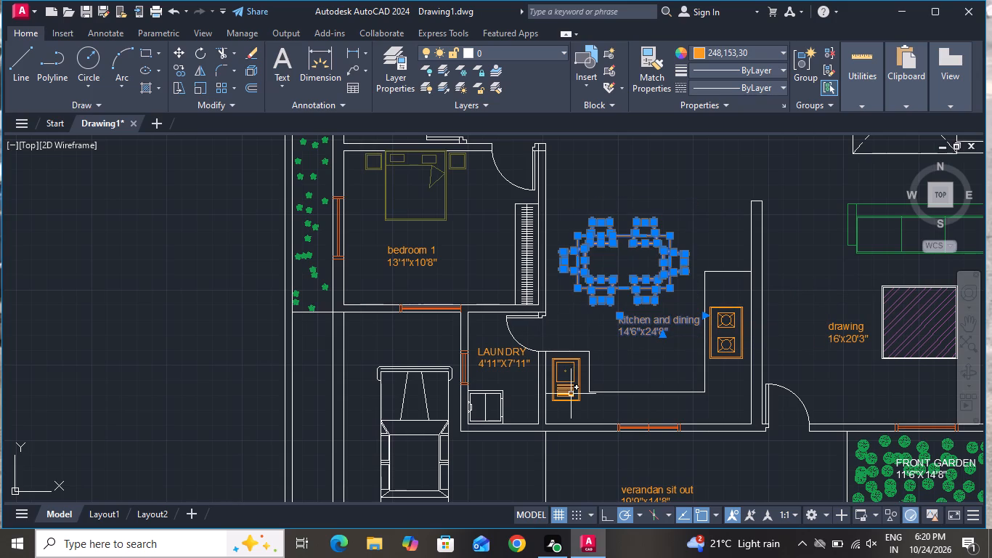
{"action": "scroll", "coordinate": [569, 376], "scroll_direction": "up", "scroll_amount": 2}
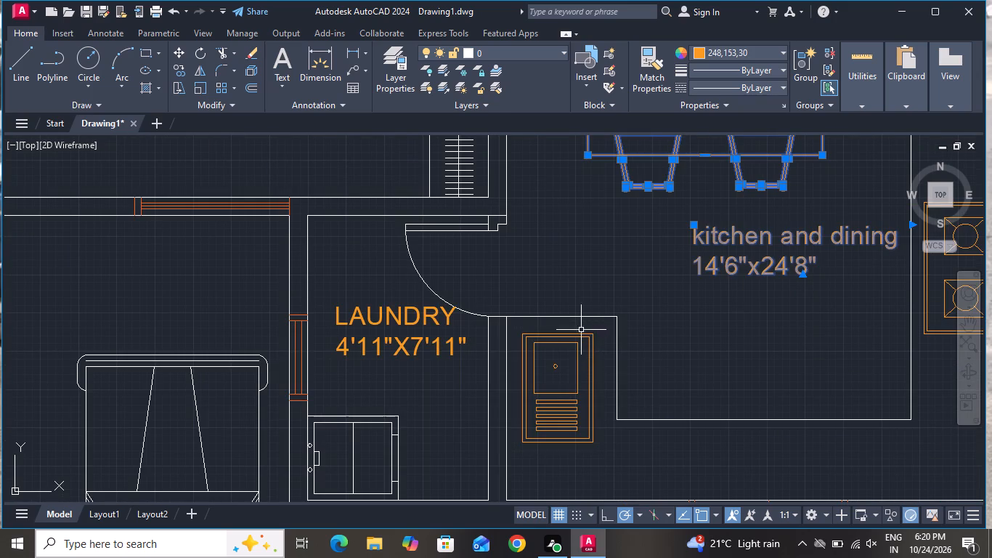
{"action": "left_click", "coordinate": [606, 324]}
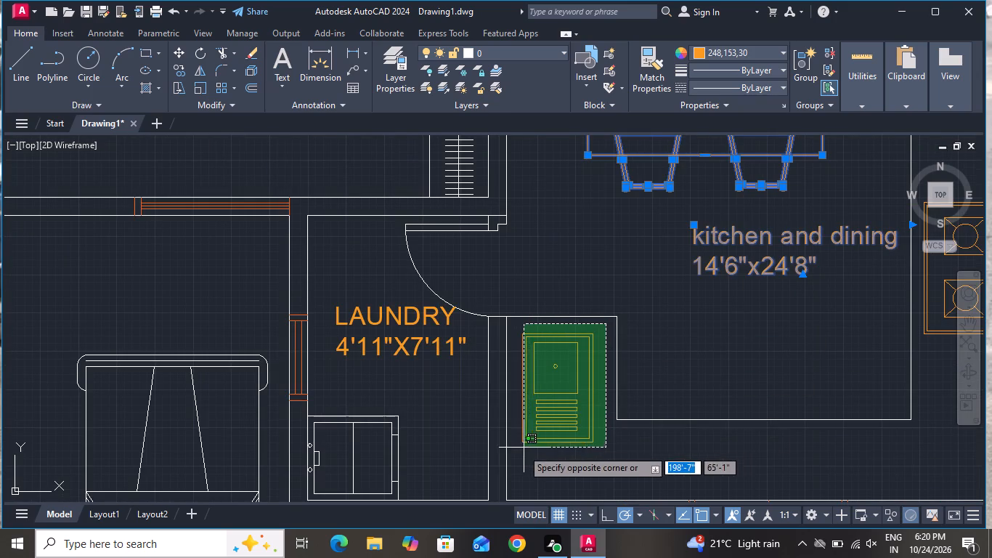
{"action": "left_click", "coordinate": [514, 463]}
{"action": "scroll", "coordinate": [508, 400], "scroll_direction": "down", "scroll_amount": 2}
{"action": "scroll", "coordinate": [710, 347], "scroll_direction": "up", "scroll_amount": 1}
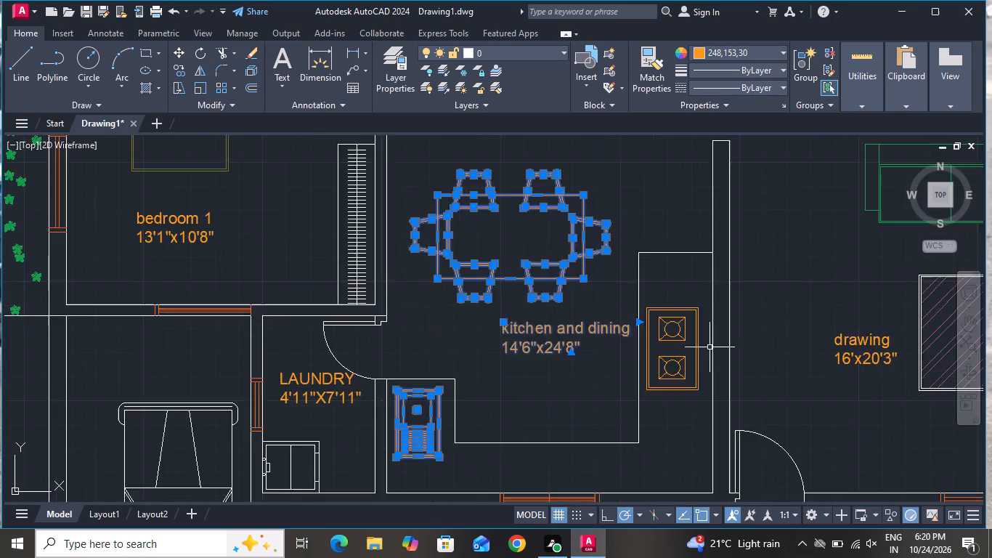
{"action": "scroll", "coordinate": [710, 347], "scroll_direction": "up", "scroll_amount": 1}
{"action": "left_click", "coordinate": [710, 262]}
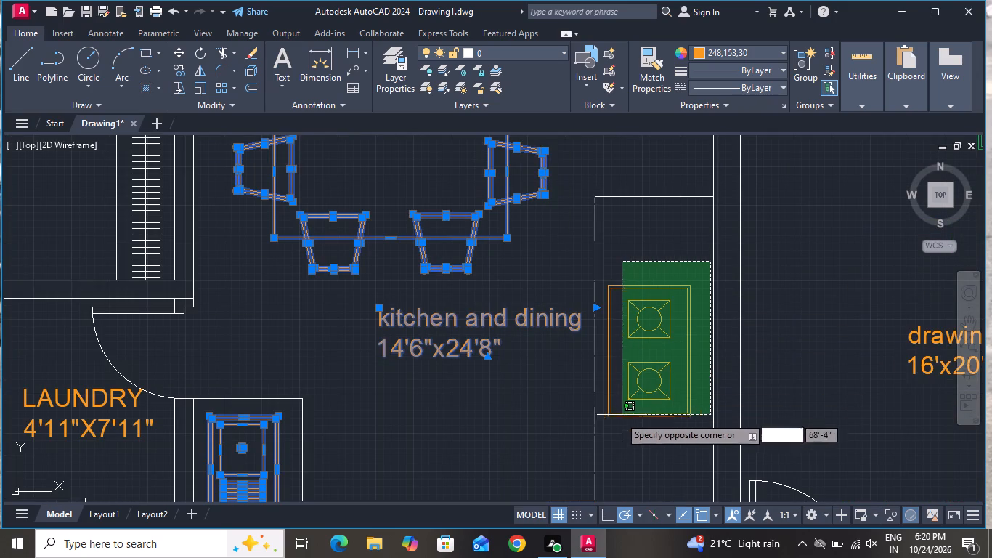
{"action": "left_click", "coordinate": [605, 441]}
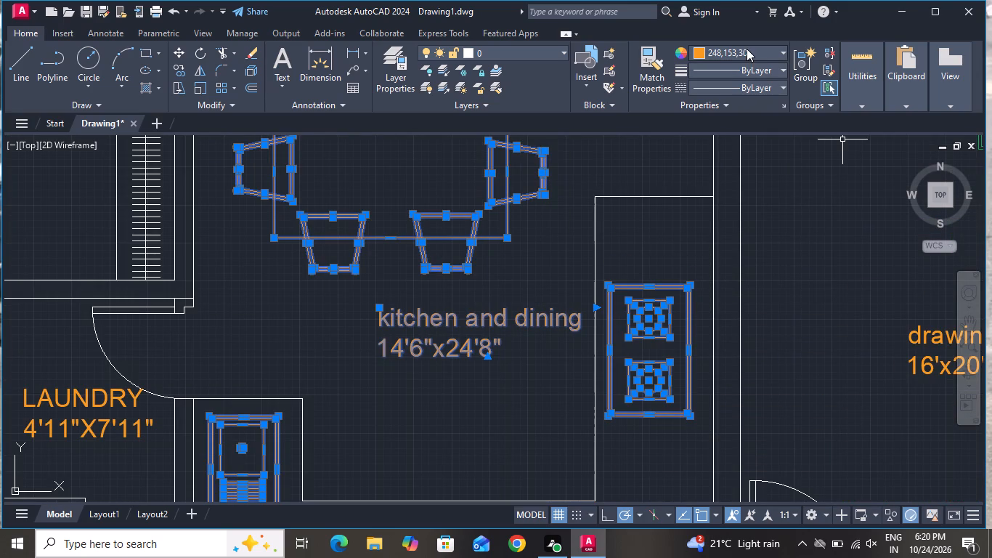
{"action": "left_click", "coordinate": [747, 49]}
{"action": "left_click", "coordinate": [788, 162]}
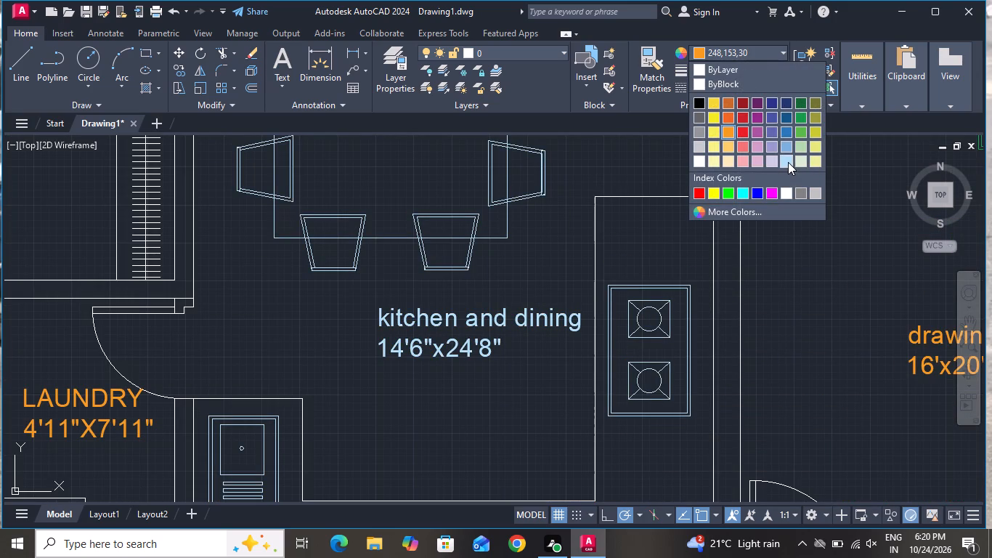
{"action": "key", "text": "Escape"}
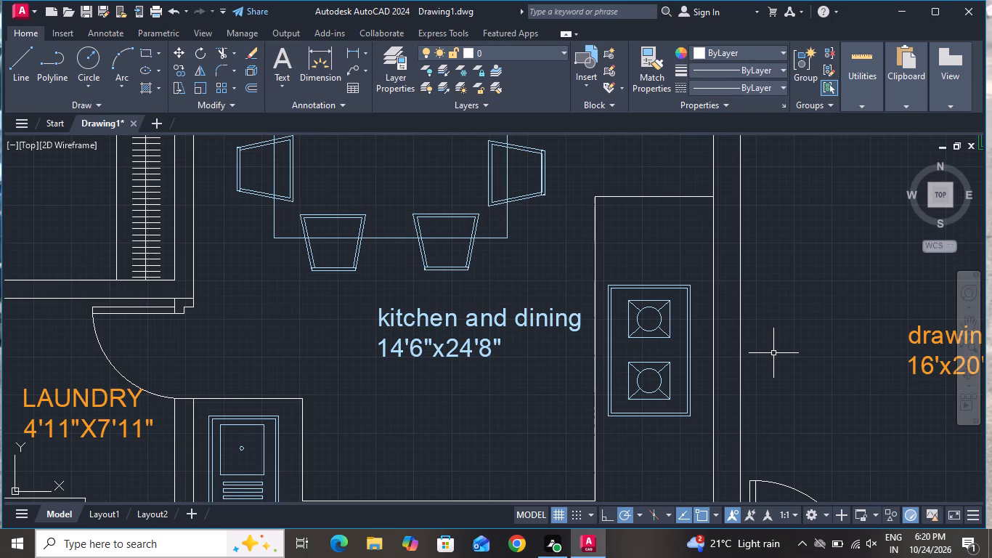
Extend the east face line of the short wall south-east of the master bedroom down to the wall's end line.
{"action": "scroll", "coordinate": [775, 374], "scroll_direction": "down", "scroll_amount": 4}
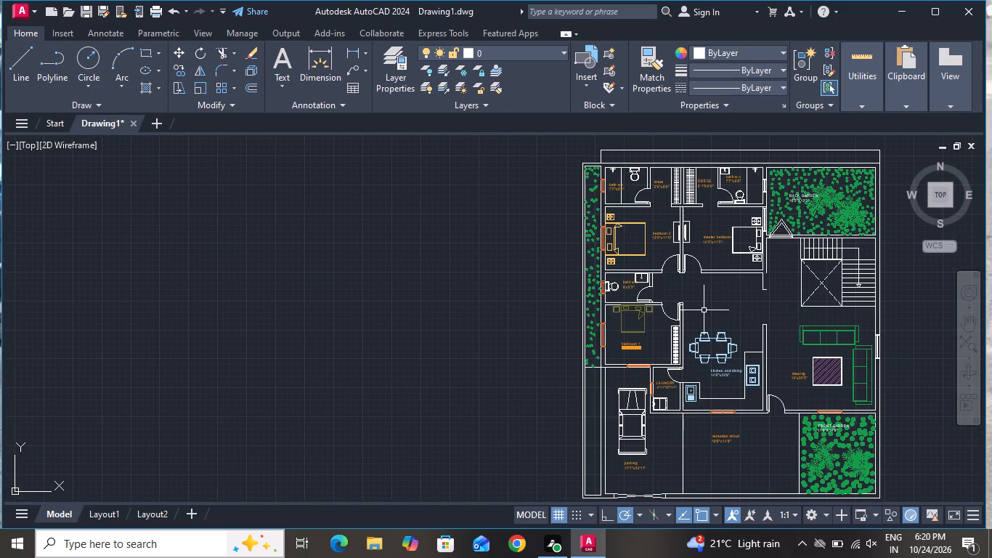
{"action": "scroll", "coordinate": [811, 256], "scroll_direction": "up", "scroll_amount": 2}
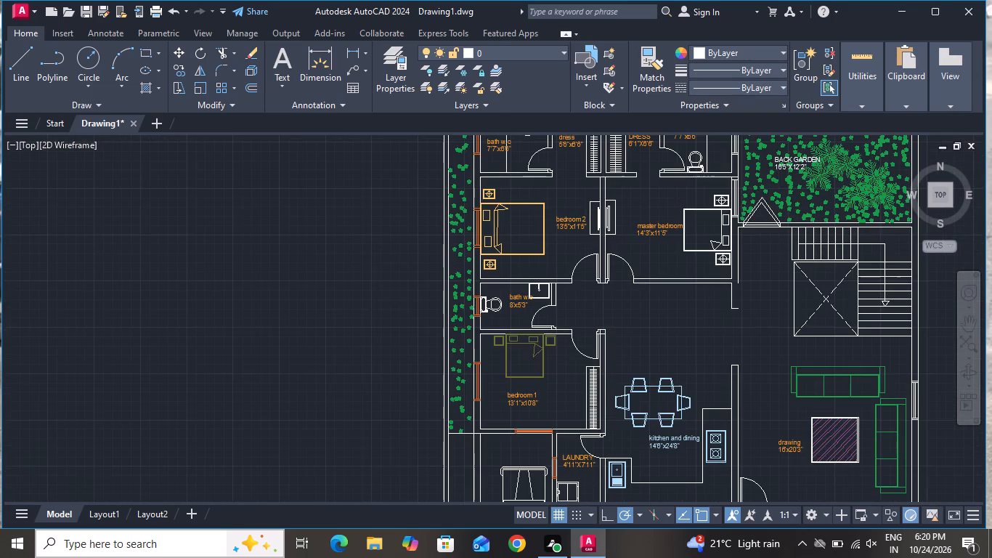
{"action": "type", "text": "EX"}
{"action": "key", "text": "space"}
{"action": "key", "text": "space"}
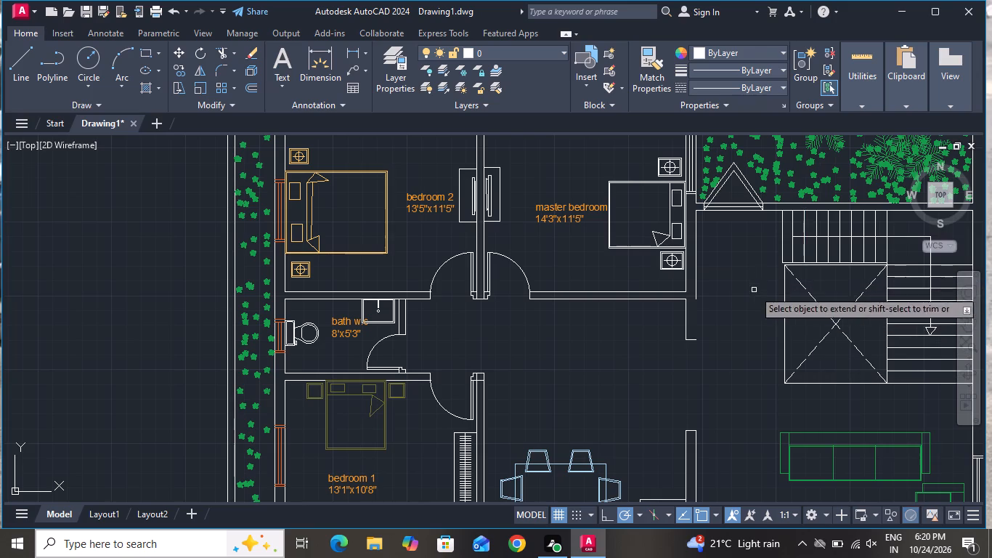
{"action": "left_click", "coordinate": [694, 285]}
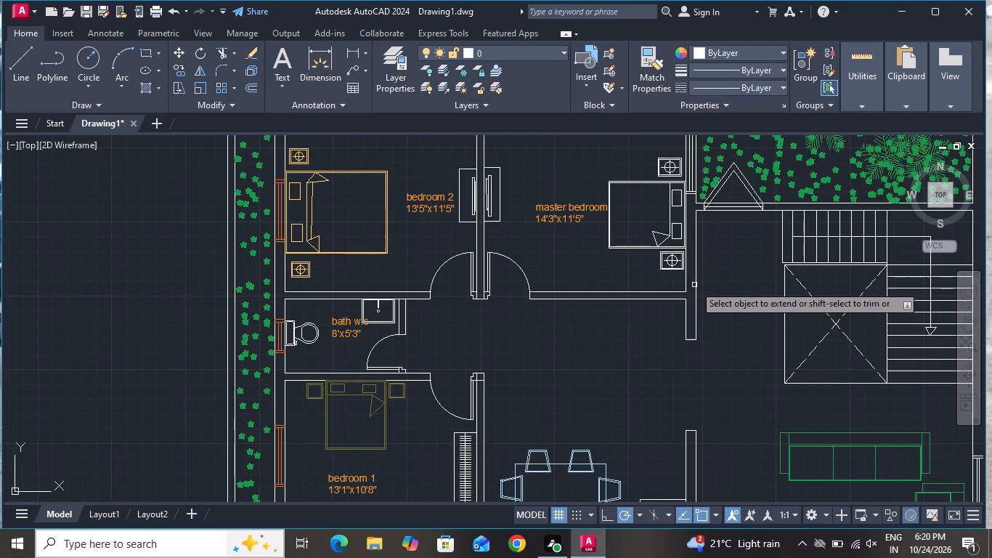
{"action": "scroll", "coordinate": [688, 347], "scroll_direction": "up", "scroll_amount": 4}
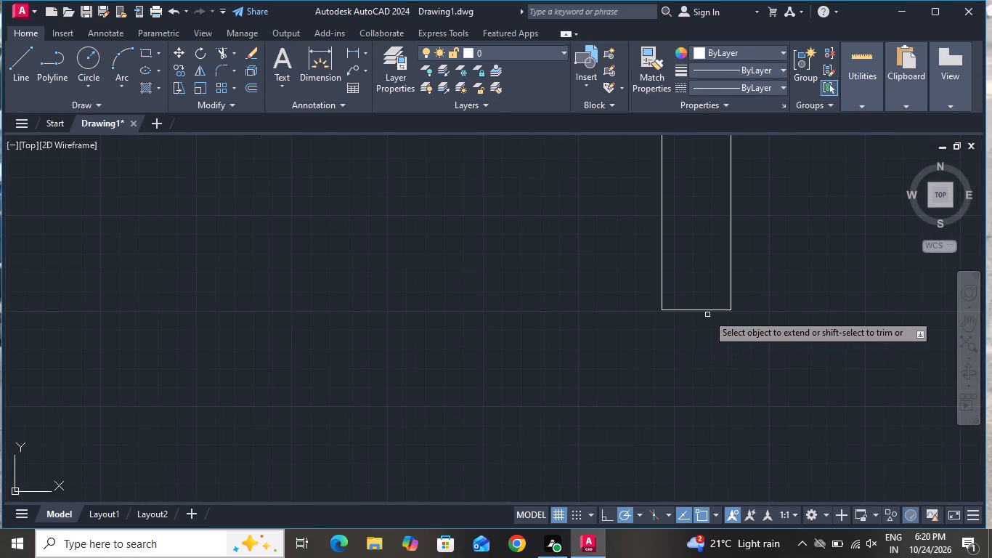
{"action": "right_click", "coordinate": [336, 321]}
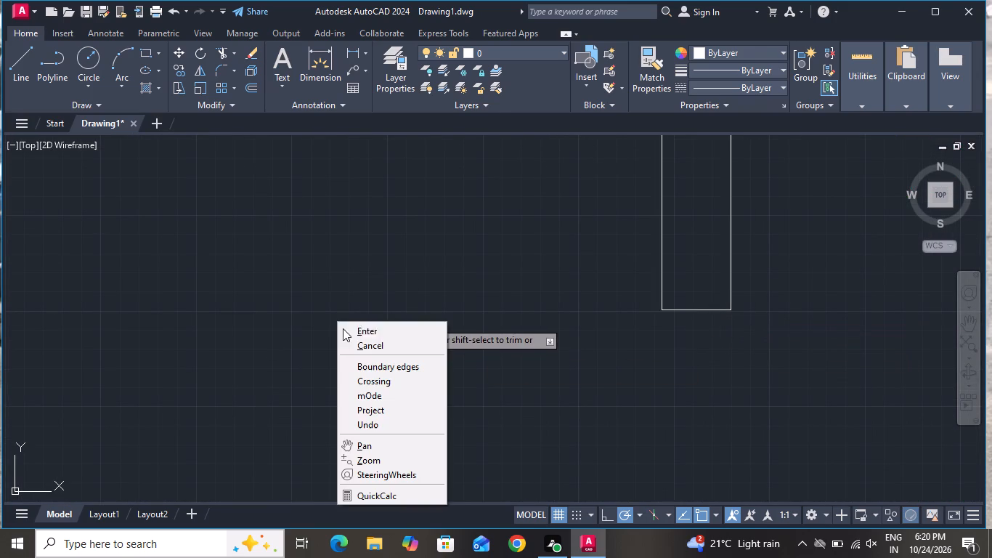
{"action": "left_click", "coordinate": [377, 345]}
Increase the dimension text height in the Standard dimension style to at least 1'-8.18".
{"action": "scroll", "coordinate": [391, 352], "scroll_direction": "down", "scroll_amount": 3}
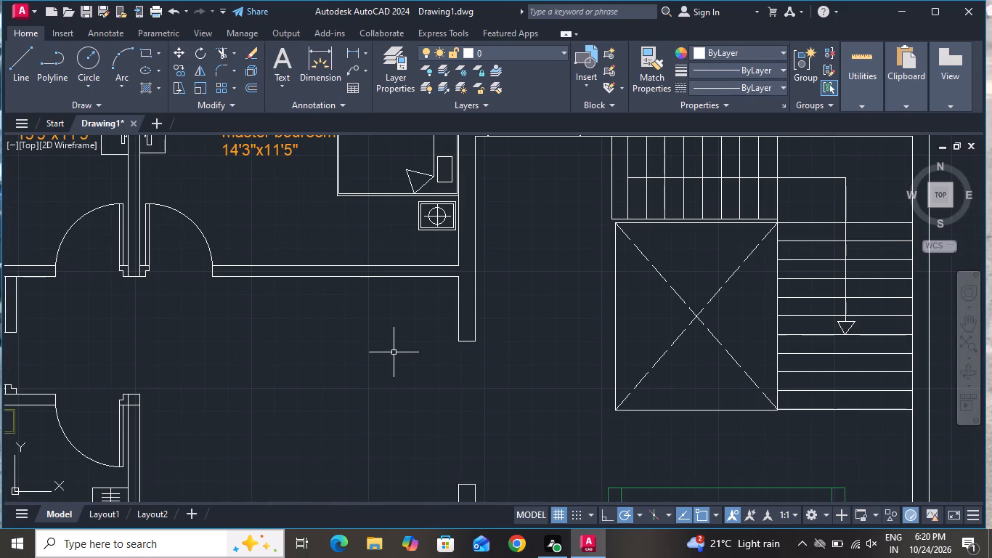
{"action": "scroll", "coordinate": [395, 347], "scroll_direction": "down", "scroll_amount": 2}
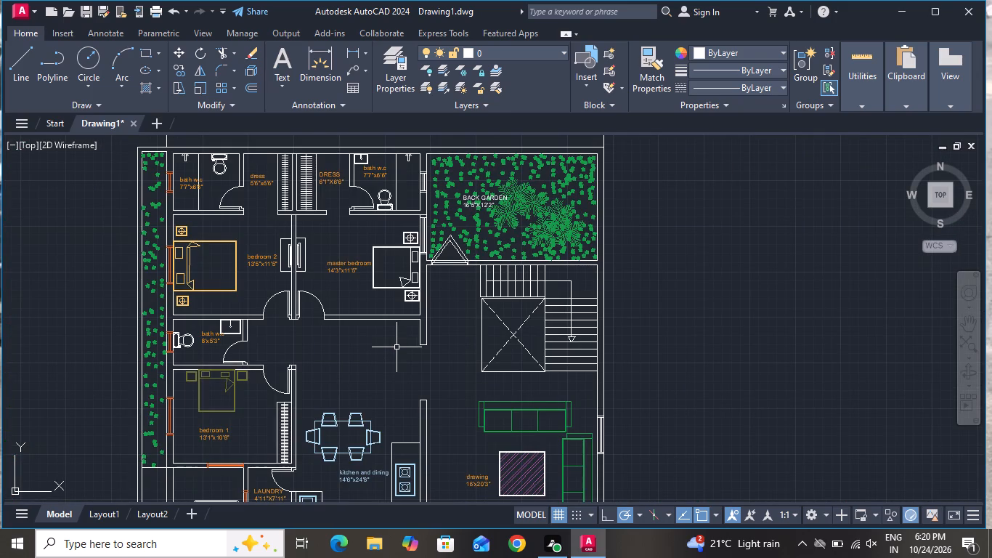
{"action": "scroll", "coordinate": [397, 347], "scroll_direction": "down", "scroll_amount": 3}
{"action": "scroll", "coordinate": [419, 277], "scroll_direction": "up", "scroll_amount": 2}
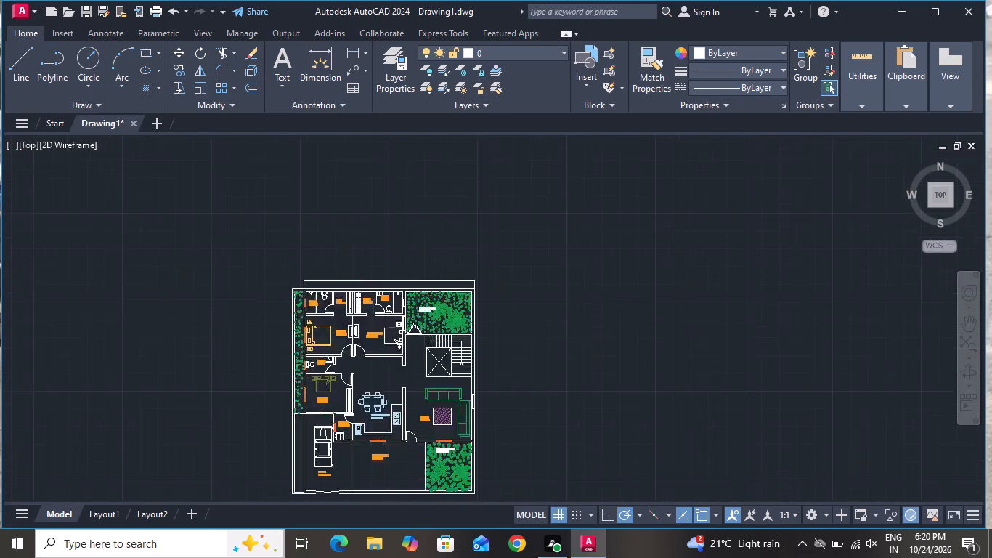
{"action": "scroll", "coordinate": [419, 277], "scroll_direction": "up", "scroll_amount": 1}
{"action": "left_click", "coordinate": [420, 275]}
{"action": "left_click", "coordinate": [423, 270]}
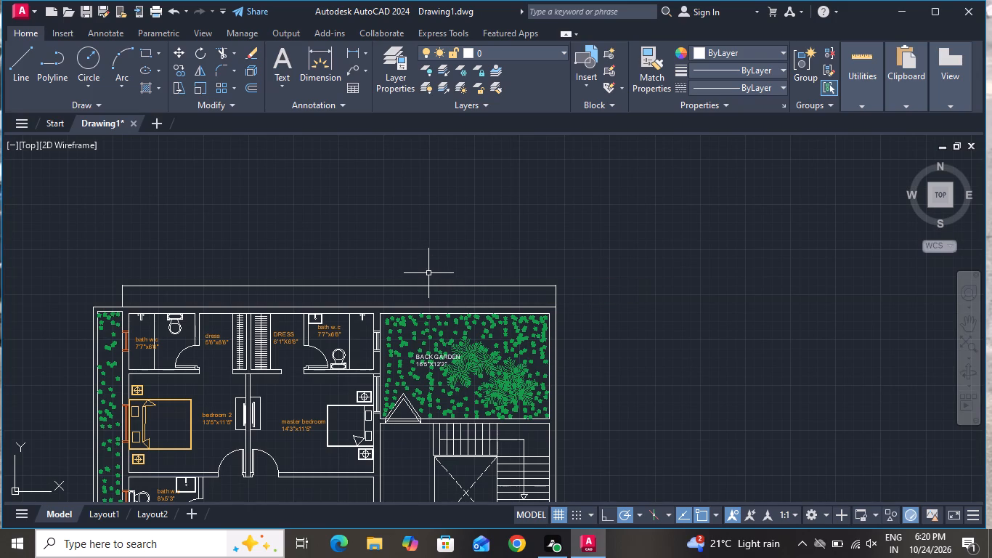
{"action": "type", "text": "D"}
{"action": "key", "text": "space"}
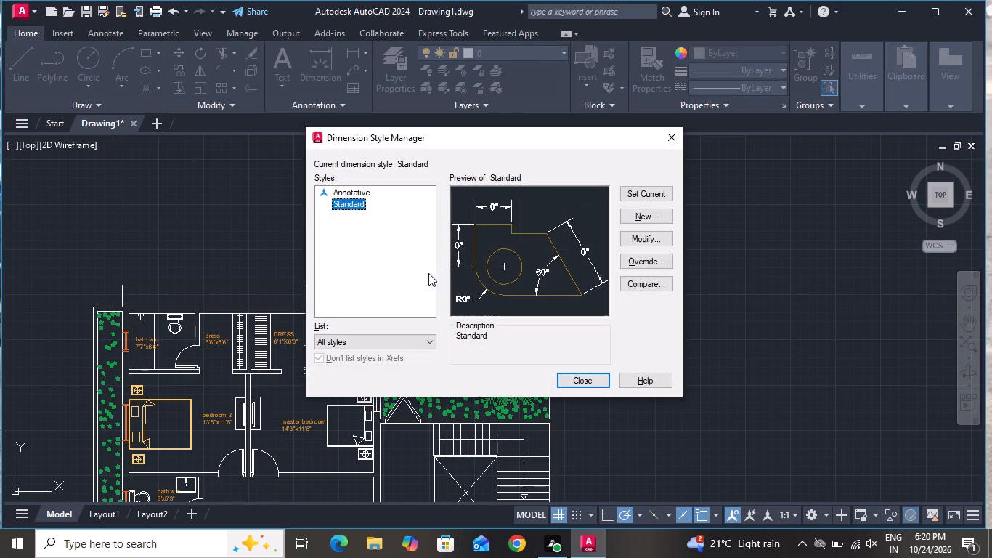
{"action": "left_click", "coordinate": [628, 239]}
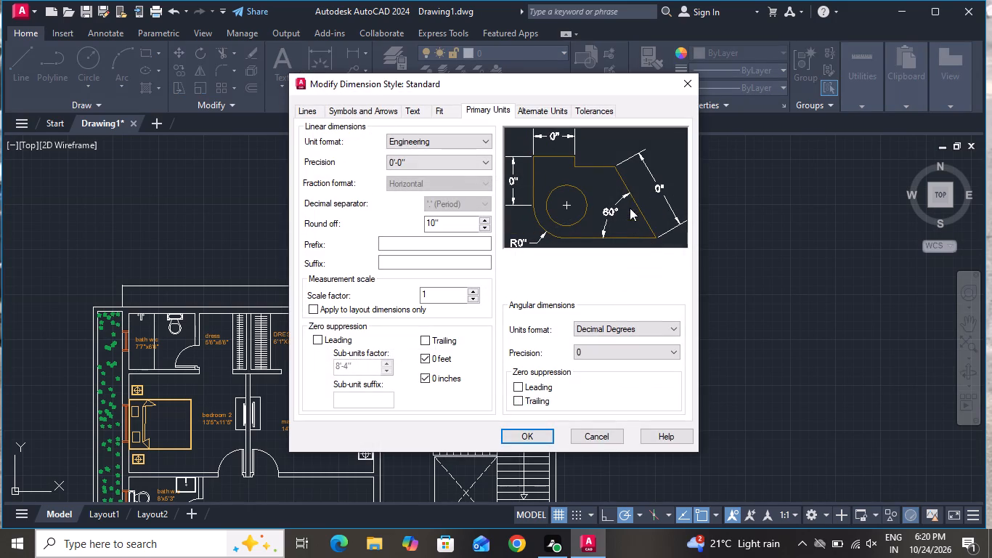
{"action": "left_click", "coordinate": [412, 113]}
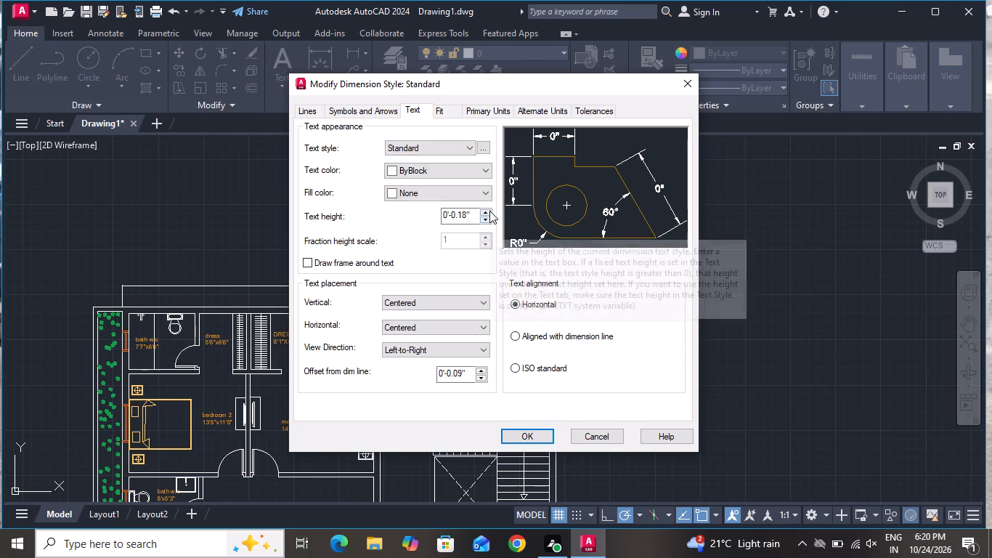
{"action": "left_click", "coordinate": [489, 211]}
{"action": "left_click", "coordinate": [487, 213]}
{"action": "left_click", "coordinate": [487, 211]}
{"action": "left_click", "coordinate": [487, 210]}
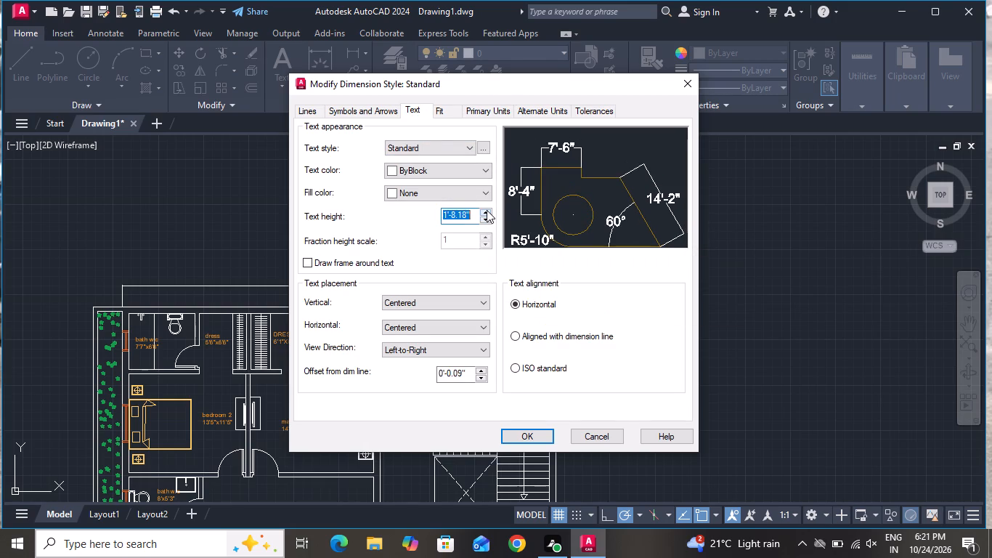
{"action": "left_click", "coordinate": [487, 210]}
Set the arrow size of the Standard dimension style to 2'-1.18" and make the style current.
{"action": "left_click", "coordinate": [364, 110]}
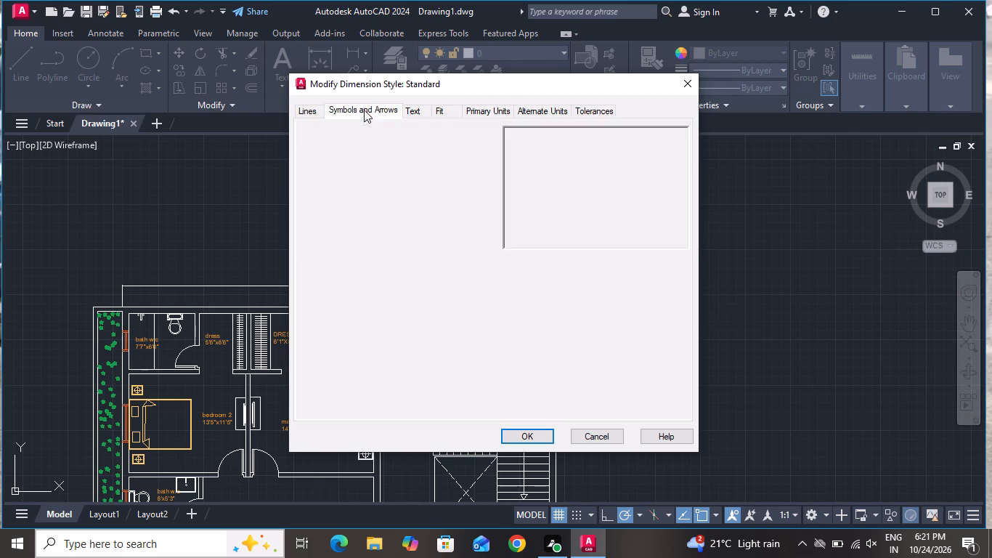
{"action": "left_click", "coordinate": [354, 253]}
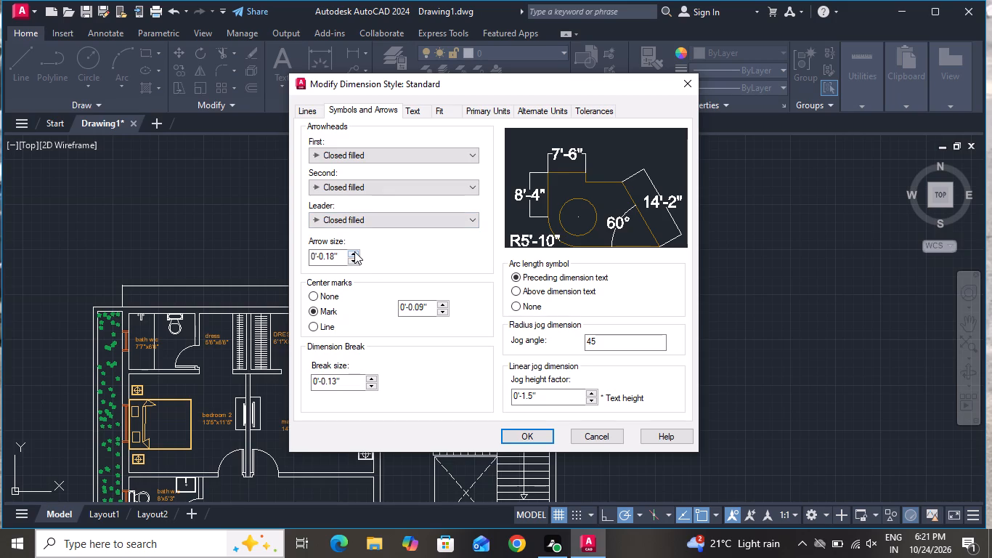
{"action": "left_click", "coordinate": [354, 252]}
{"action": "left_click", "coordinate": [354, 251]}
{"action": "left_click", "coordinate": [356, 248]}
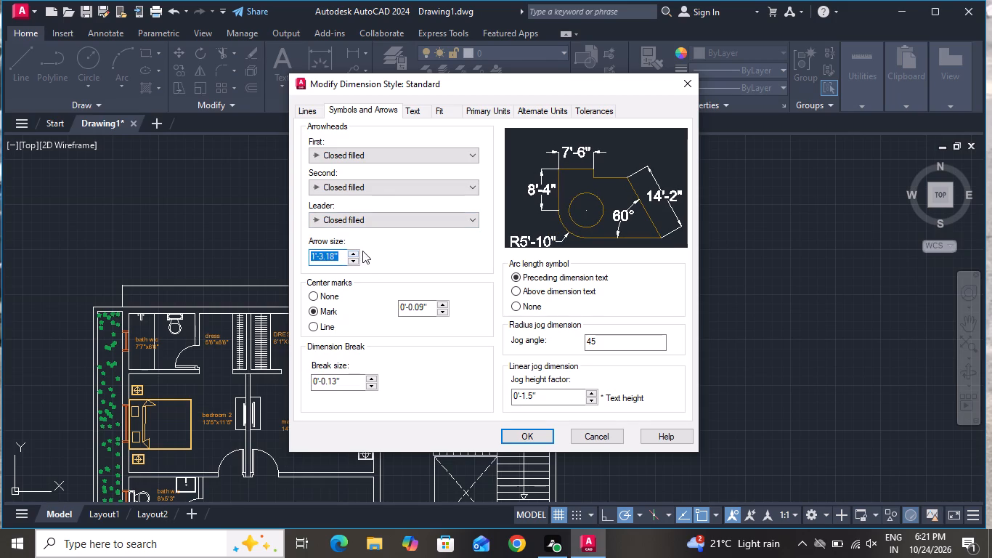
{"action": "left_click", "coordinate": [354, 247]}
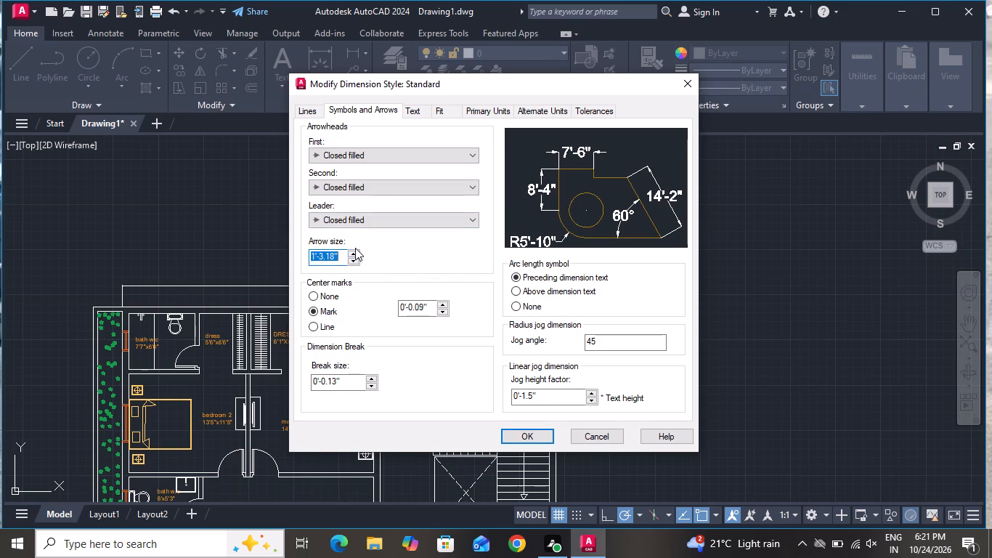
{"action": "left_click", "coordinate": [355, 251]}
{"action": "left_click", "coordinate": [355, 254]}
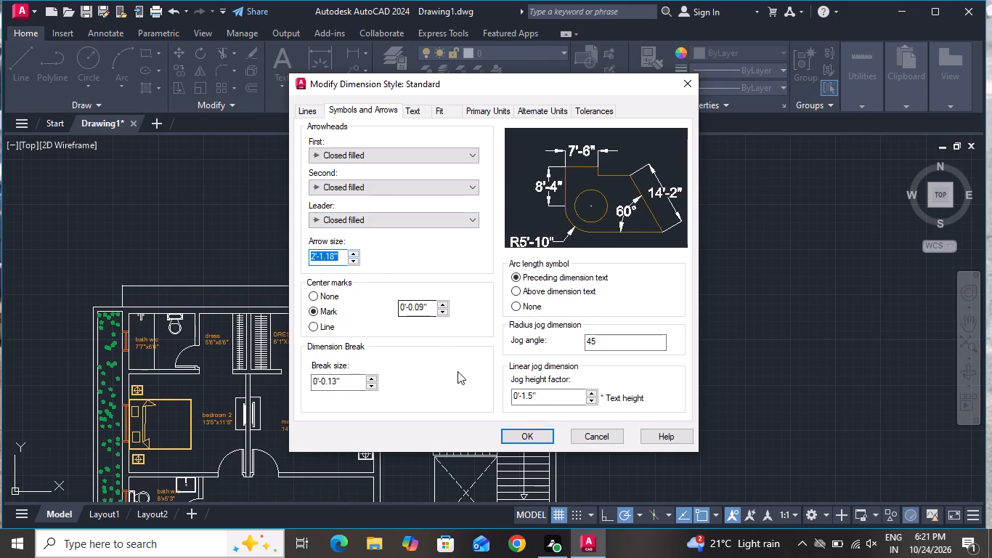
{"action": "left_click", "coordinate": [529, 432]}
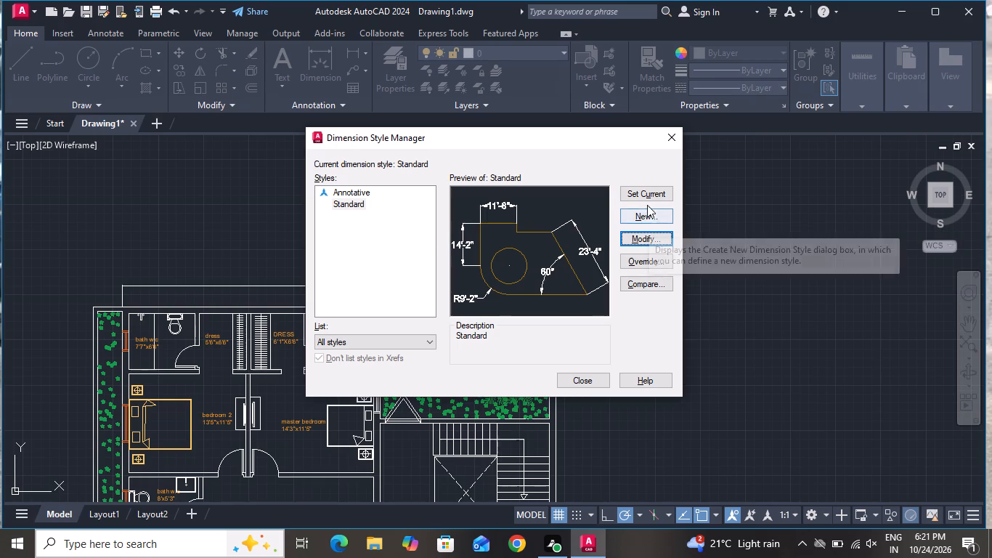
{"action": "left_click", "coordinate": [643, 189]}
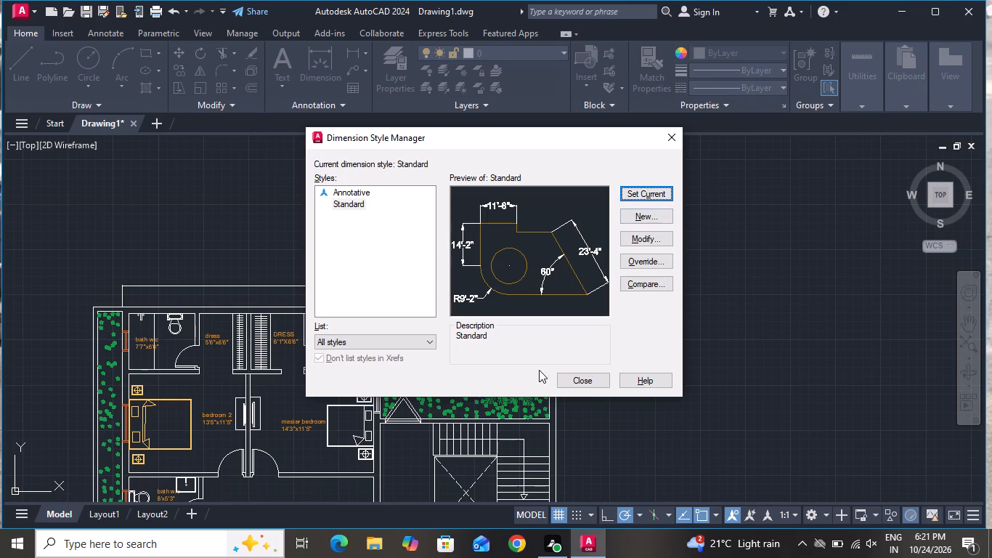
{"action": "left_click", "coordinate": [572, 382]}
Draw a line along the plan's west outer boundary from its north-west corner down to its south-west corner.
{"action": "scroll", "coordinate": [535, 374], "scroll_direction": "down", "scroll_amount": 3}
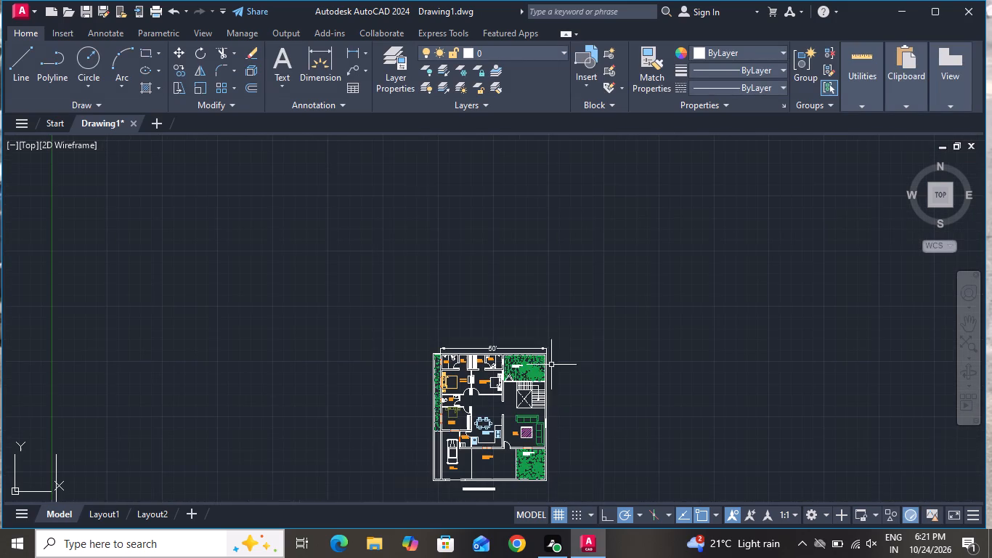
{"action": "left_click", "coordinate": [31, 52]}
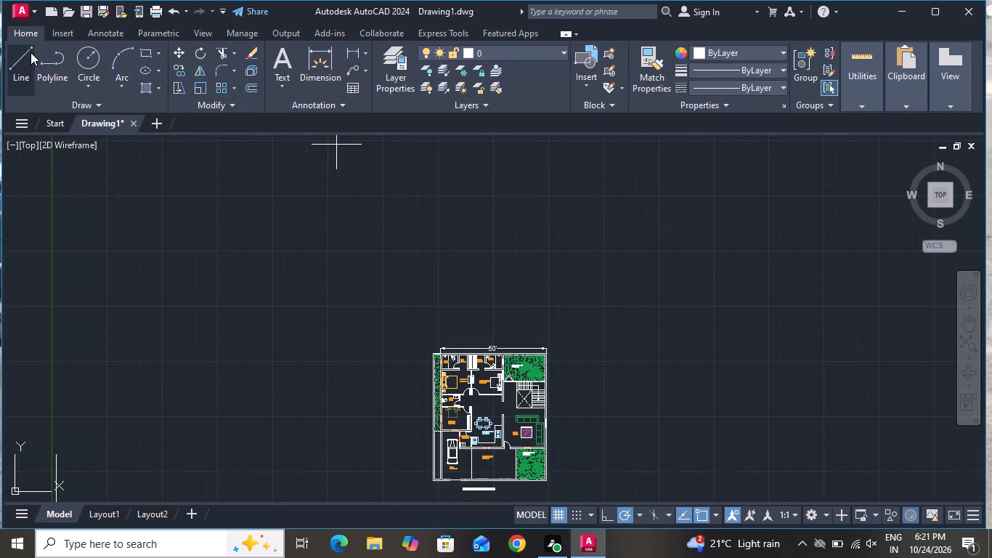
{"action": "scroll", "coordinate": [234, 211], "scroll_direction": "down", "scroll_amount": 1}
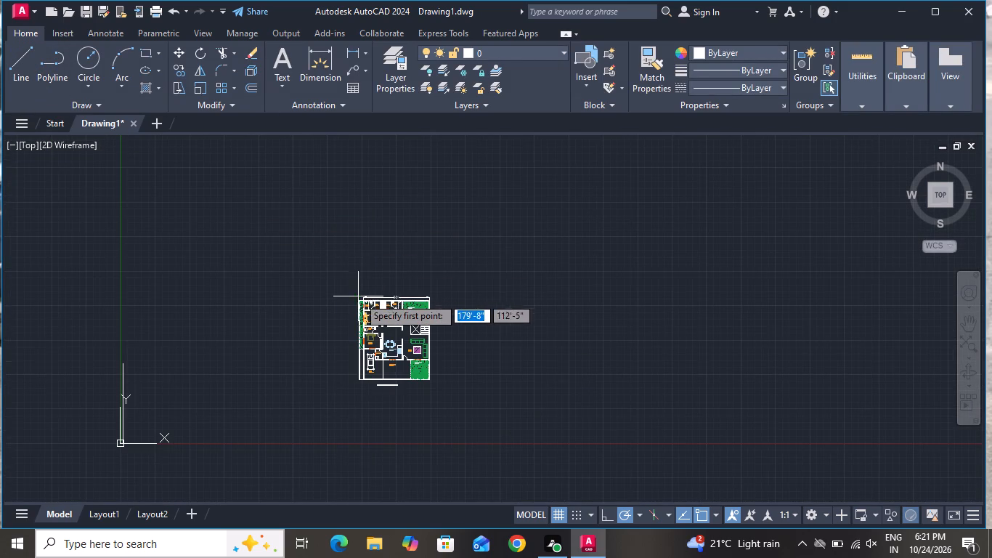
{"action": "scroll", "coordinate": [359, 301], "scroll_direction": "up", "scroll_amount": 7}
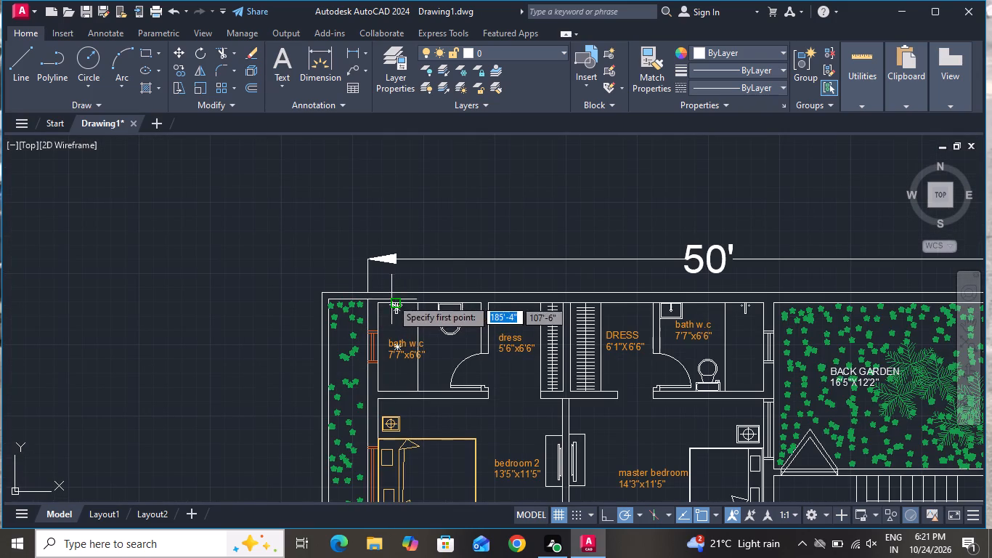
{"action": "left_click", "coordinate": [323, 290]}
{"action": "scroll", "coordinate": [336, 217], "scroll_direction": "down", "scroll_amount": 4}
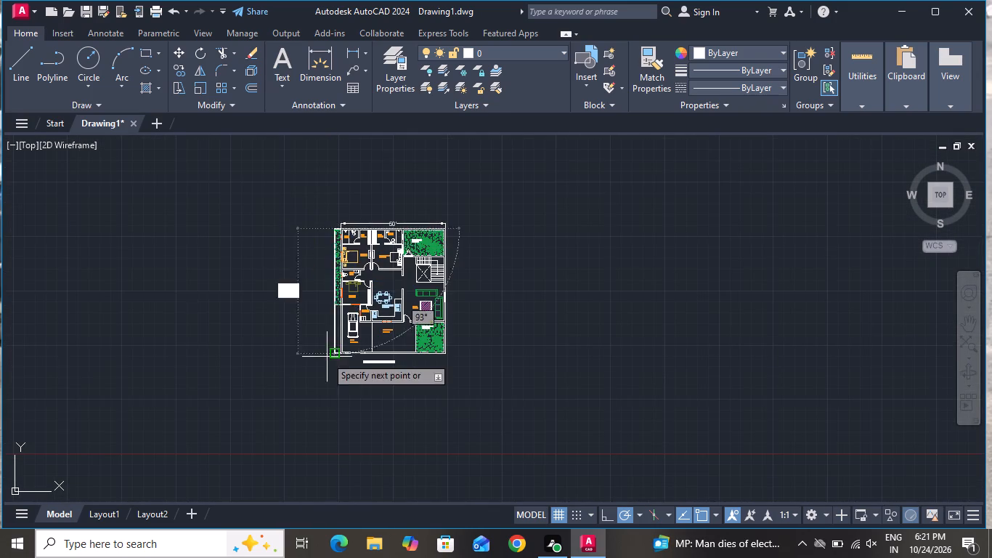
{"action": "scroll", "coordinate": [320, 365], "scroll_direction": "up", "scroll_amount": 5}
{"action": "scroll", "coordinate": [436, 286], "scroll_direction": "up", "scroll_amount": 2}
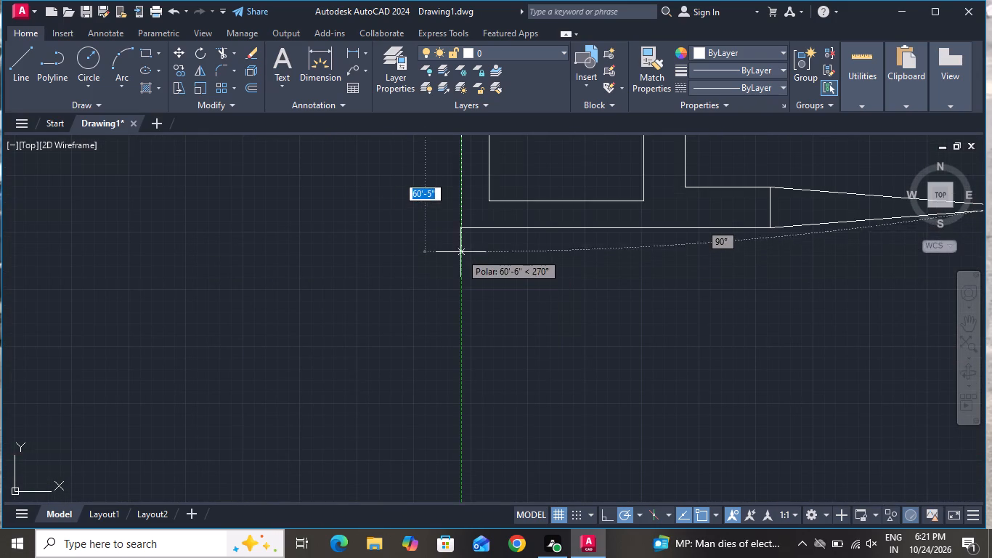
{"action": "left_click", "coordinate": [458, 227]}
{"action": "scroll", "coordinate": [432, 245], "scroll_direction": "down", "scroll_amount": 3}
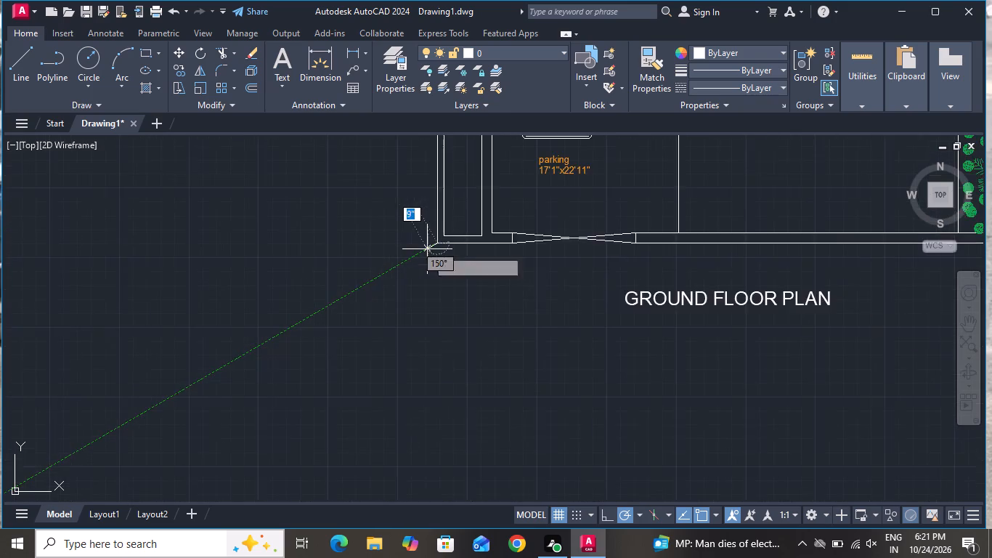
{"action": "scroll", "coordinate": [427, 249], "scroll_direction": "down", "scroll_amount": 7}
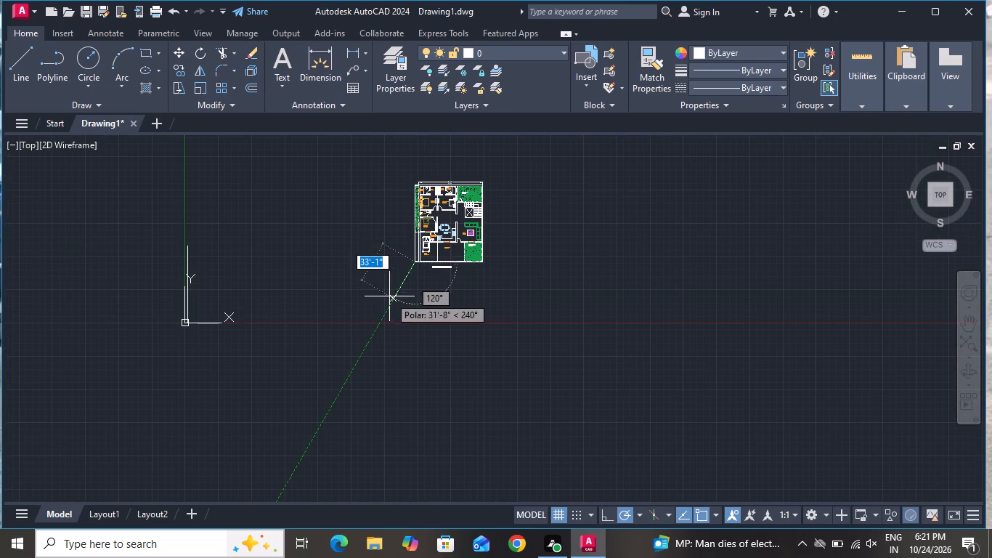
{"action": "right_click", "coordinate": [399, 277]}
{"action": "left_click", "coordinate": [423, 288]}
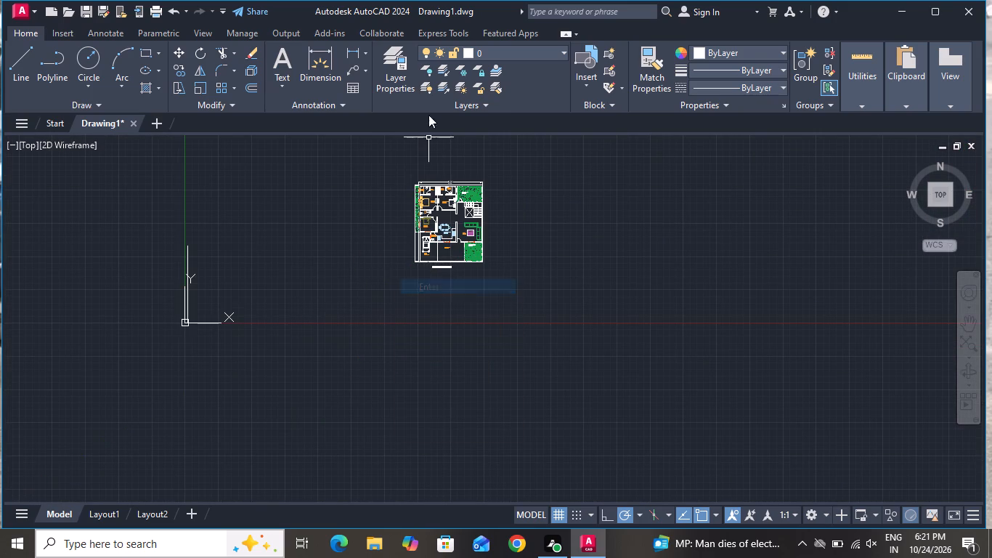
Add a linear dimension for the full west side of the plan, placing its dimension line just outside the boundary.
{"action": "left_click", "coordinate": [351, 49]}
{"action": "scroll", "coordinate": [399, 176], "scroll_direction": "up", "scroll_amount": 4}
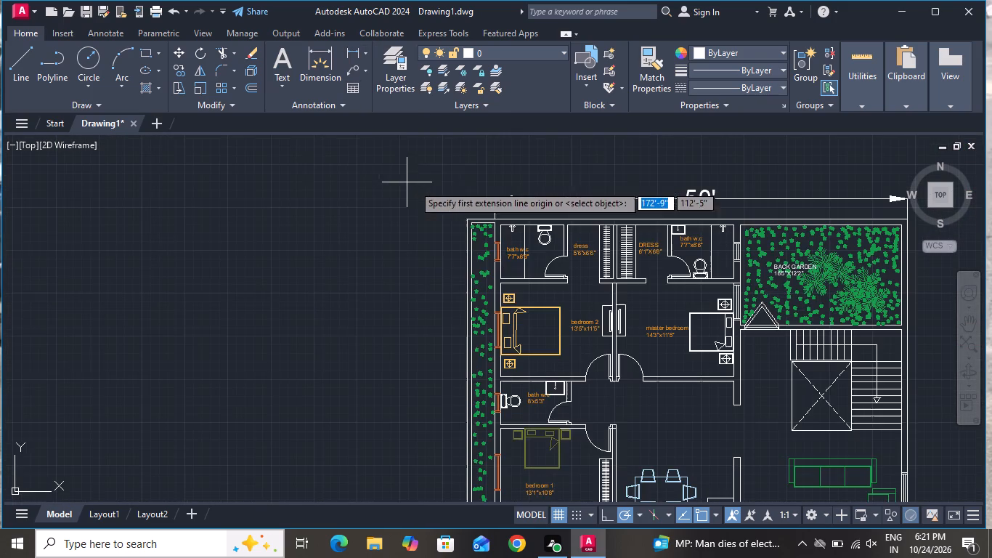
{"action": "scroll", "coordinate": [475, 219], "scroll_direction": "up", "scroll_amount": 2}
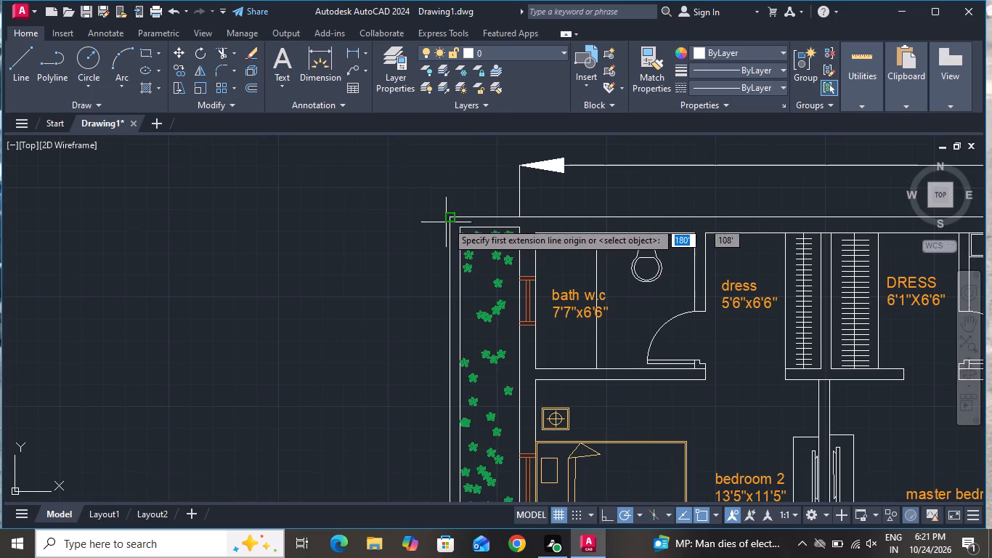
{"action": "left_click", "coordinate": [454, 211]}
{"action": "scroll", "coordinate": [460, 193], "scroll_direction": "down", "scroll_amount": 2}
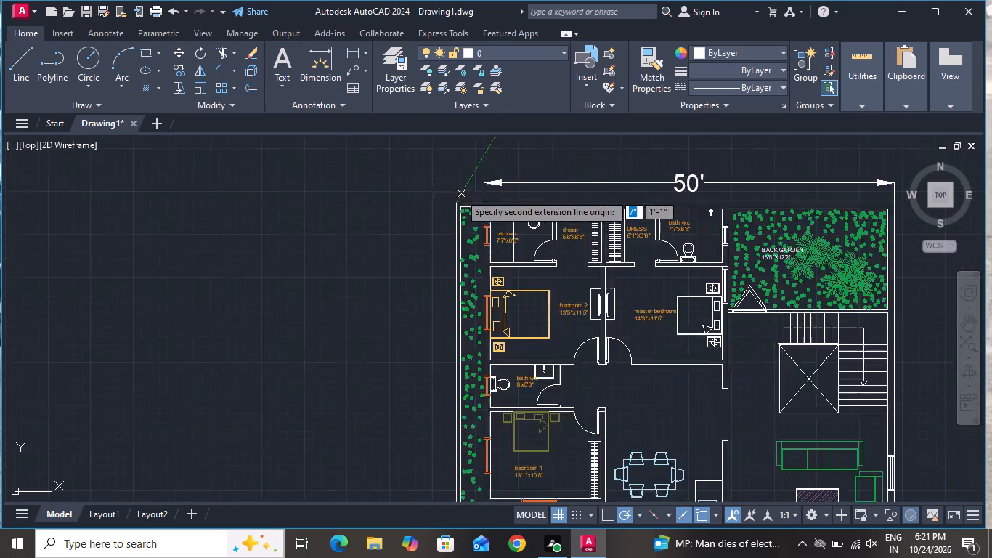
{"action": "scroll", "coordinate": [460, 193], "scroll_direction": "down", "scroll_amount": 1}
{"action": "scroll", "coordinate": [412, 299], "scroll_direction": "down", "scroll_amount": 3}
{"action": "scroll", "coordinate": [415, 334], "scroll_direction": "up", "scroll_amount": 4}
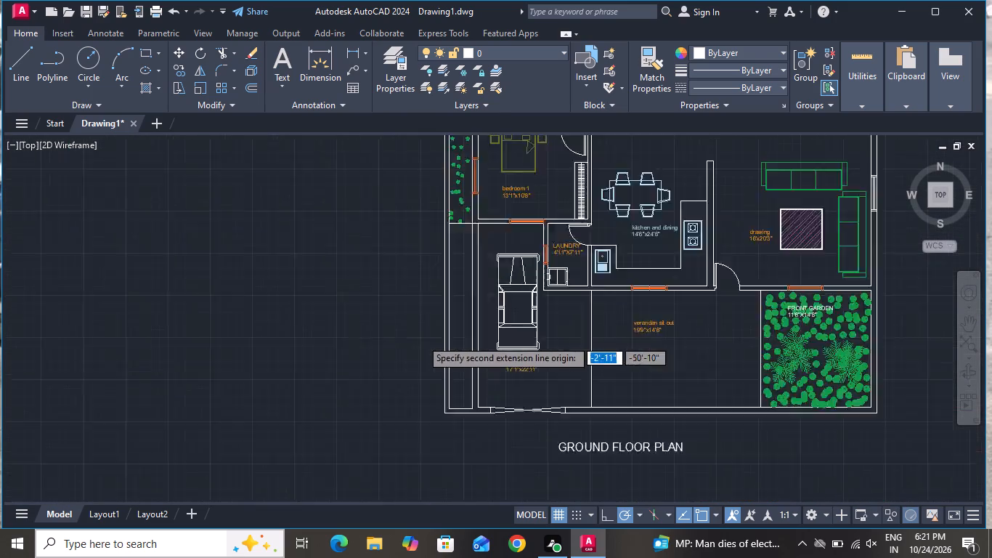
{"action": "scroll", "coordinate": [421, 339], "scroll_direction": "up", "scroll_amount": 1}
{"action": "scroll", "coordinate": [449, 403], "scroll_direction": "down", "scroll_amount": 1}
{"action": "scroll", "coordinate": [444, 458], "scroll_direction": "up", "scroll_amount": 3}
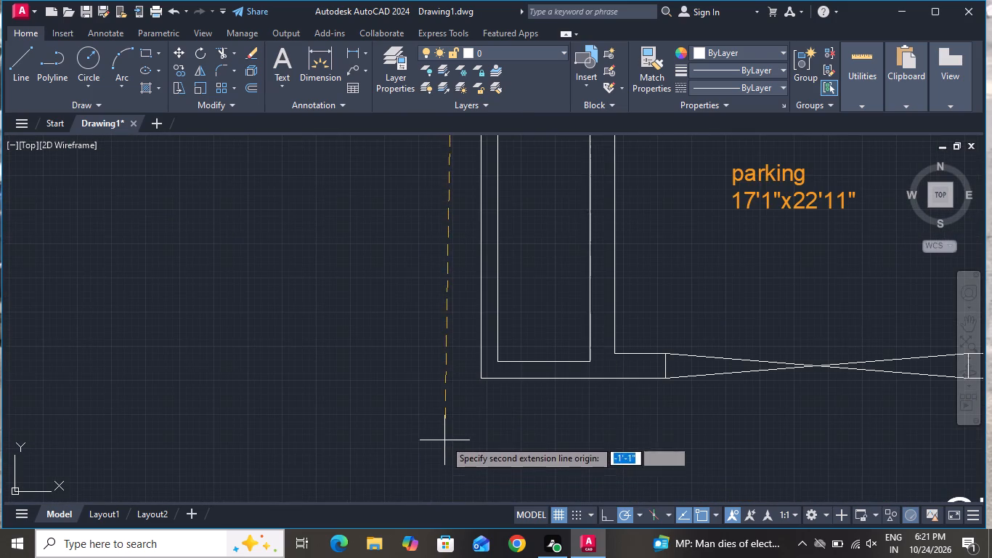
{"action": "left_click", "coordinate": [483, 376]}
{"action": "scroll", "coordinate": [449, 389], "scroll_direction": "down", "scroll_amount": 4}
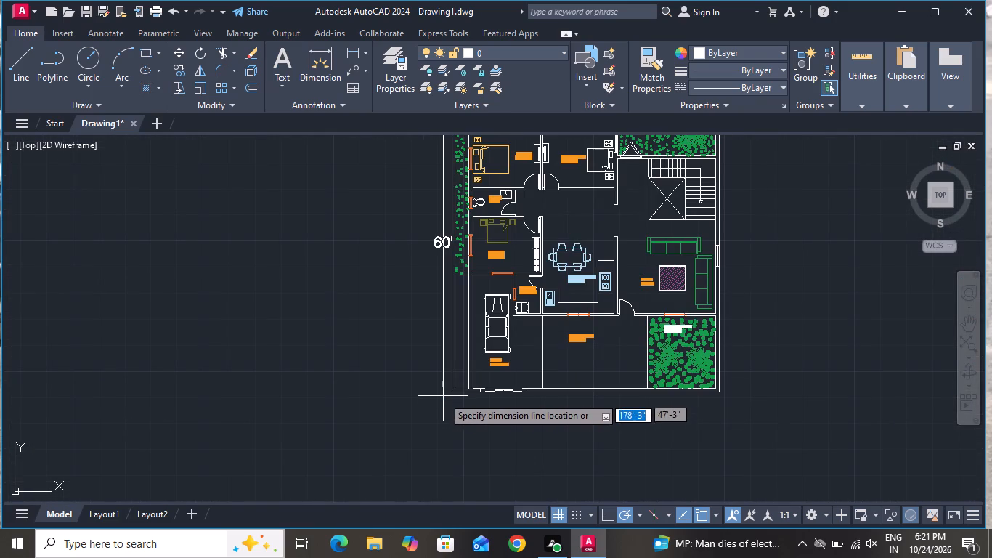
{"action": "left_click", "coordinate": [431, 400]}
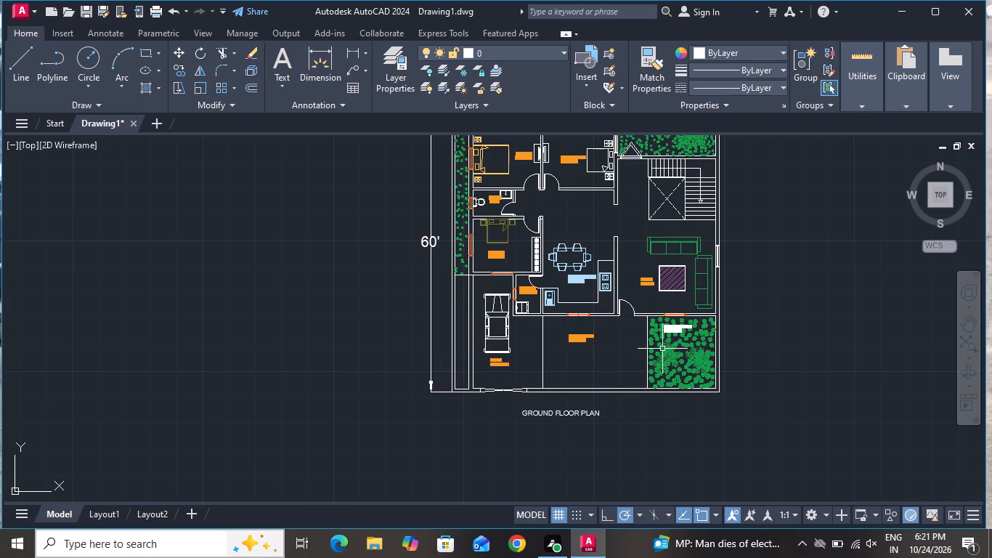
Draw a cabinet rectangle about 1'-5" wide against the drawing room's west wall, opposite the hatched table.
{"action": "scroll", "coordinate": [728, 267], "scroll_direction": "up", "scroll_amount": 1}
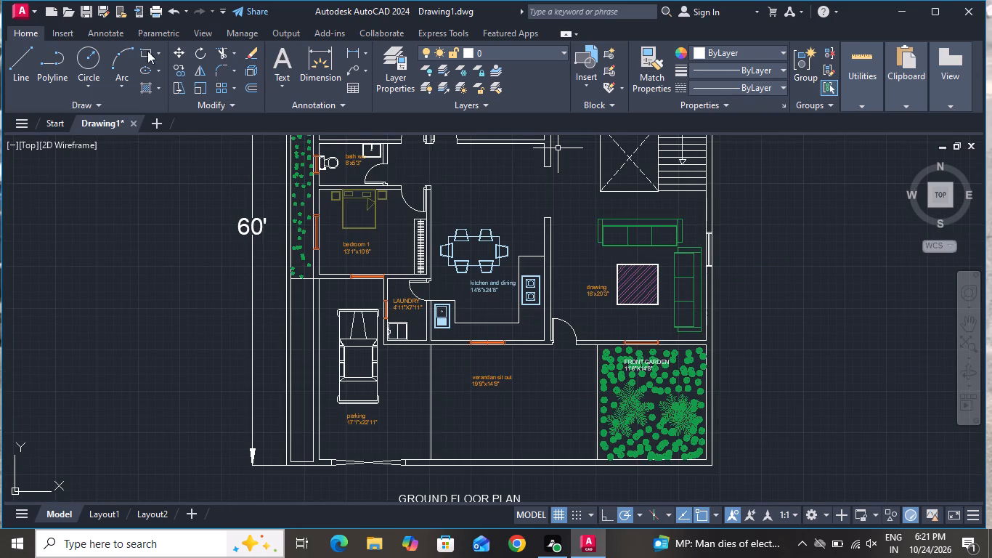
{"action": "left_click", "coordinate": [147, 46]}
{"action": "scroll", "coordinate": [593, 275], "scroll_direction": "up", "scroll_amount": 2}
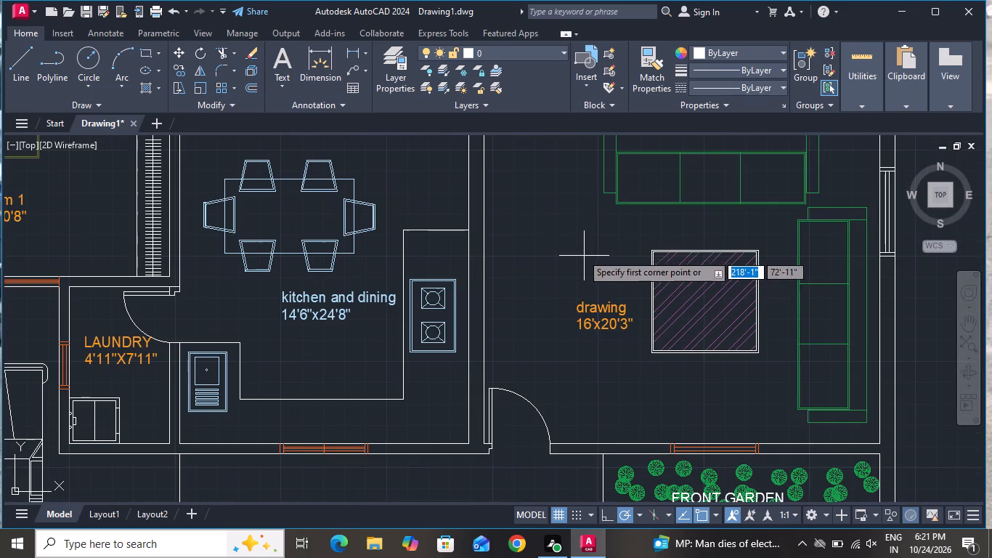
{"action": "left_click", "coordinate": [484, 214]}
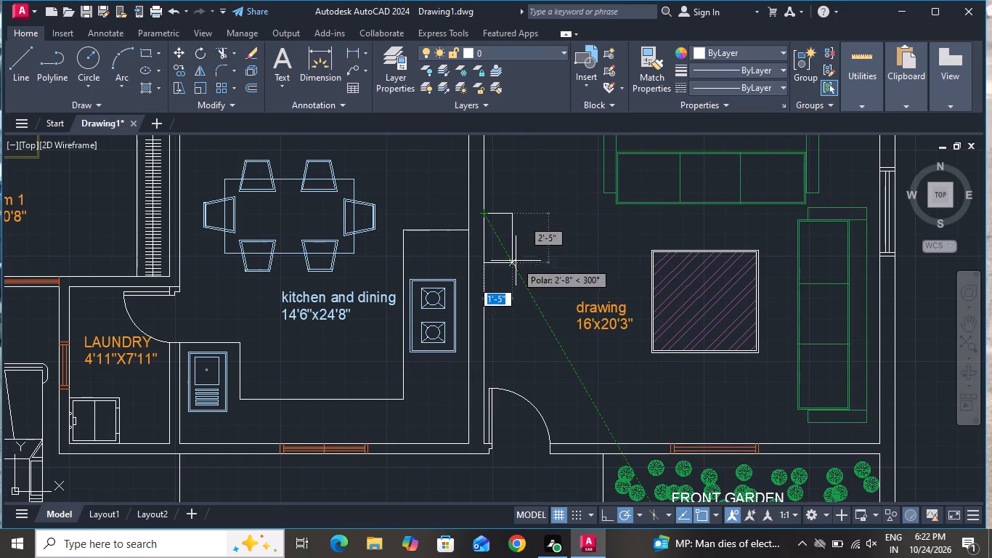
{"action": "left_click", "coordinate": [513, 324]}
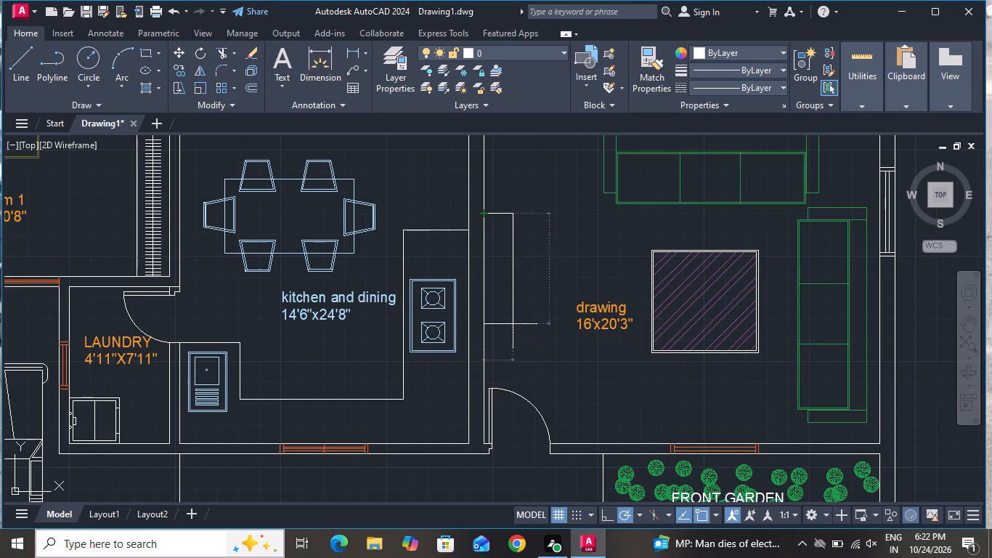
Draw a narrow upright rectangle about 4" wide inside the cabinet rectangle on the drawing room's west wall.
{"action": "scroll", "coordinate": [535, 277], "scroll_direction": "up", "scroll_amount": 1}
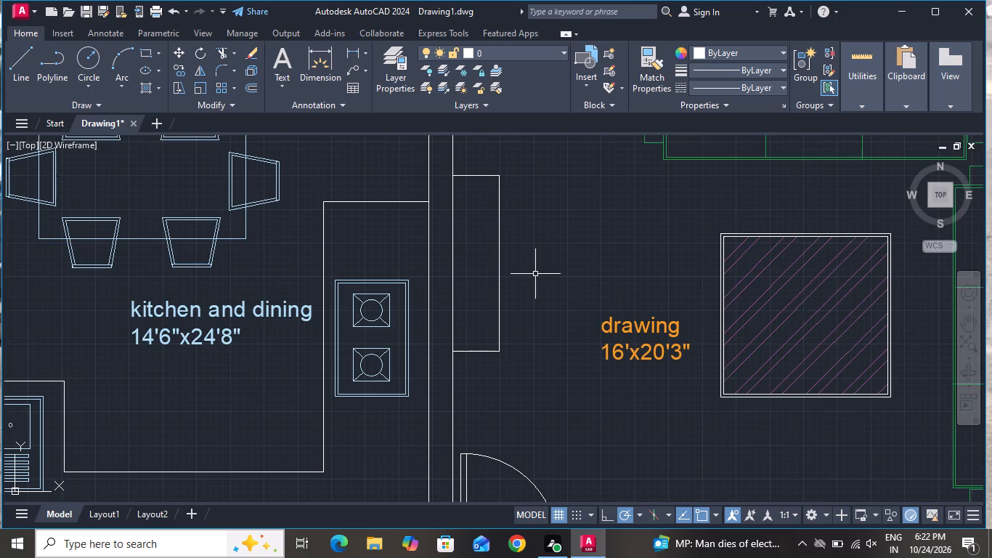
{"action": "left_click", "coordinate": [142, 57]}
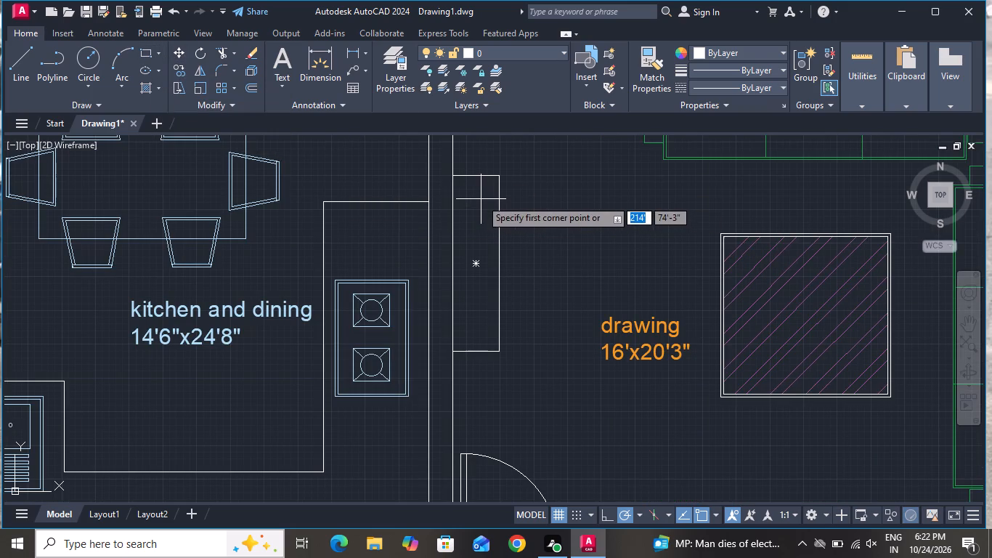
{"action": "left_click", "coordinate": [478, 205]}
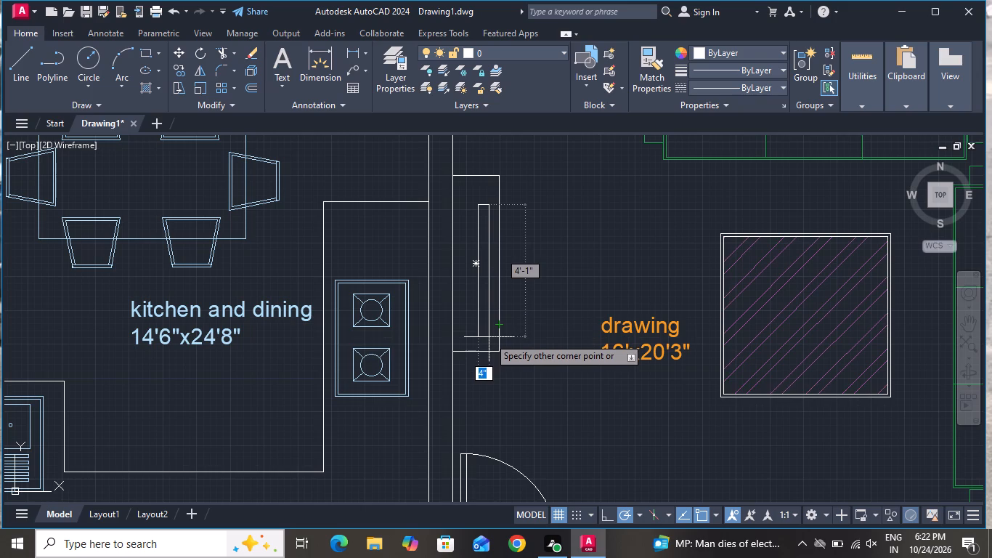
{"action": "left_click", "coordinate": [487, 315]}
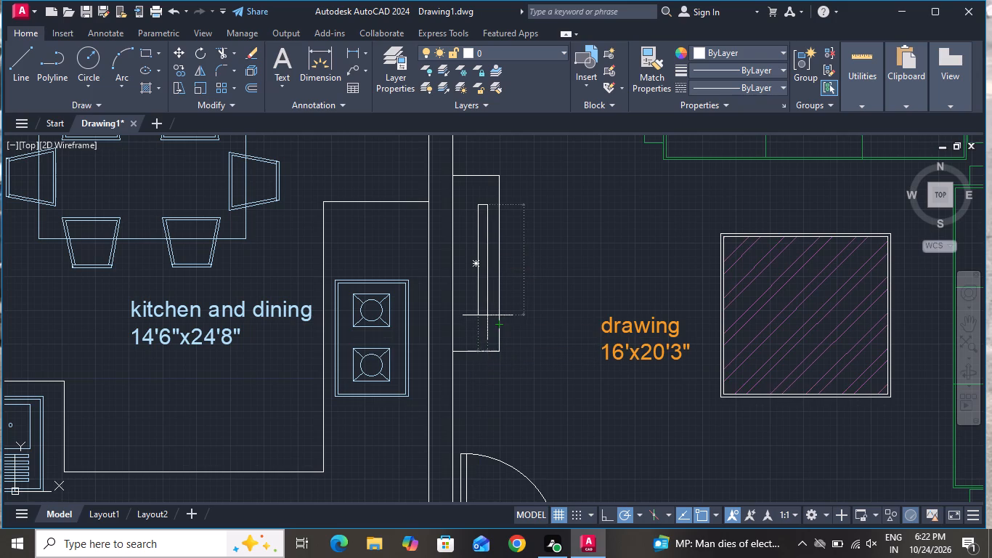
Draw a tapered back outline about 3' long on the west side of the narrow rectangle, with angled lines at both ends.
{"action": "left_click", "coordinate": [17, 56]}
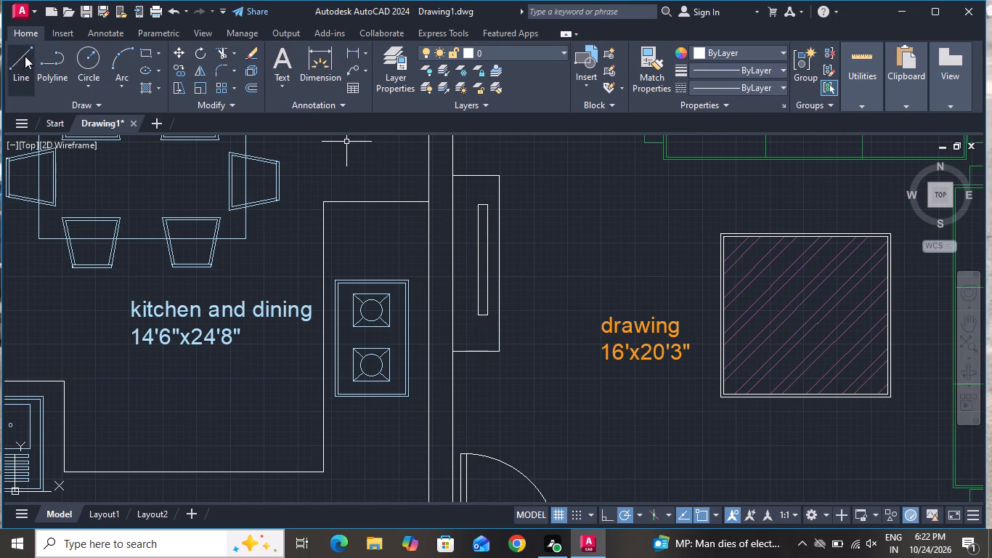
{"action": "scroll", "coordinate": [478, 203], "scroll_direction": "up", "scroll_amount": 1}
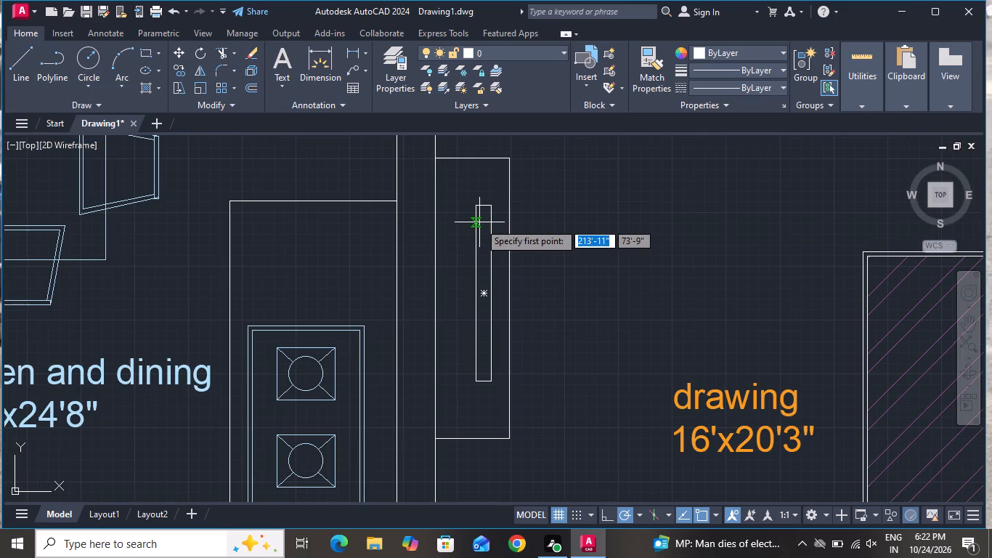
{"action": "left_click", "coordinate": [479, 231]}
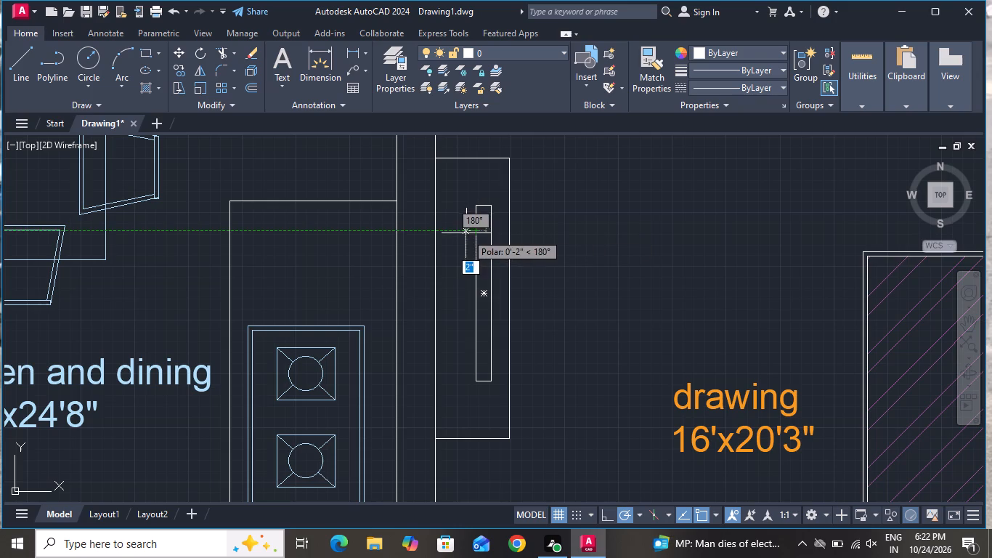
{"action": "left_click", "coordinate": [461, 221]}
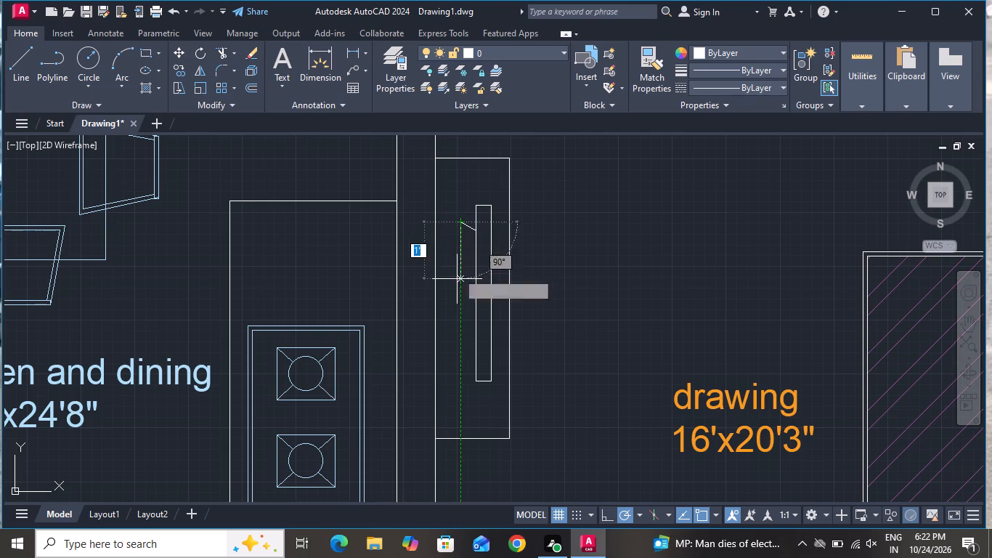
{"action": "left_click", "coordinate": [465, 368]}
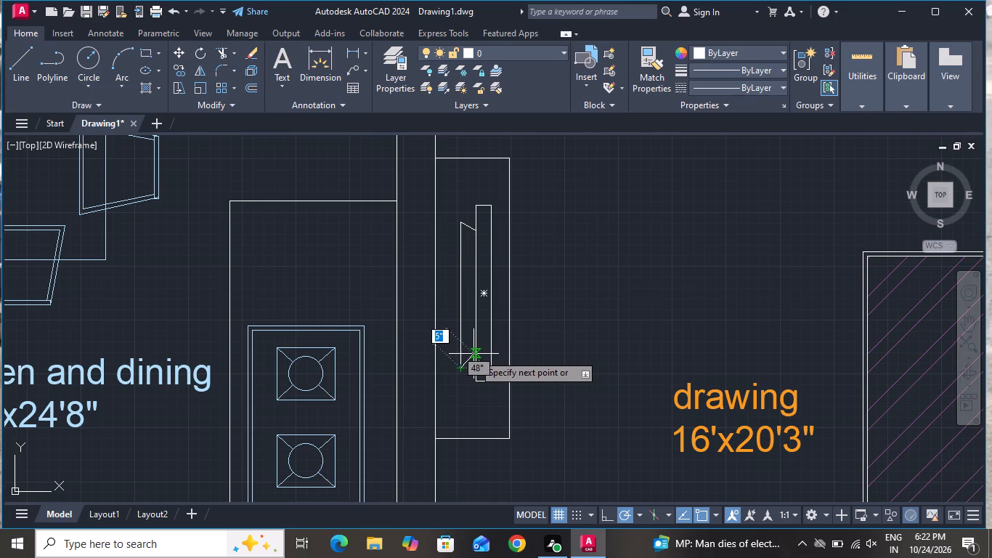
{"action": "left_click", "coordinate": [473, 354]}
{"action": "right_click", "coordinate": [473, 353]}
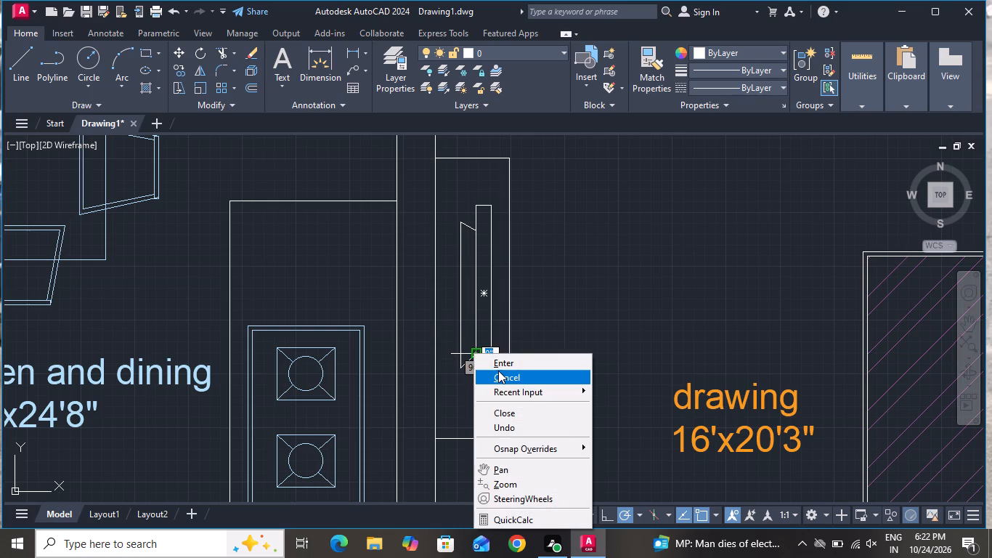
{"action": "left_click", "coordinate": [498, 371]}
Move the narrow rectangle and its tapered back outline west within the drawing room cabinet, close to the wall.
{"action": "scroll", "coordinate": [505, 286], "scroll_direction": "up", "scroll_amount": 2}
{"action": "scroll", "coordinate": [503, 201], "scroll_direction": "down", "scroll_amount": 1}
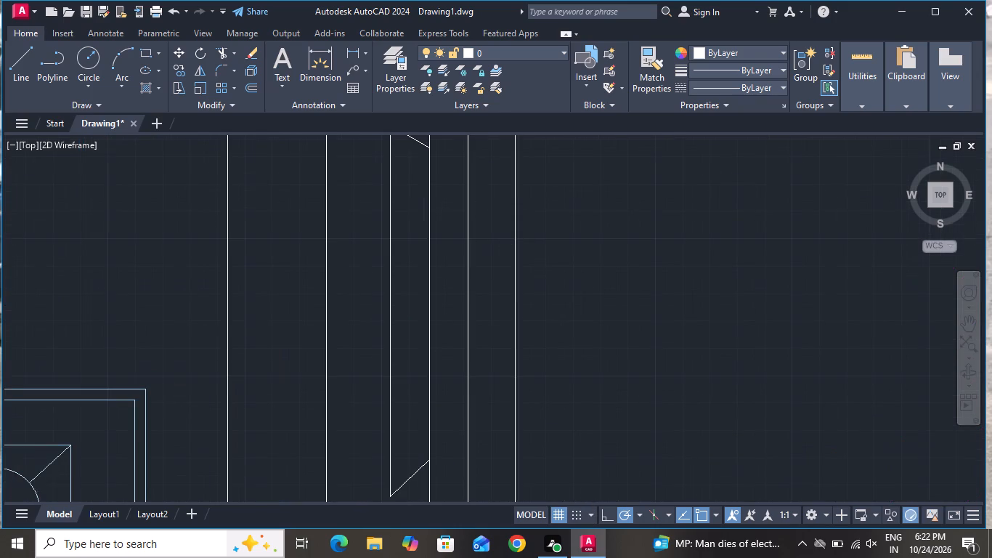
{"action": "scroll", "coordinate": [503, 201], "scroll_direction": "down", "scroll_amount": 1}
{"action": "left_click", "coordinate": [497, 146]}
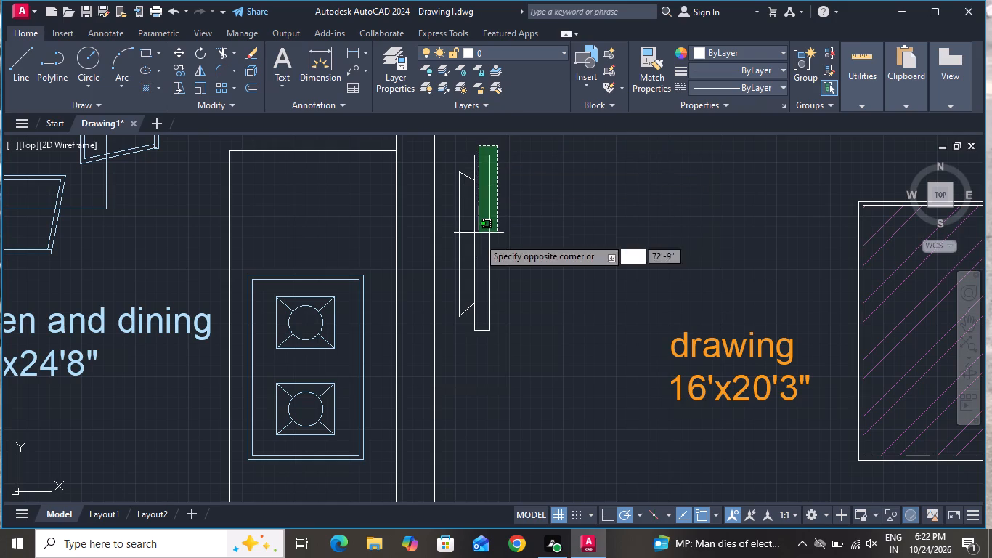
{"action": "left_click", "coordinate": [452, 349]}
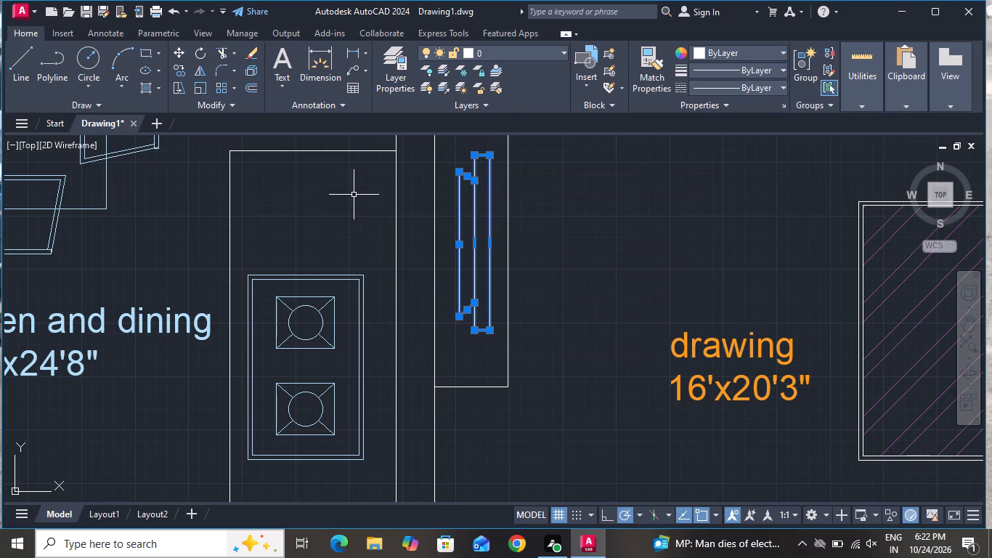
{"action": "left_click", "coordinate": [175, 49]}
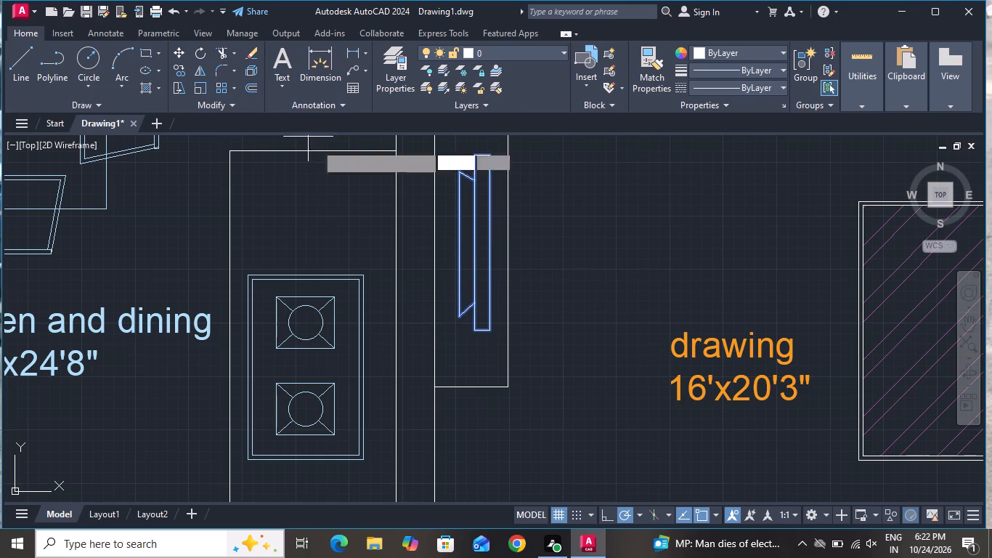
{"action": "scroll", "coordinate": [453, 242], "scroll_direction": "up", "scroll_amount": 1}
{"action": "left_click", "coordinate": [458, 231]}
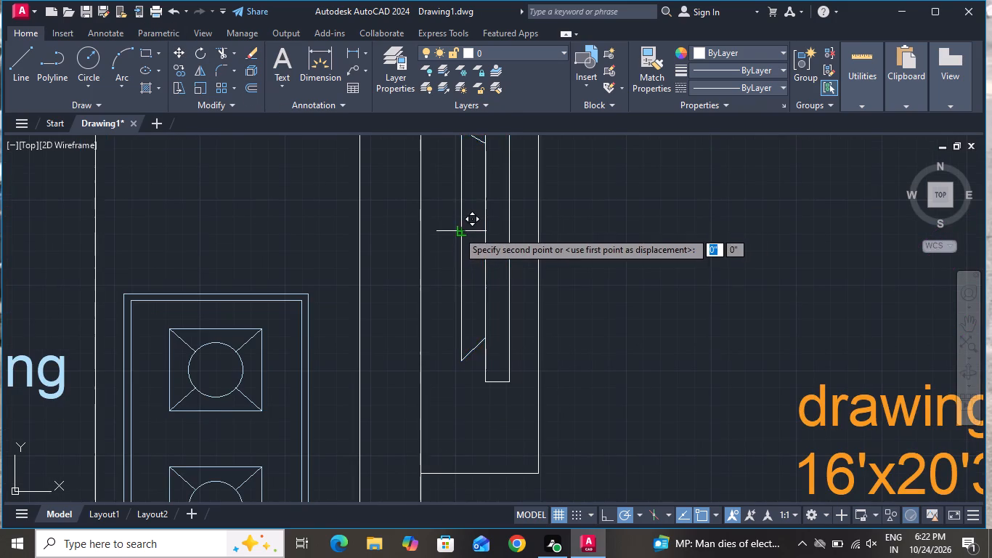
{"action": "left_click", "coordinate": [434, 234]}
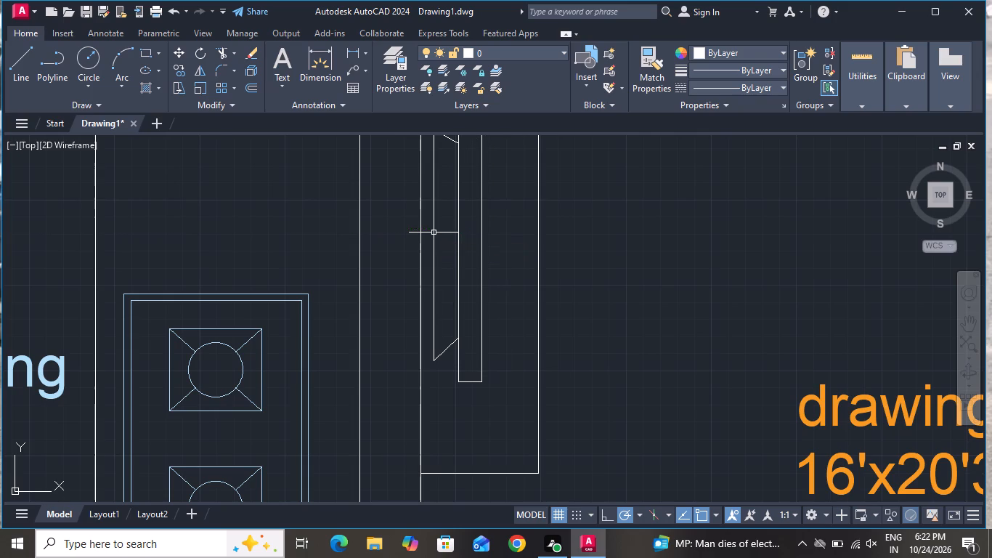
Start a solid hatch covering the narrow rectangle and tapered back outline inside the drawing room's wall cabinet.
{"action": "scroll", "coordinate": [453, 245], "scroll_direction": "down", "scroll_amount": 2}
{"action": "scroll", "coordinate": [527, 267], "scroll_direction": "down", "scroll_amount": 1}
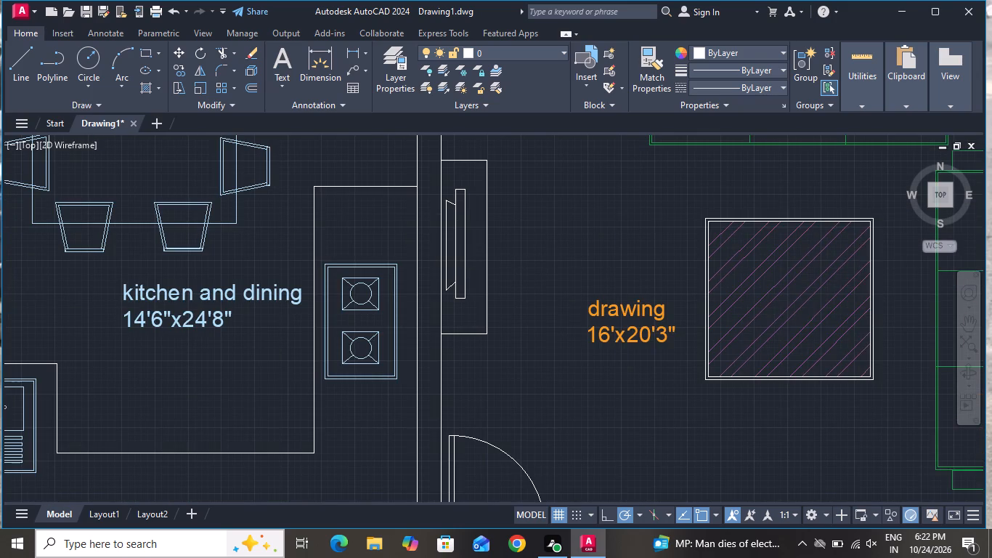
{"action": "scroll", "coordinate": [527, 270], "scroll_direction": "down", "scroll_amount": 2}
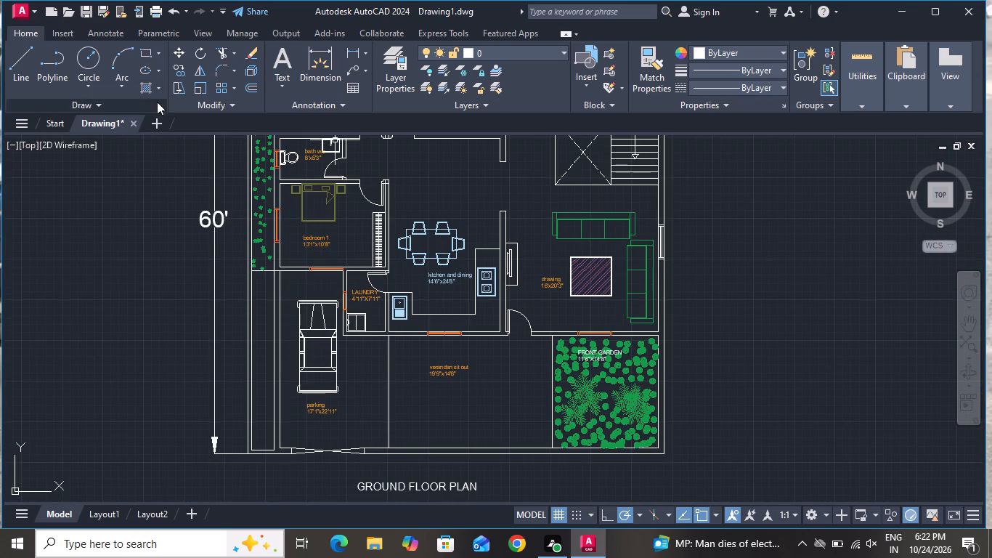
{"action": "left_click", "coordinate": [145, 86]}
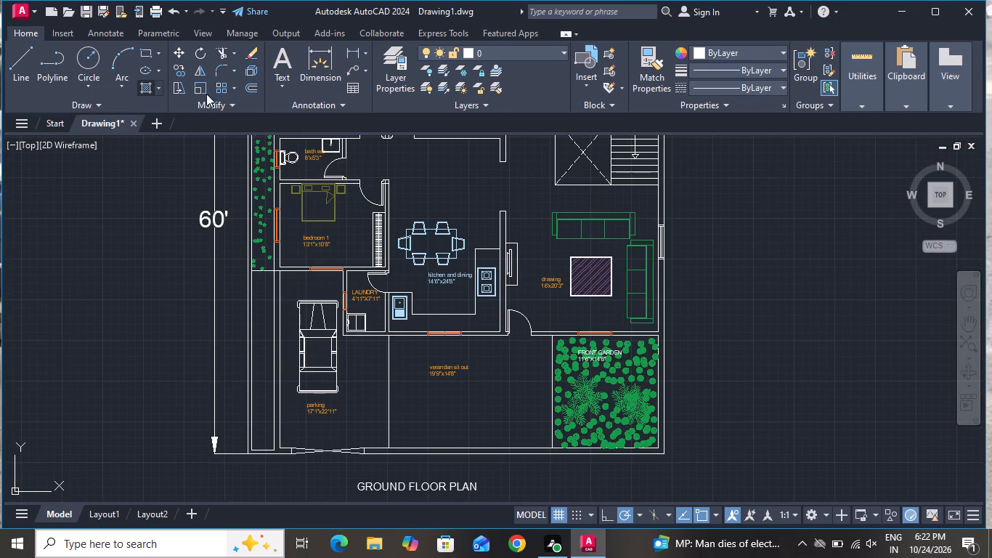
{"action": "left_click", "coordinate": [154, 62]}
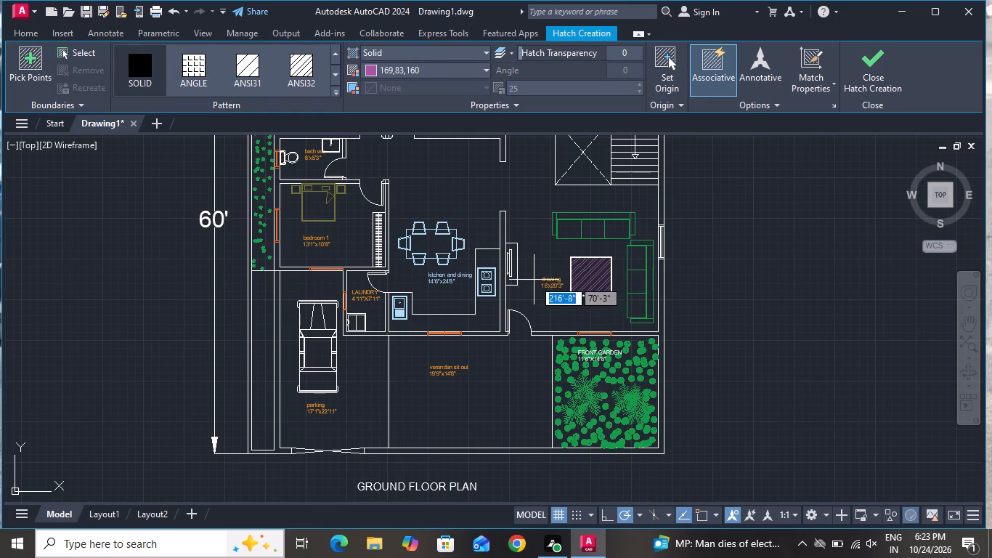
{"action": "scroll", "coordinate": [534, 278], "scroll_direction": "up", "scroll_amount": 1}
{"action": "scroll", "coordinate": [485, 225], "scroll_direction": "up", "scroll_amount": 4}
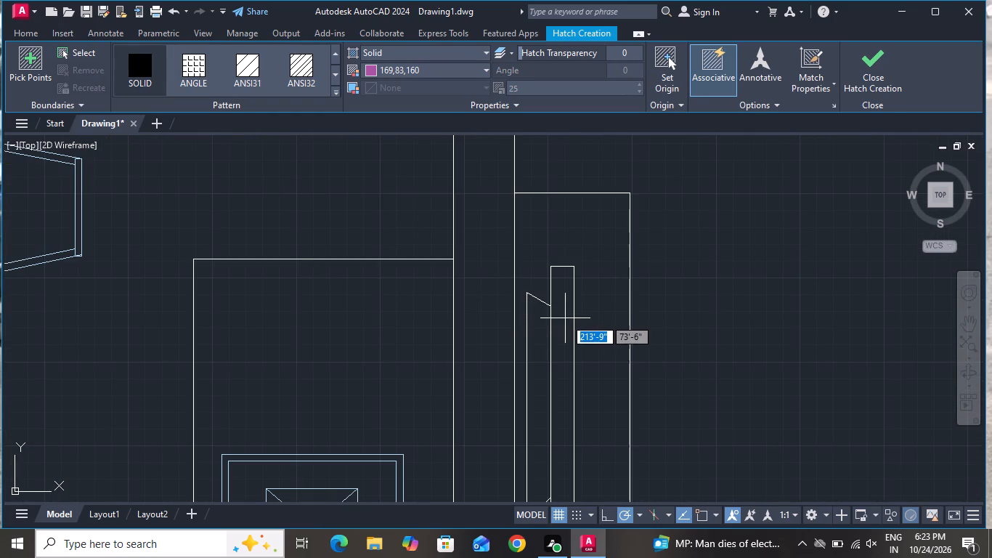
{"action": "left_click", "coordinate": [564, 320]}
{"action": "left_click", "coordinate": [540, 324]}
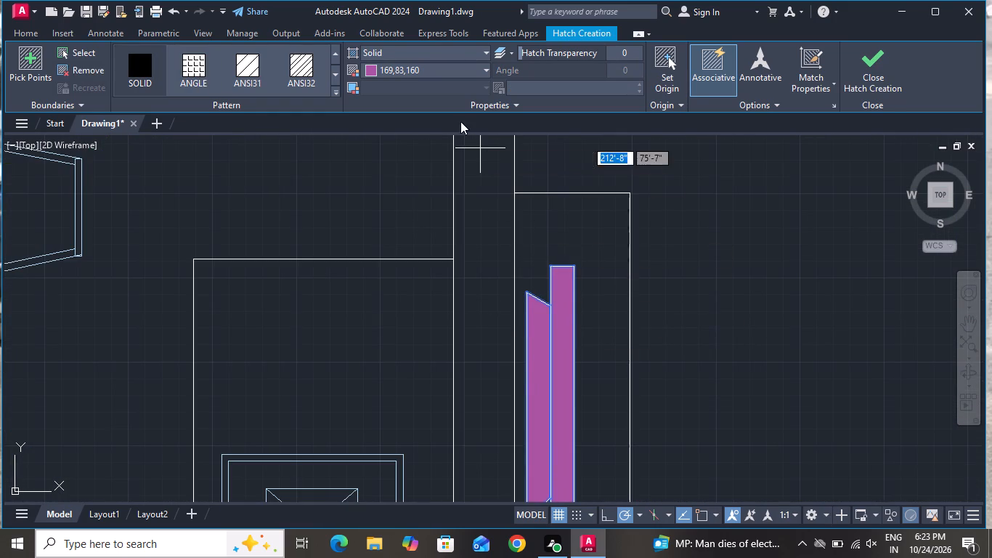
Add the narrow rectangles and tapered backs inside the bedroom 2 and master bedroom wall cabinets to the solid hatch.
{"action": "scroll", "coordinate": [467, 289], "scroll_direction": "down", "scroll_amount": 5}
{"action": "scroll", "coordinate": [484, 352], "scroll_direction": "down", "scroll_amount": 1}
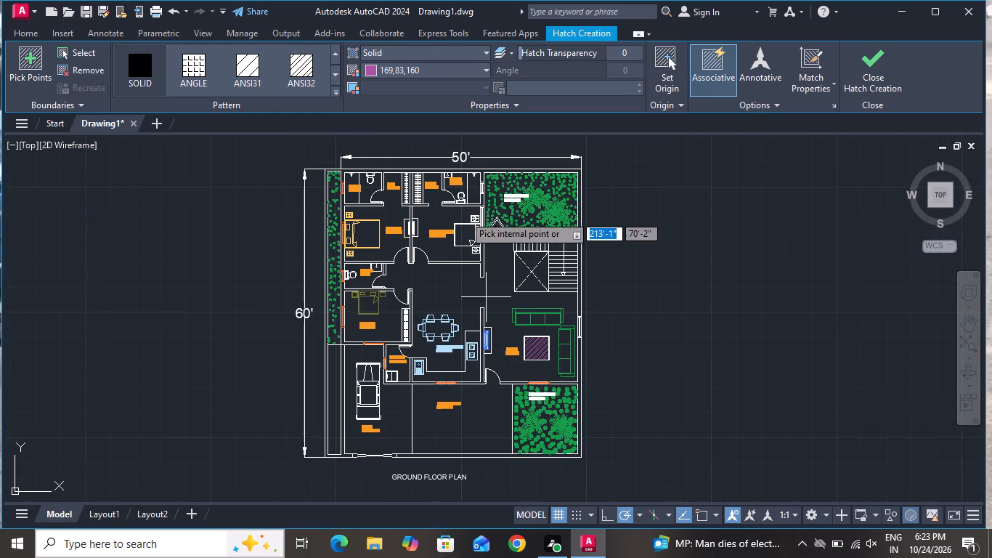
{"action": "scroll", "coordinate": [402, 211], "scroll_direction": "up", "scroll_amount": 3}
{"action": "scroll", "coordinate": [425, 301], "scroll_direction": "up", "scroll_amount": 2}
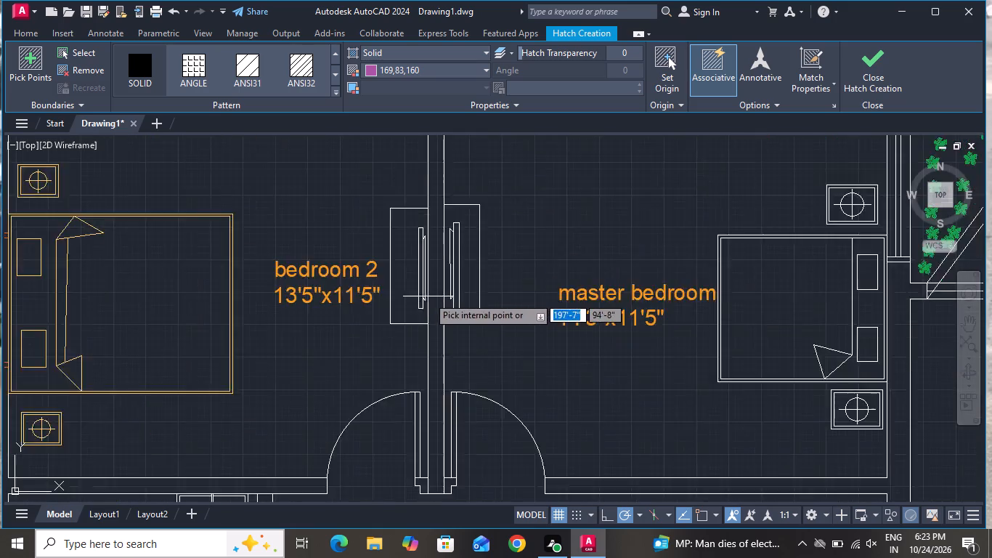
{"action": "scroll", "coordinate": [428, 296], "scroll_direction": "up", "scroll_amount": 3}
{"action": "left_click", "coordinate": [384, 226]}
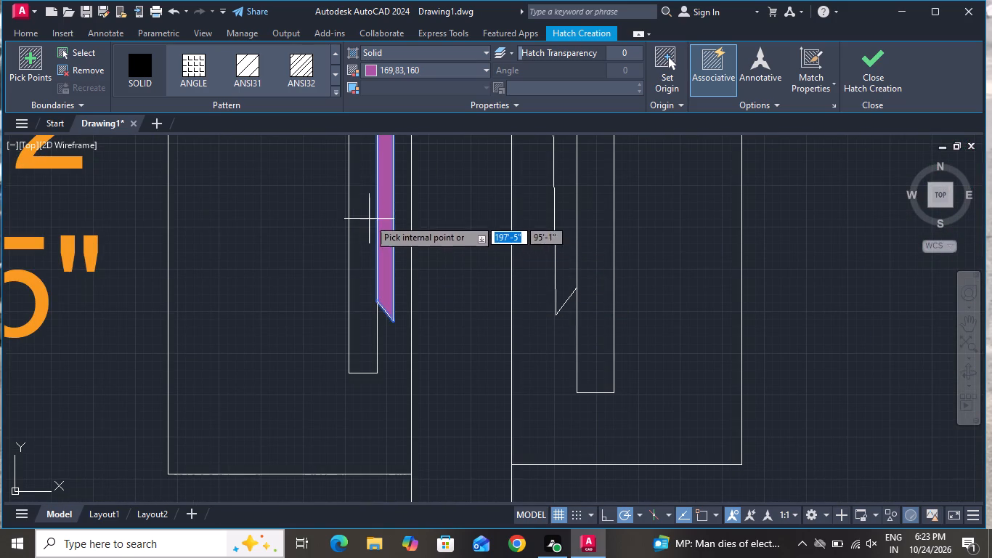
{"action": "left_click", "coordinate": [369, 219]}
{"action": "left_click", "coordinate": [561, 242]}
{"action": "left_click", "coordinate": [584, 235]}
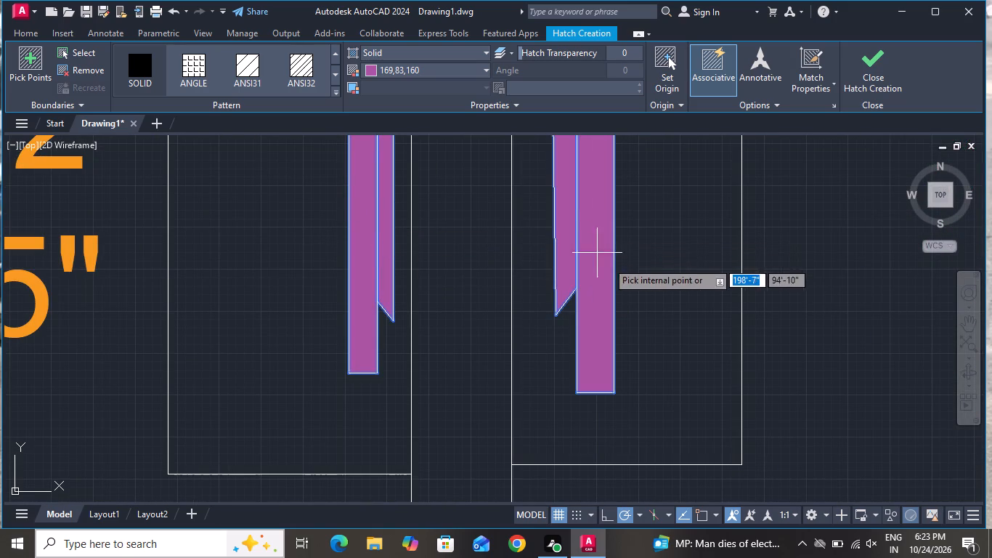
Set the hatch colour to black (0,0,0) and finish the hatch on the three cabinet units.
{"action": "scroll", "coordinate": [609, 277], "scroll_direction": "down", "scroll_amount": 6}
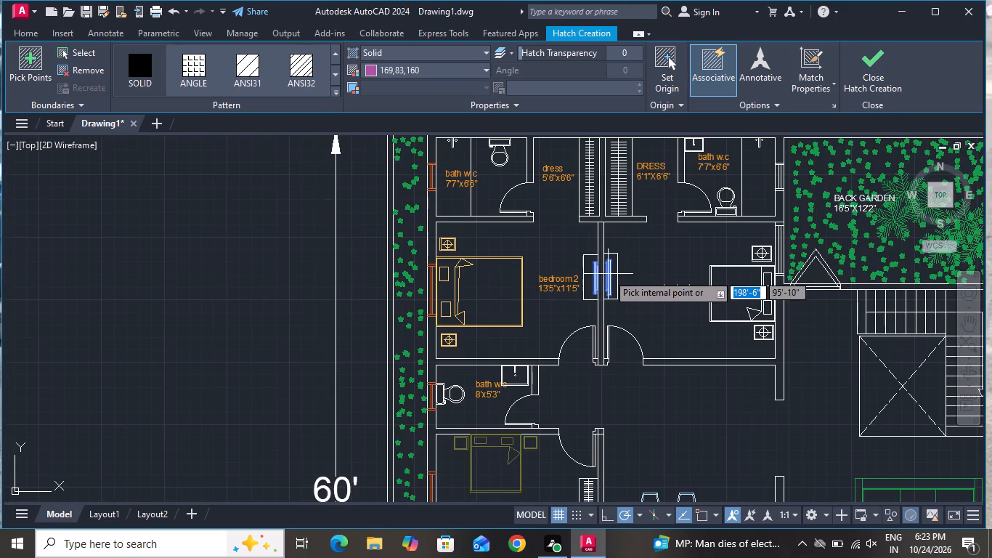
{"action": "left_click", "coordinate": [405, 68]}
{"action": "left_click", "coordinate": [366, 125]}
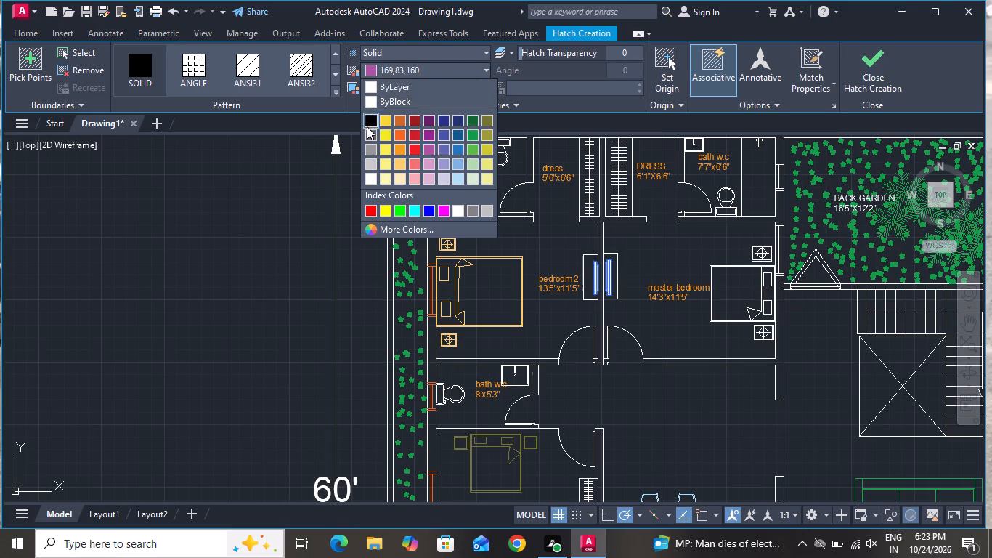
{"action": "right_click", "coordinate": [343, 233]}
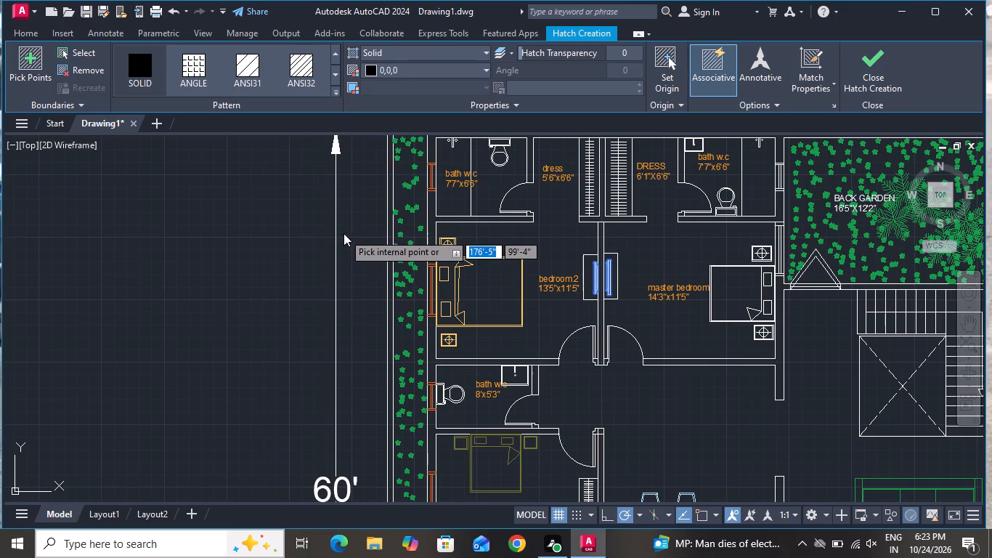
{"action": "left_click", "coordinate": [349, 259]}
Start a solid black (0,0,0) hatch on the outer boundary walls and the walls around the northern bathrooms and dressing rooms.
{"action": "scroll", "coordinate": [344, 230], "scroll_direction": "down", "scroll_amount": 1}
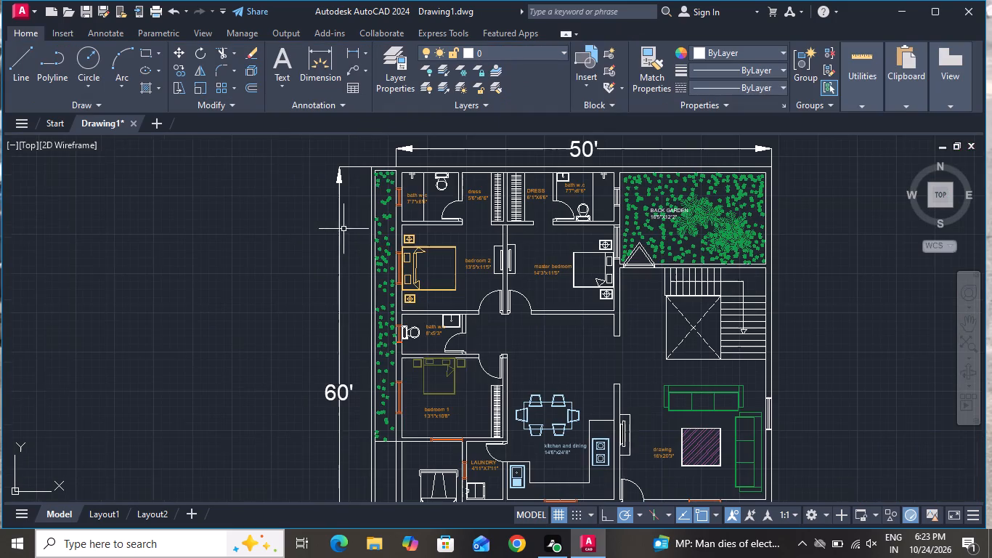
{"action": "scroll", "coordinate": [504, 343], "scroll_direction": "down", "scroll_amount": 1}
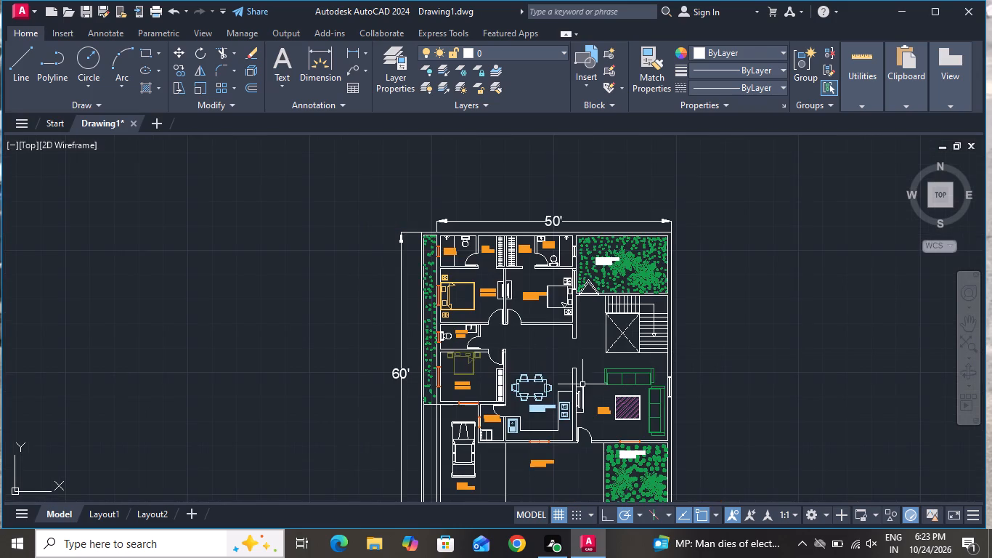
{"action": "scroll", "coordinate": [566, 398], "scroll_direction": "up", "scroll_amount": 4}
{"action": "scroll", "coordinate": [569, 377], "scroll_direction": "down", "scroll_amount": 2}
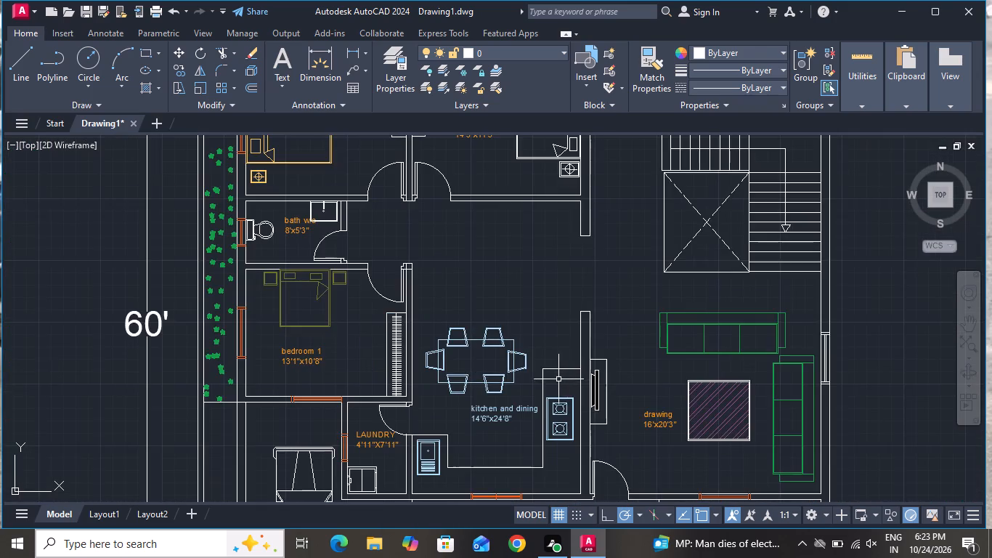
{"action": "scroll", "coordinate": [556, 383], "scroll_direction": "down", "scroll_amount": 1}
{"action": "left_click", "coordinate": [148, 92]}
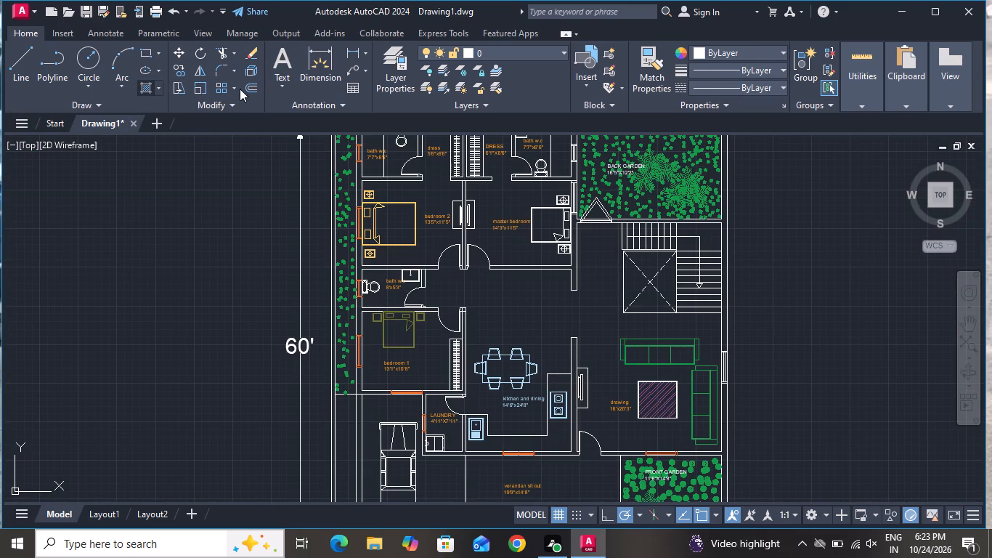
{"action": "left_click", "coordinate": [140, 76]}
{"action": "scroll", "coordinate": [349, 153], "scroll_direction": "up", "scroll_amount": 2}
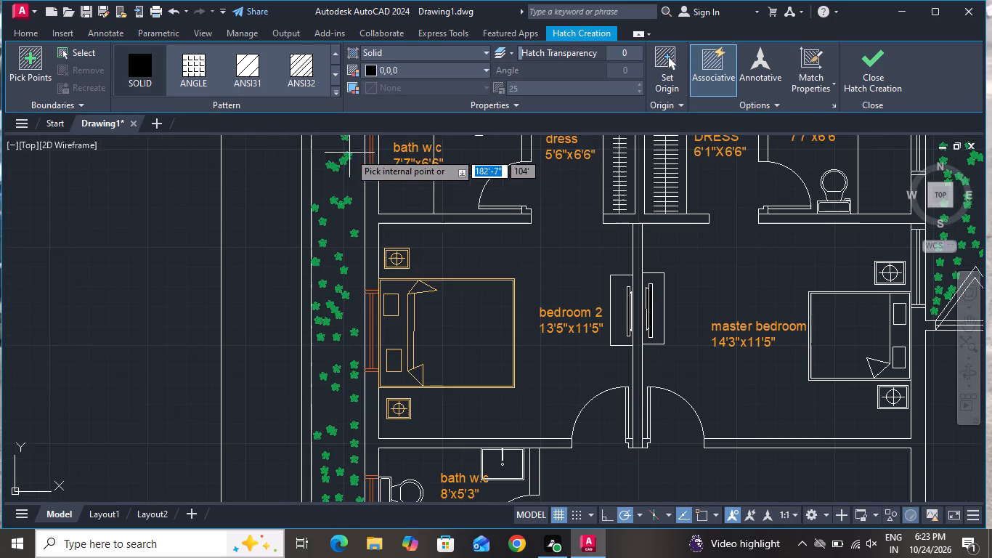
{"action": "left_click", "coordinate": [371, 206]}
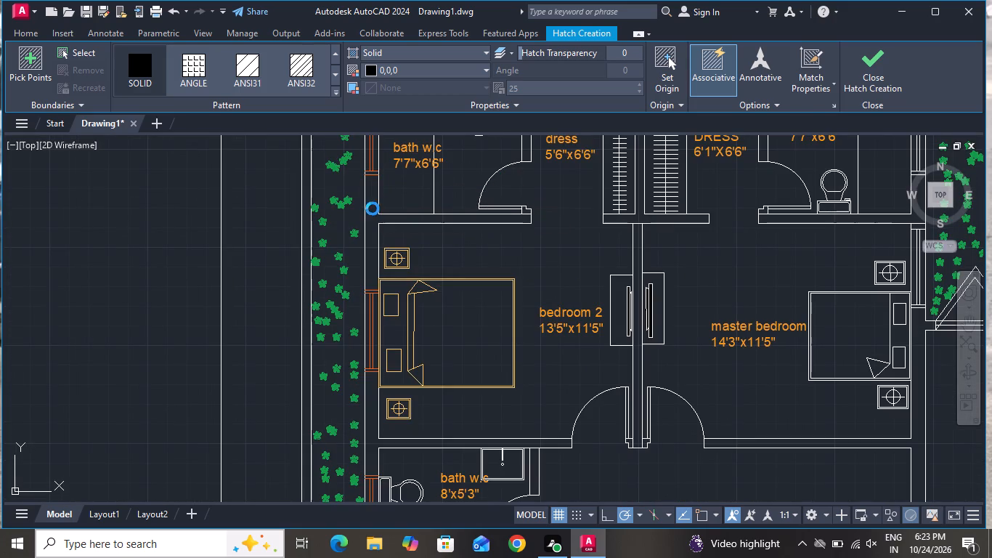
{"action": "scroll", "coordinate": [373, 209], "scroll_direction": "down", "scroll_amount": 3}
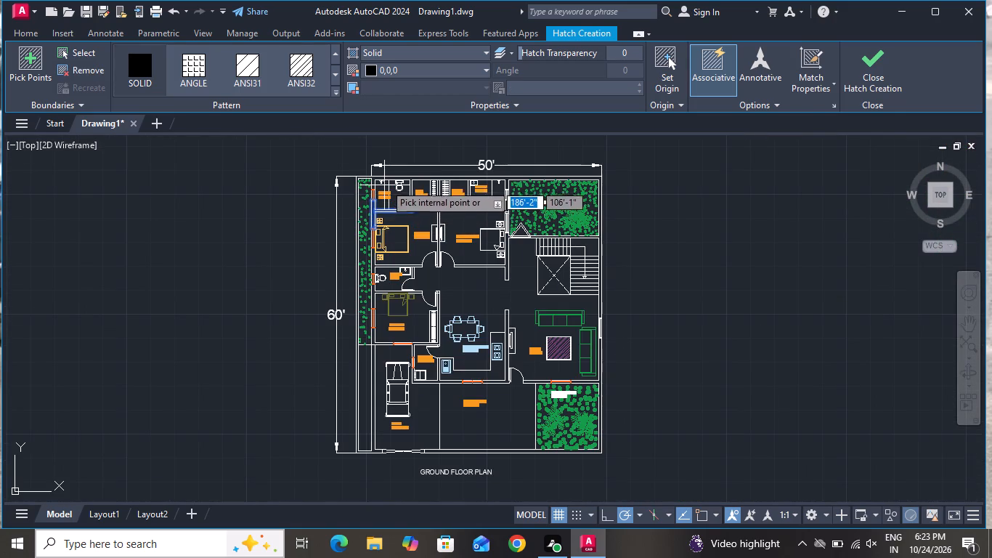
{"action": "scroll", "coordinate": [408, 180], "scroll_direction": "up", "scroll_amount": 1}
{"action": "left_click", "coordinate": [416, 175]}
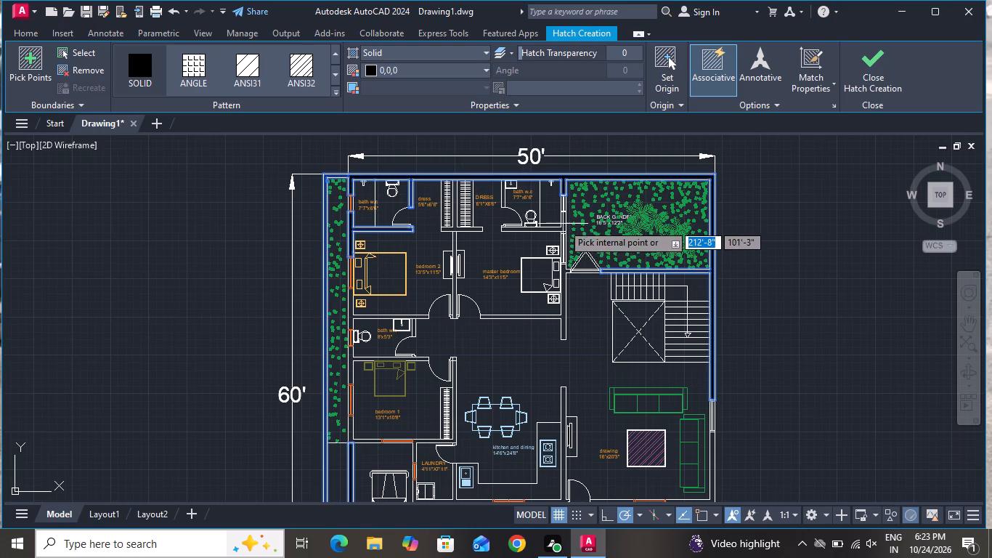
{"action": "left_click", "coordinate": [564, 223]}
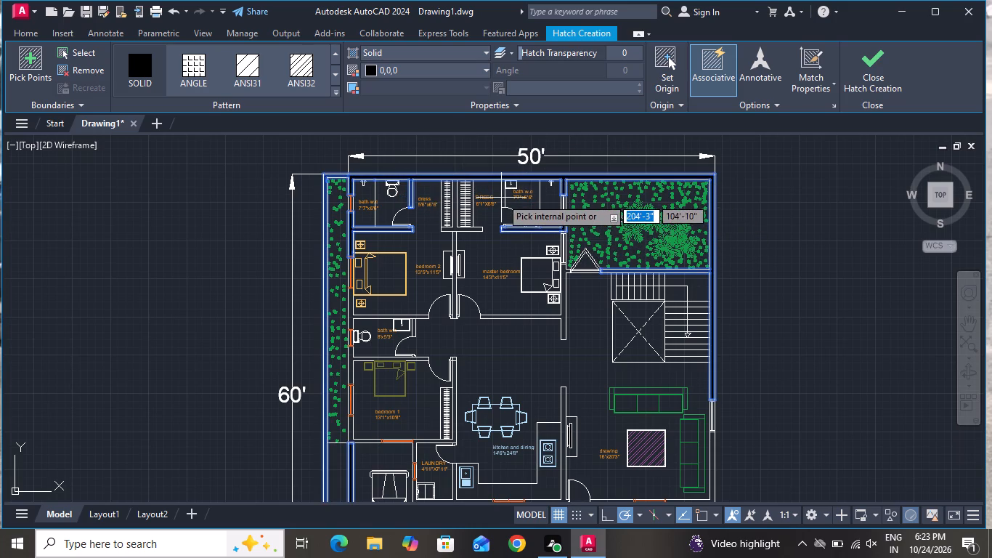
{"action": "left_click", "coordinate": [503, 191]}
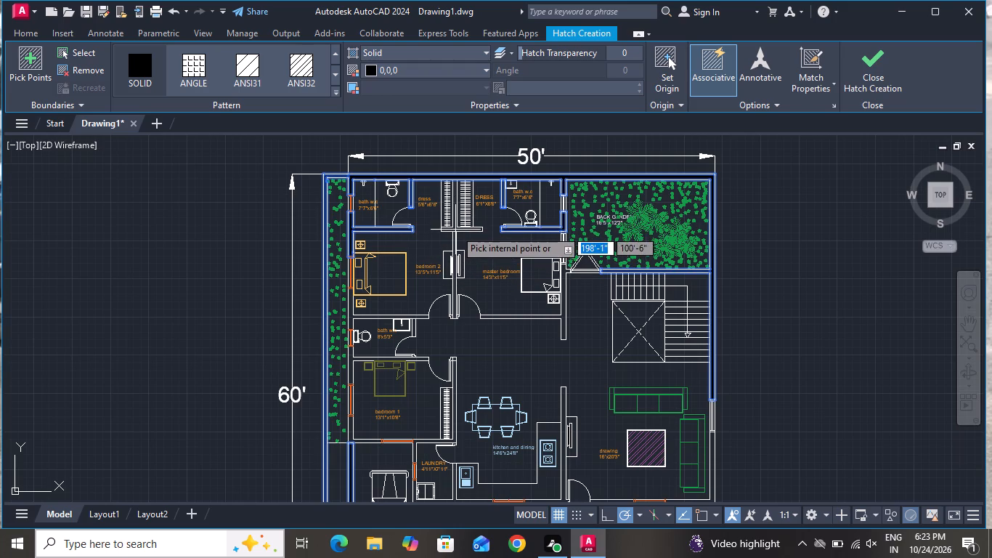
{"action": "left_click", "coordinate": [455, 230]}
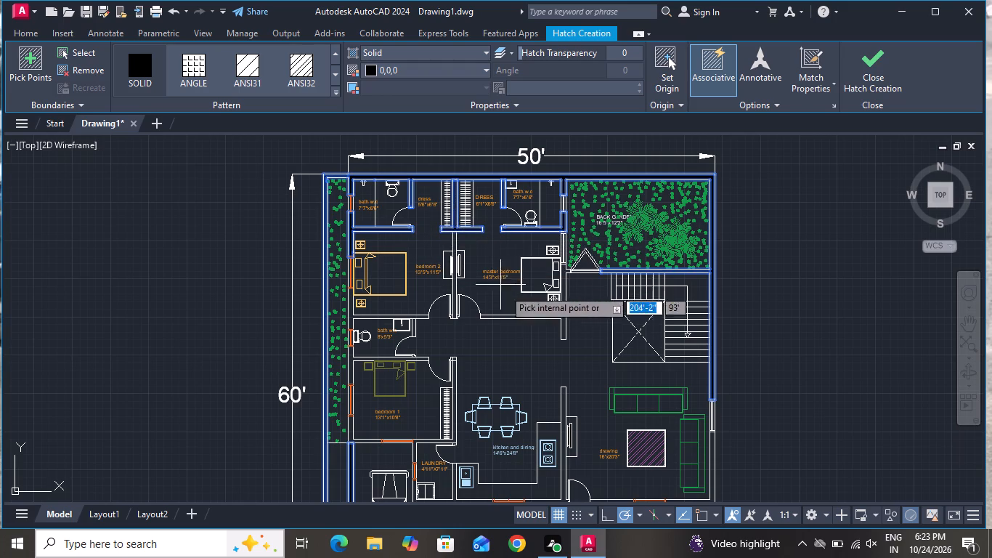
Add the walls south of the master bedroom and bedroom 2, and bedroom 1's north wall and southwest corner, to the solid black hatch.
{"action": "scroll", "coordinate": [566, 321], "scroll_direction": "up", "scroll_amount": 1}
{"action": "left_click", "coordinate": [566, 316]}
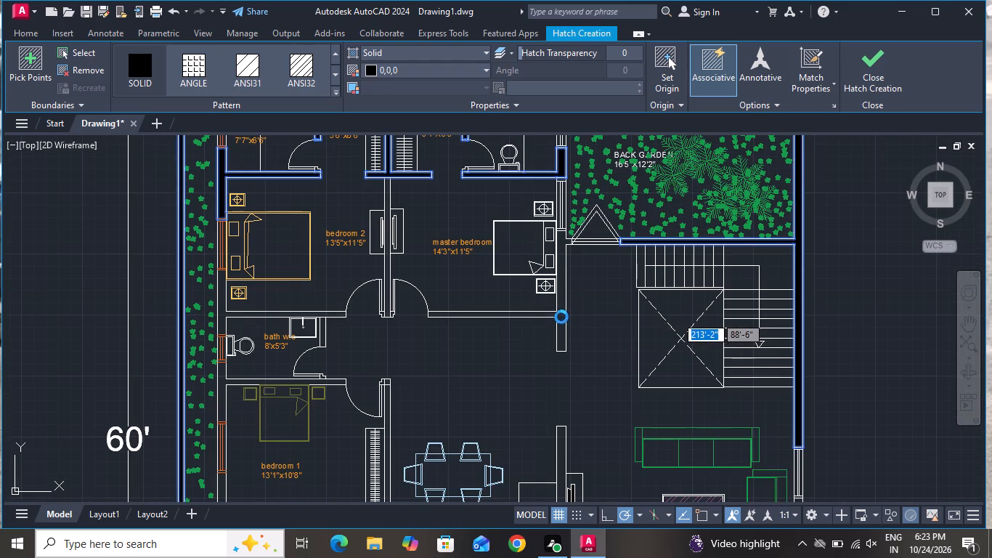
{"action": "left_click", "coordinate": [606, 203]}
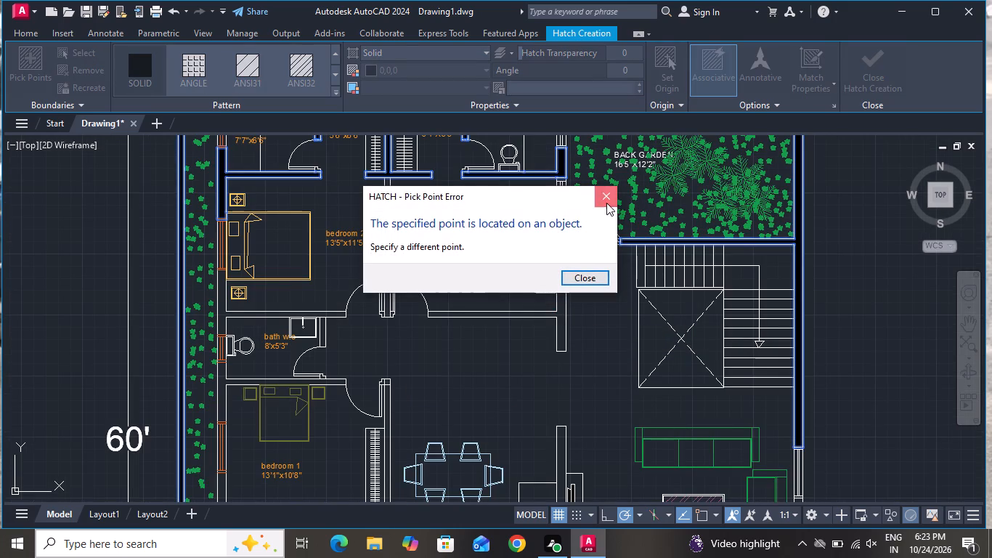
{"action": "scroll", "coordinate": [556, 275], "scroll_direction": "down", "scroll_amount": 1}
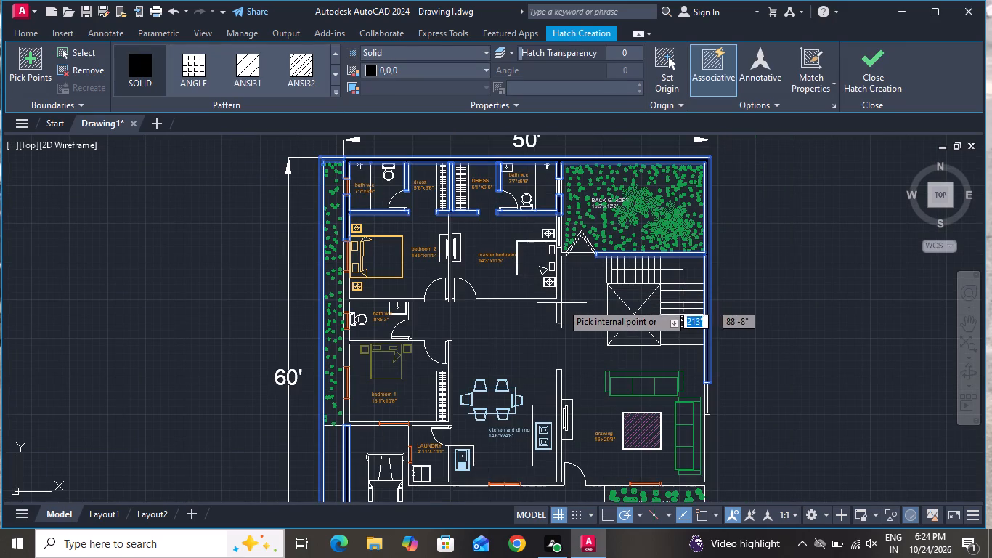
{"action": "left_click", "coordinate": [558, 305]}
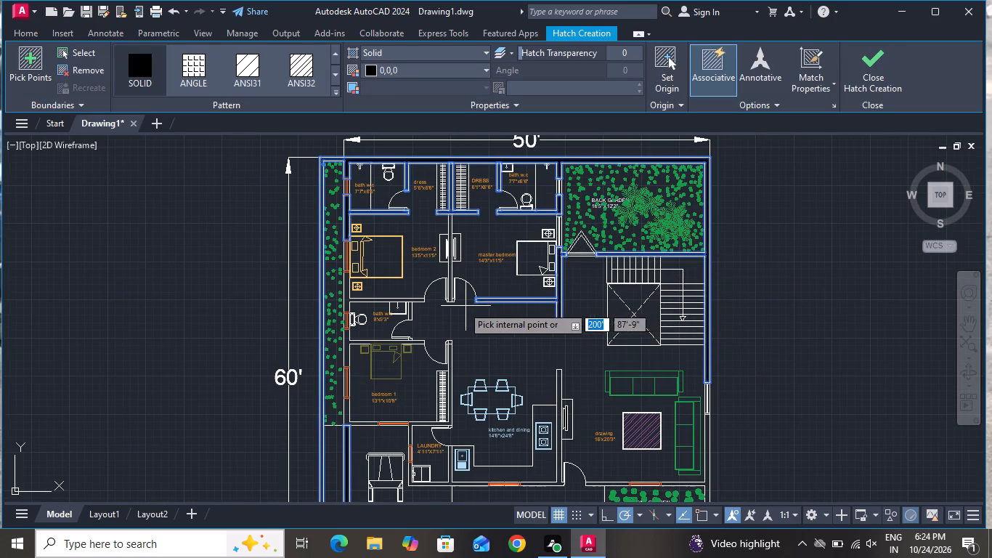
{"action": "left_click", "coordinate": [415, 301]}
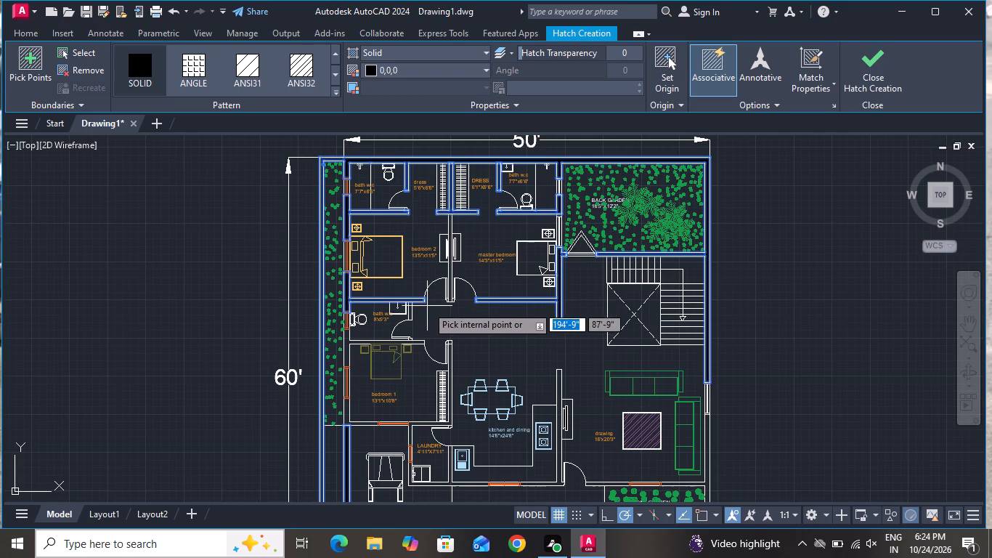
{"action": "left_click", "coordinate": [347, 341]}
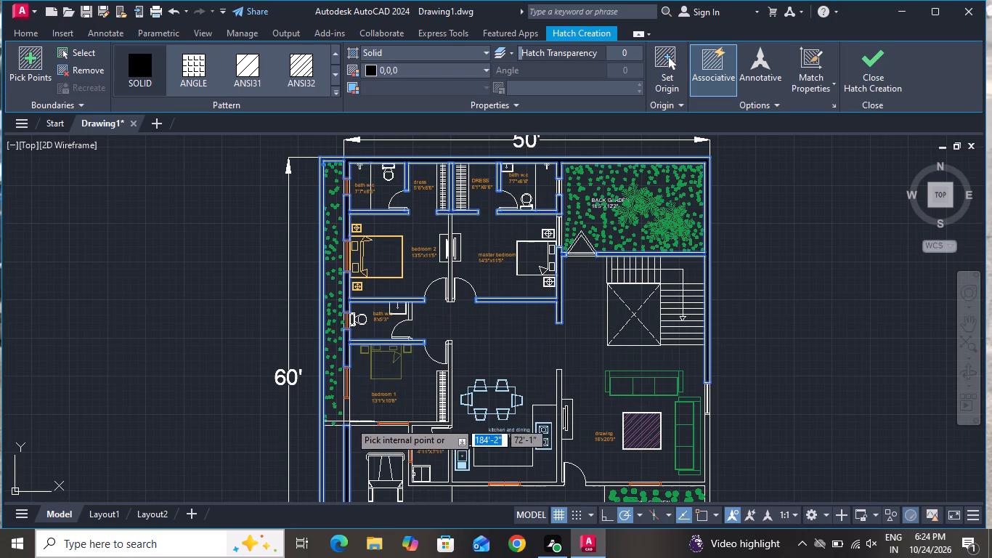
{"action": "left_click", "coordinate": [346, 419]}
Add the laundry walls, kitchen's south wall, kitchen–drawing room partition and bedroom 1's east wall to the solid black hatch.
{"action": "scroll", "coordinate": [365, 384], "scroll_direction": "down", "scroll_amount": 1}
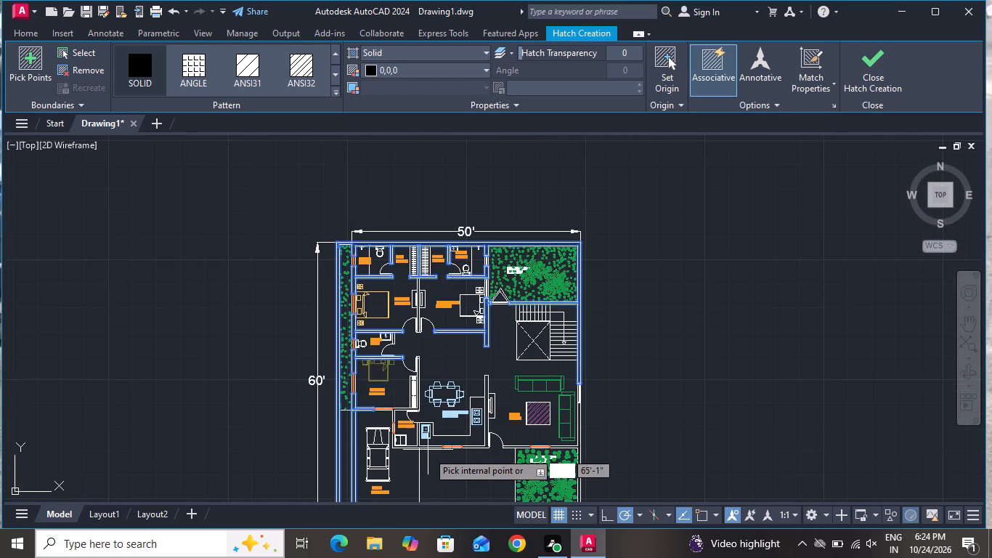
{"action": "scroll", "coordinate": [432, 459], "scroll_direction": "up", "scroll_amount": 2}
{"action": "left_click", "coordinate": [395, 422]}
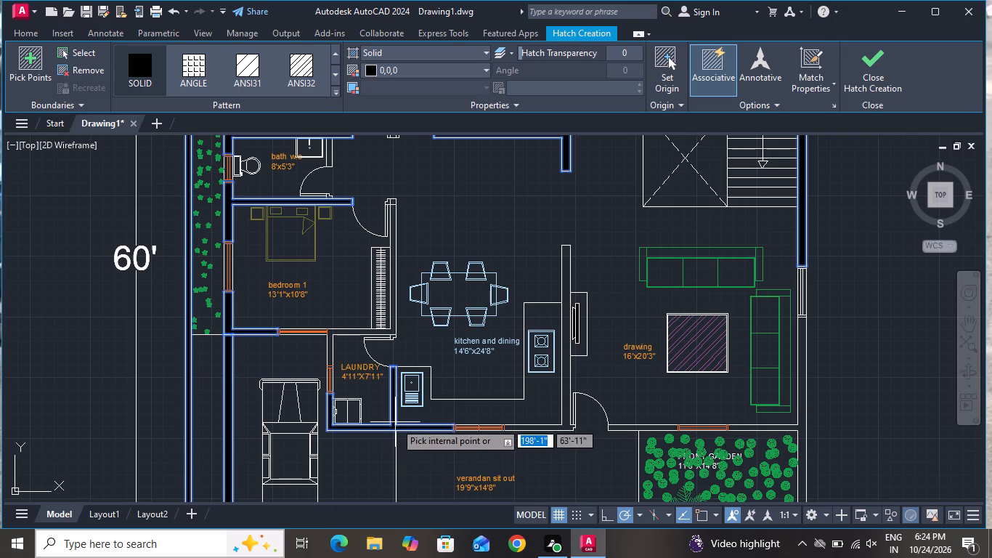
{"action": "left_click", "coordinate": [566, 422]}
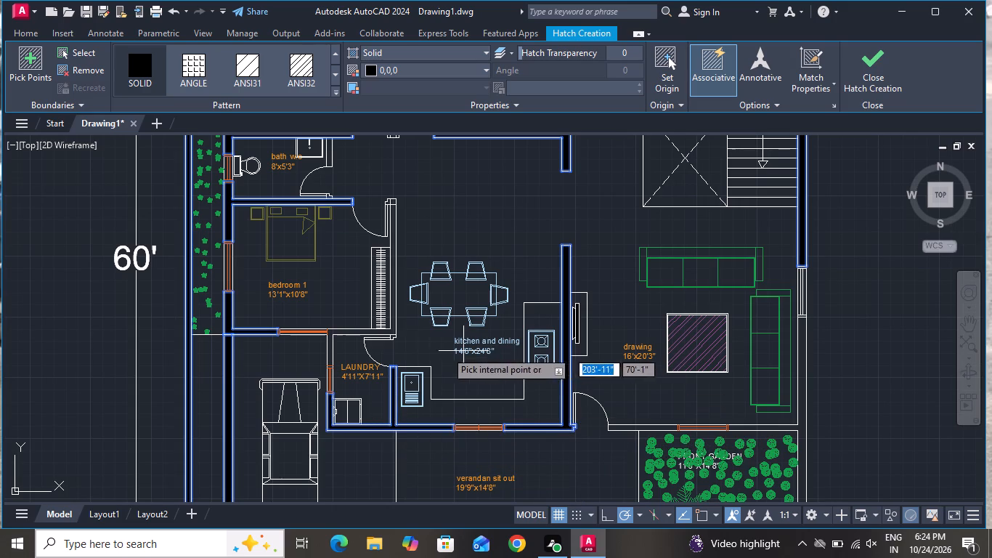
{"action": "left_click", "coordinate": [372, 331]}
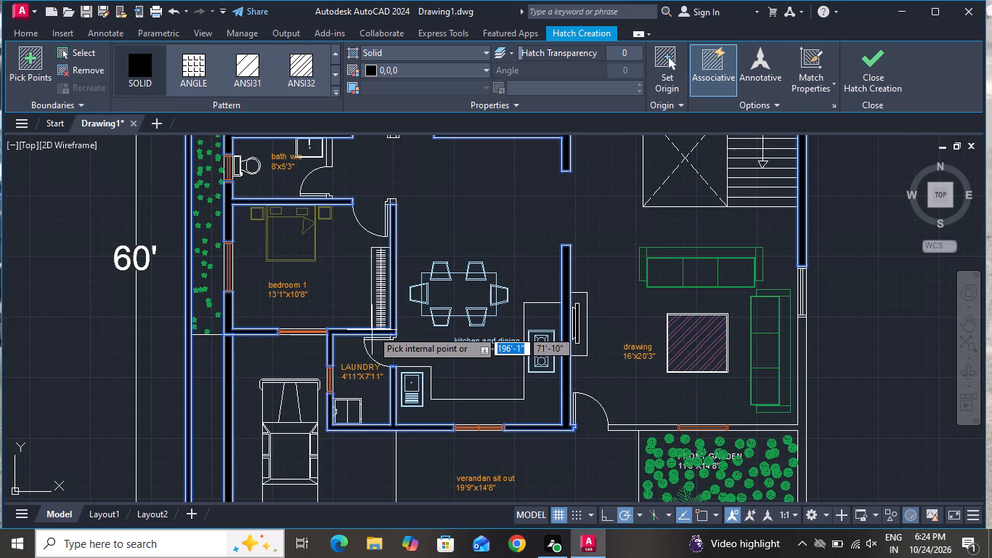
Add the front boundary wall below the verandah and front garden, and the drawing room's front wall, to the solid black hatch.
{"action": "scroll", "coordinate": [372, 330], "scroll_direction": "down", "scroll_amount": 3}
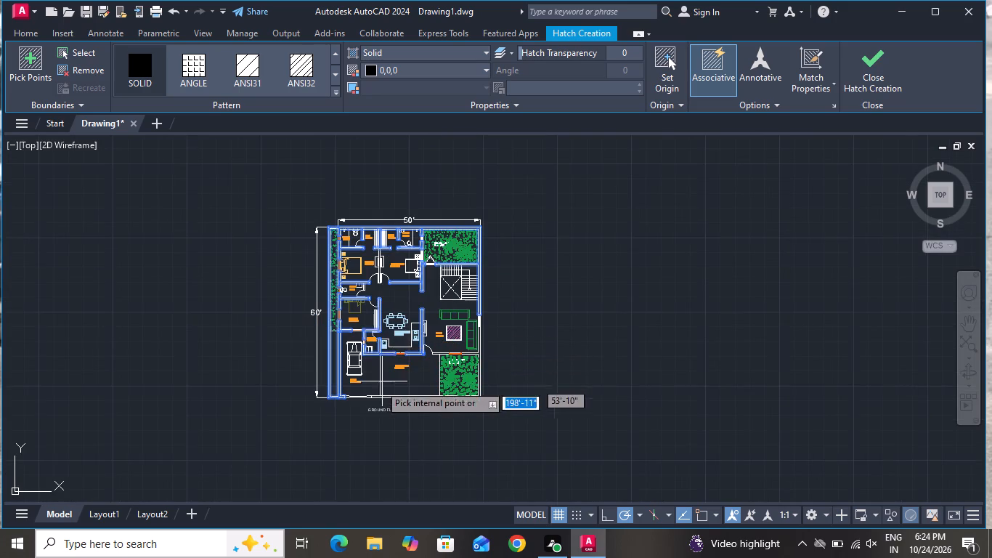
{"action": "scroll", "coordinate": [367, 401], "scroll_direction": "up", "scroll_amount": 2}
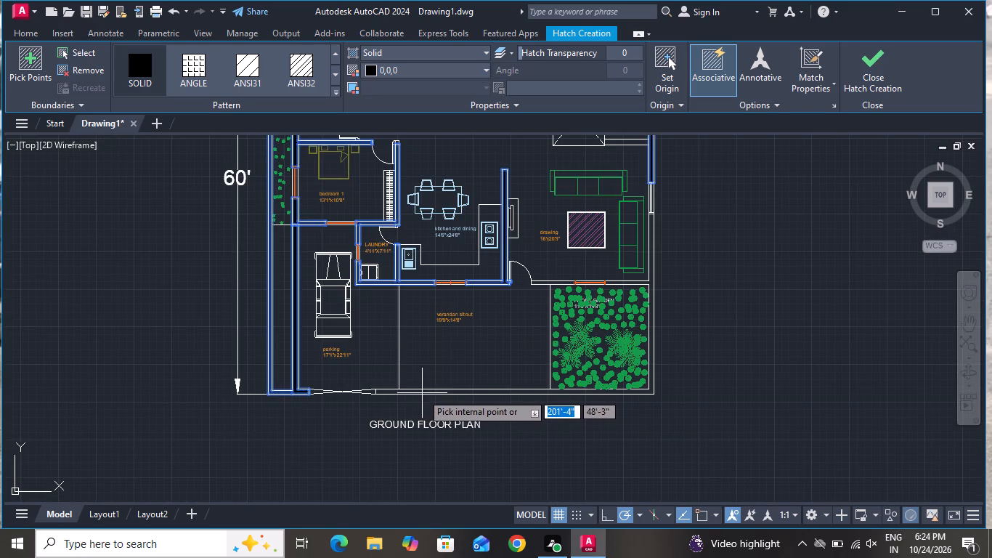
{"action": "left_click", "coordinate": [422, 392]}
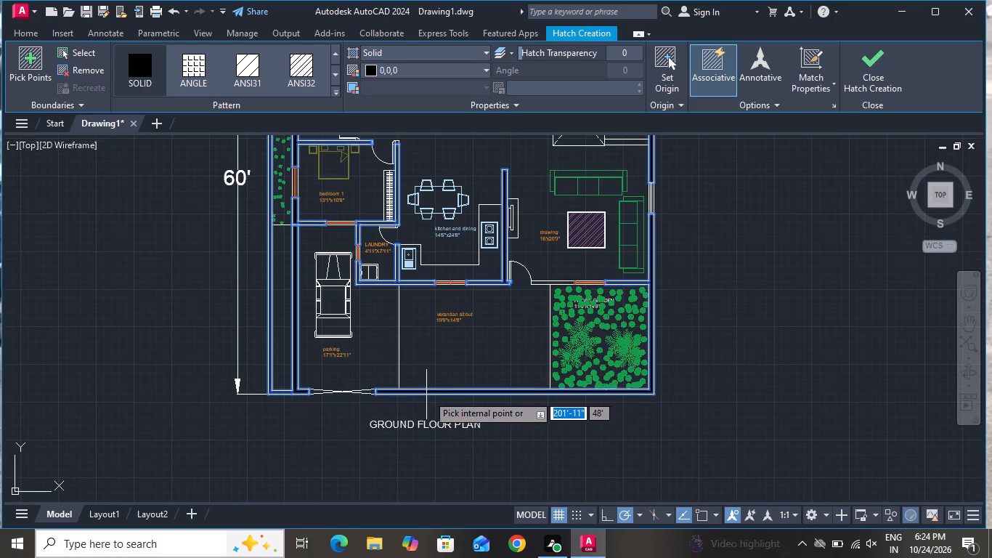
{"action": "left_click", "coordinate": [560, 283]}
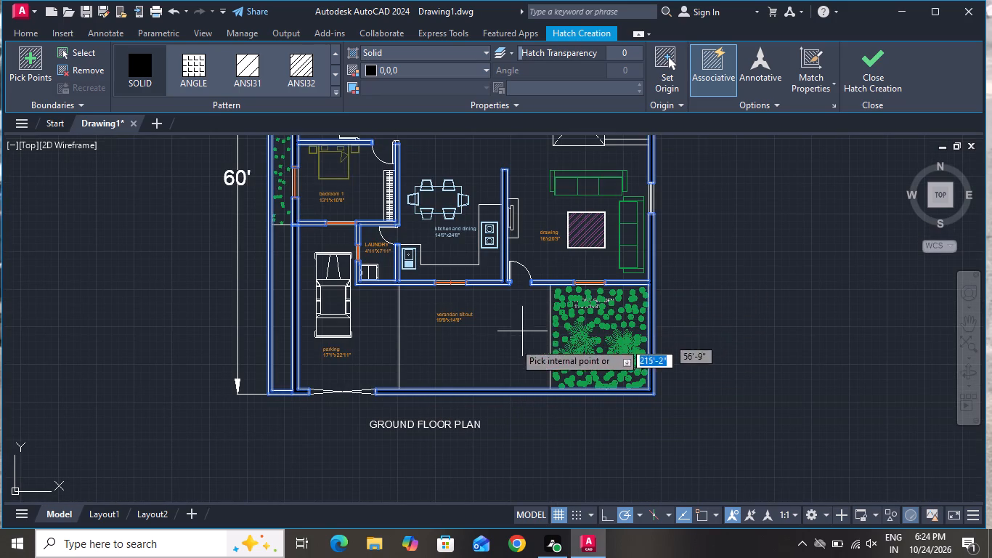
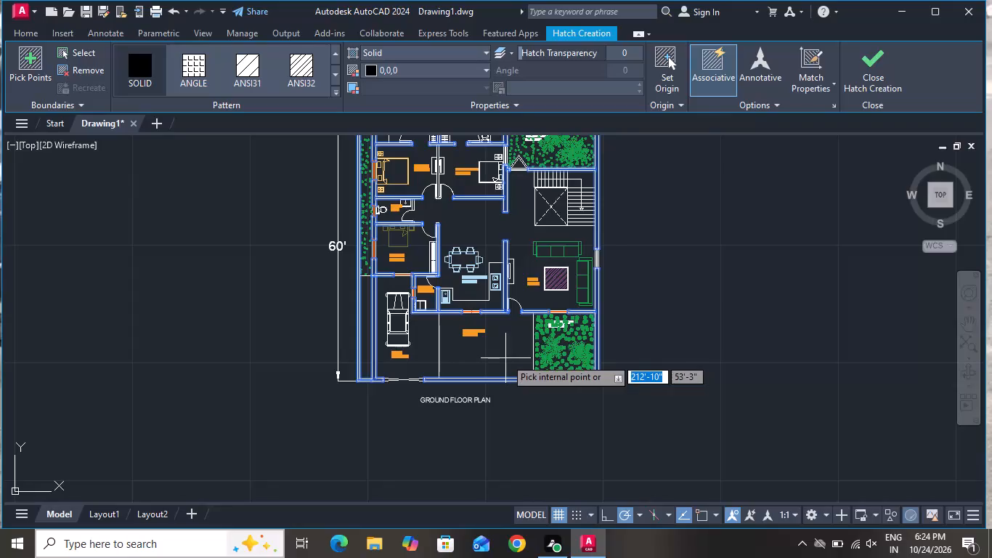
Change the solid wall hatch's colour to dark blue index colour 189 and finish the hatch.
{"action": "left_click", "coordinate": [407, 69]}
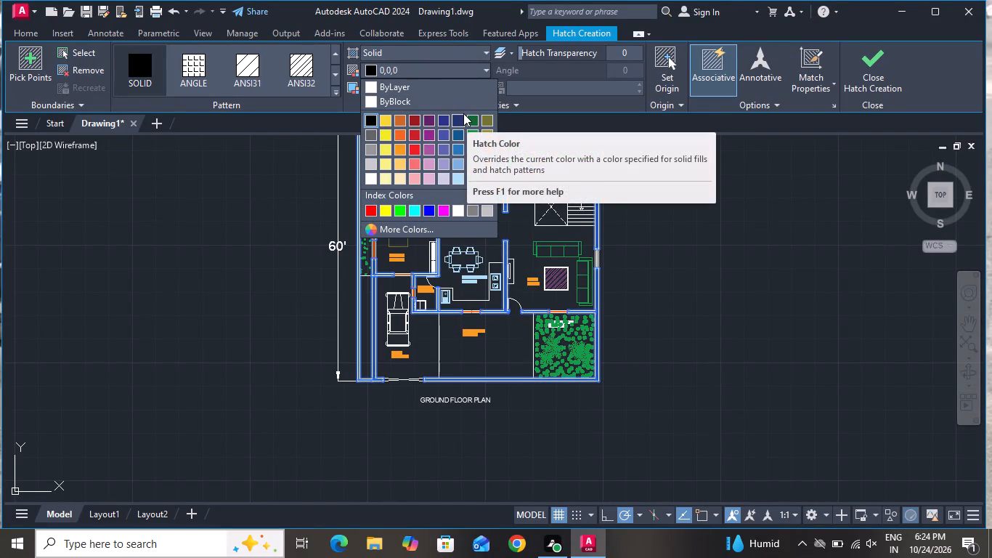
{"action": "scroll", "coordinate": [435, 164], "scroll_direction": "down", "scroll_amount": 1}
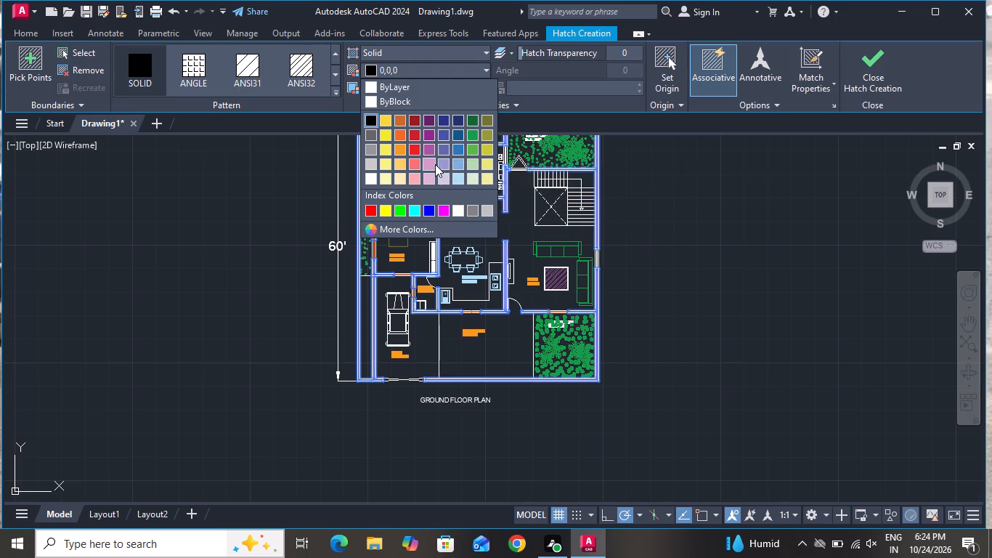
{"action": "scroll", "coordinate": [435, 164], "scroll_direction": "down", "scroll_amount": 1}
{"action": "left_click", "coordinate": [425, 232]}
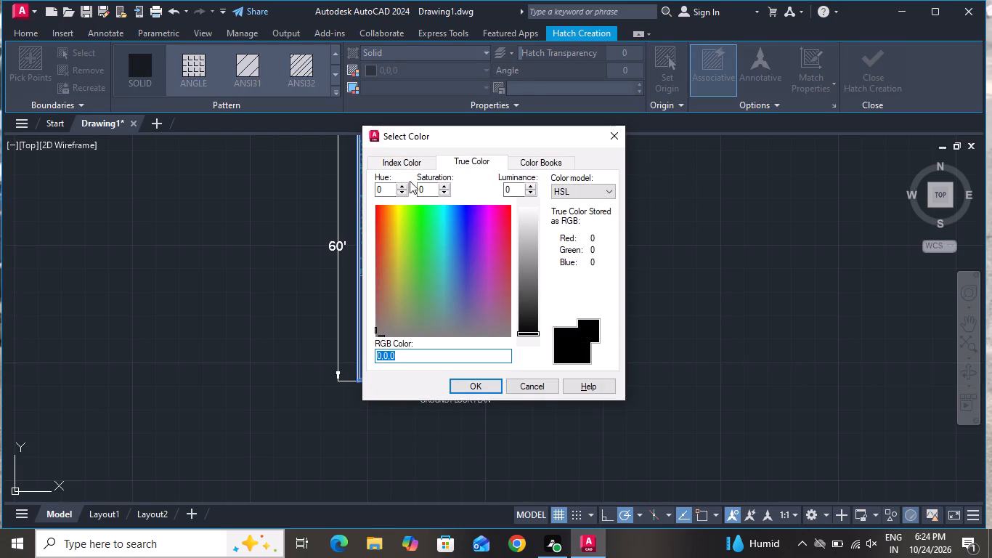
{"action": "left_click", "coordinate": [398, 163]}
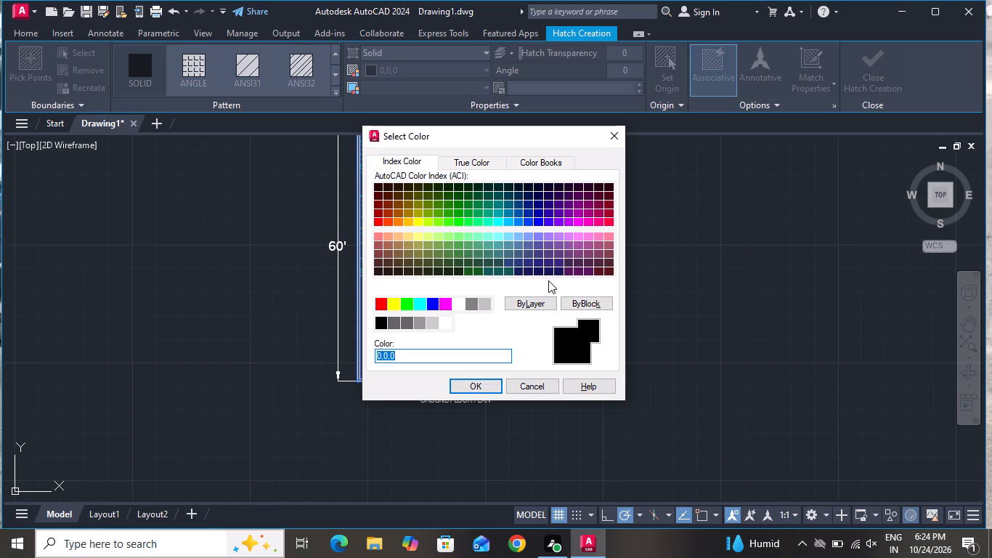
{"action": "left_click", "coordinate": [550, 256]}
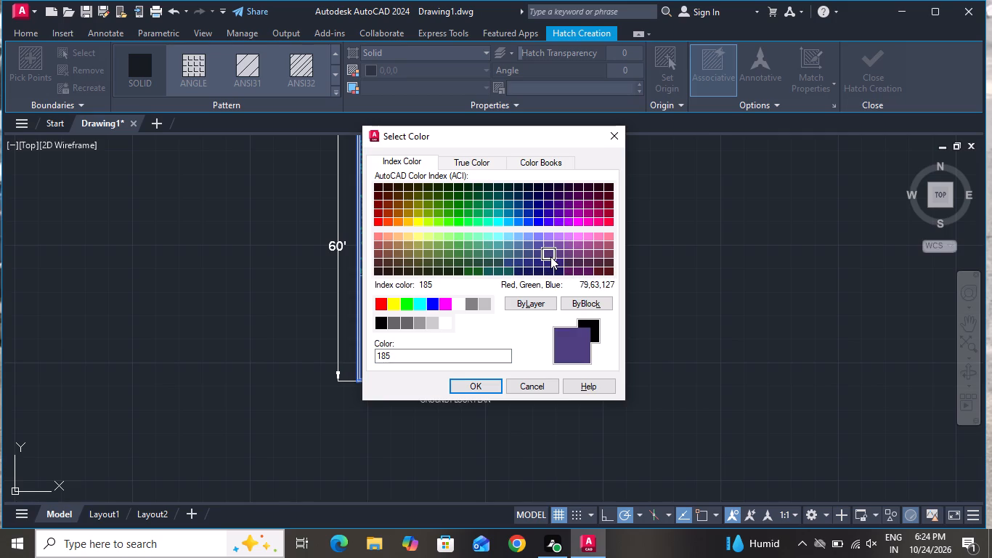
{"action": "left_click", "coordinate": [557, 258]}
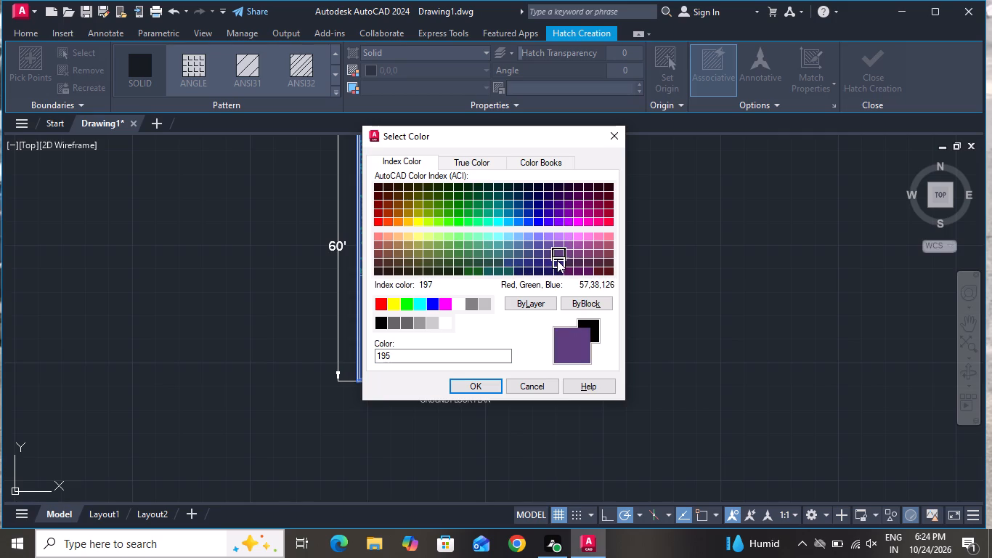
{"action": "left_click", "coordinate": [557, 260]}
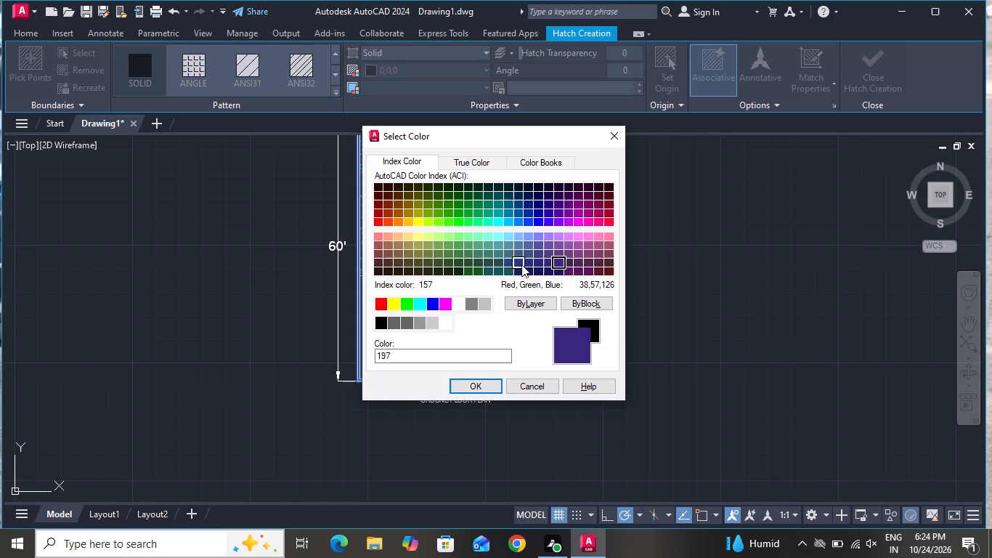
{"action": "left_click", "coordinate": [525, 259]}
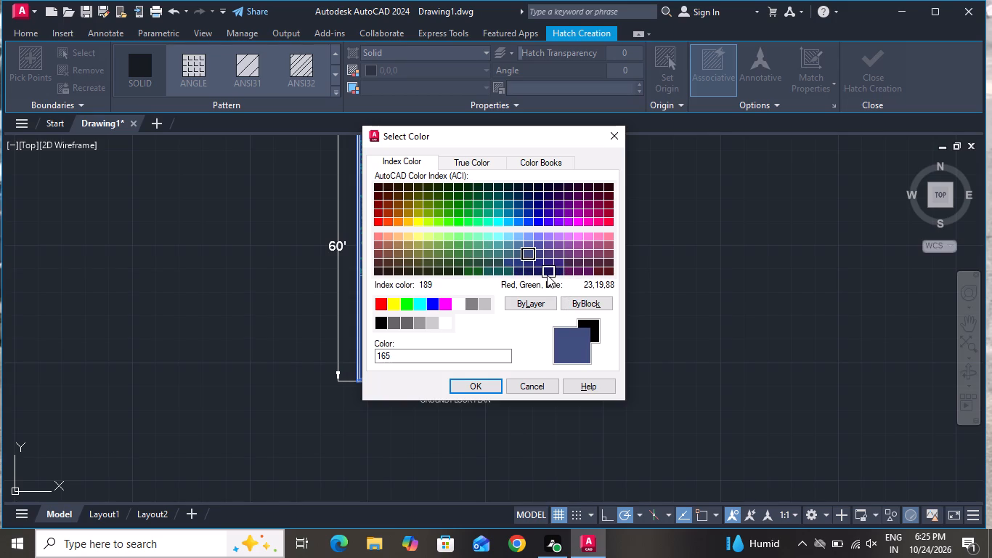
{"action": "left_click", "coordinate": [547, 272]}
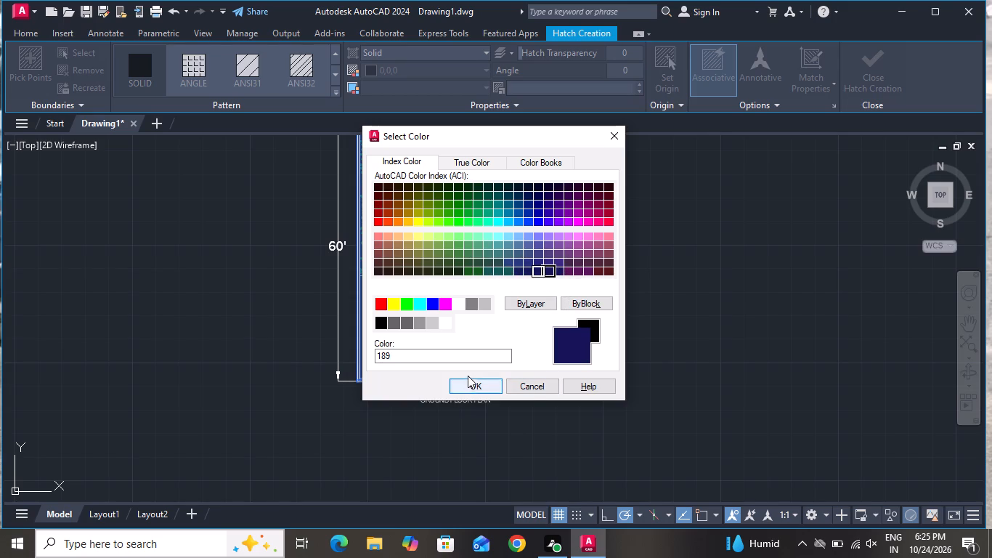
{"action": "left_click", "coordinate": [470, 384]}
{"action": "scroll", "coordinate": [468, 421], "scroll_direction": "down", "scroll_amount": 1}
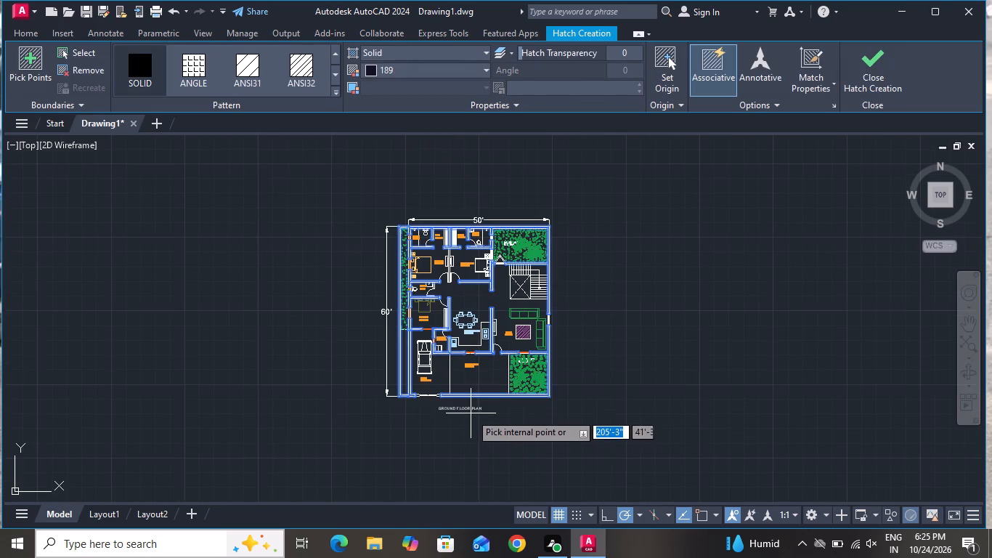
{"action": "right_click", "coordinate": [478, 404]}
{"action": "left_click", "coordinate": [555, 221]}
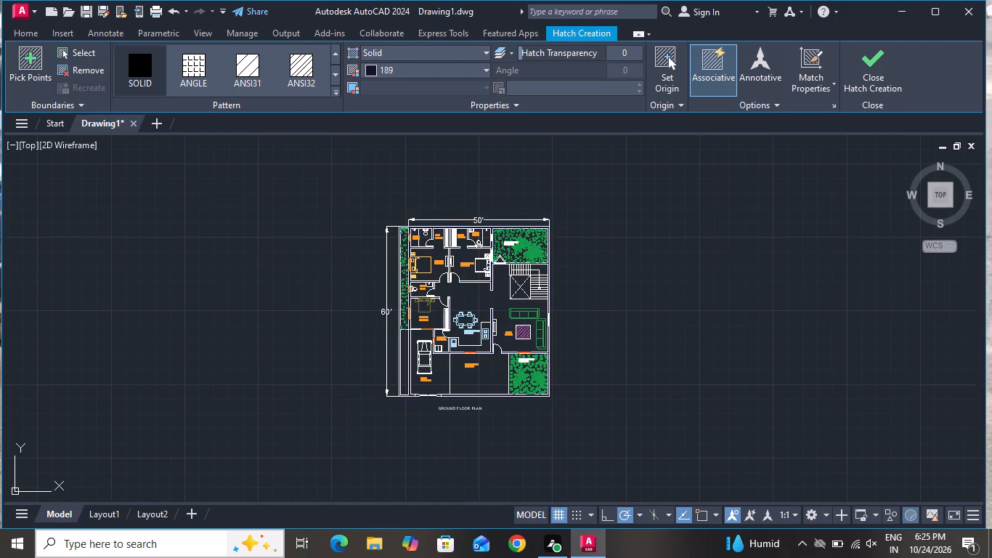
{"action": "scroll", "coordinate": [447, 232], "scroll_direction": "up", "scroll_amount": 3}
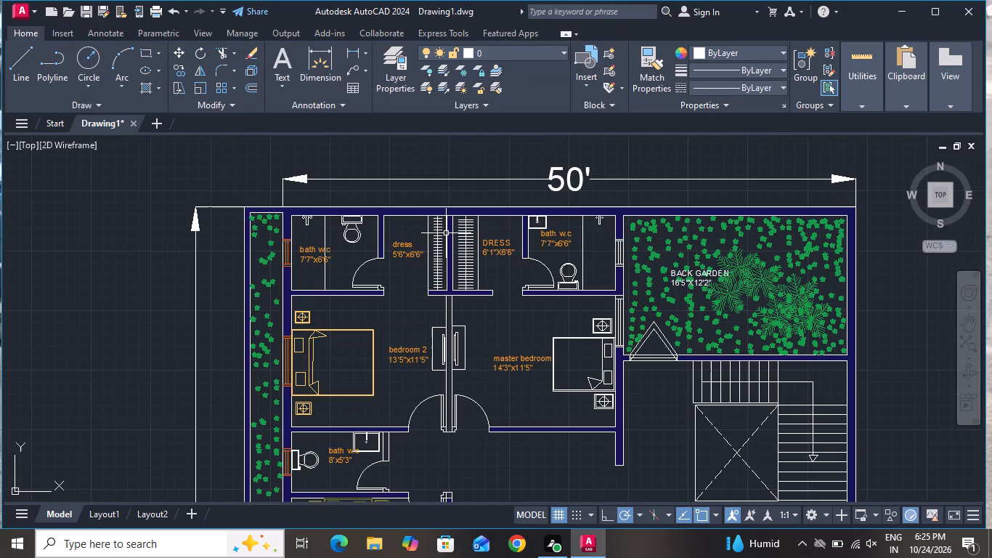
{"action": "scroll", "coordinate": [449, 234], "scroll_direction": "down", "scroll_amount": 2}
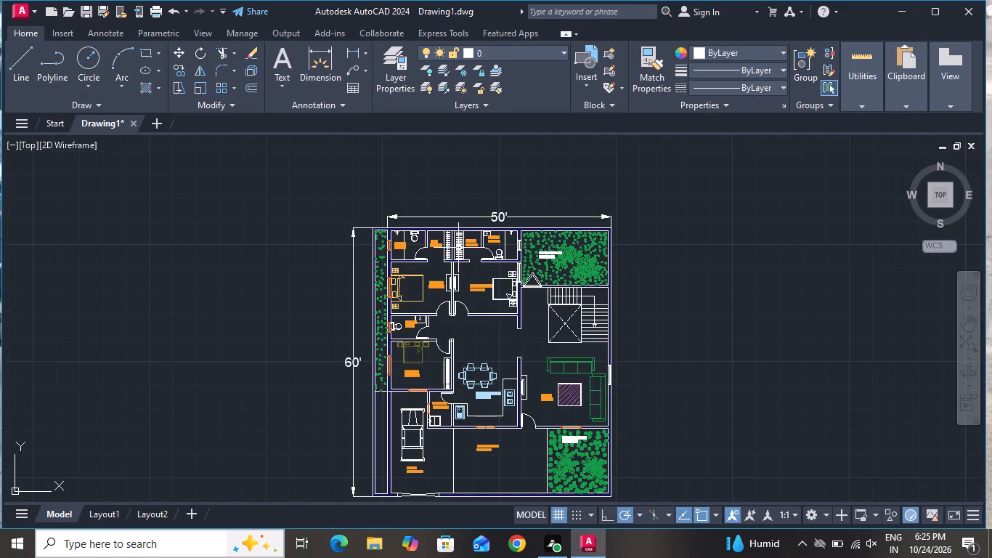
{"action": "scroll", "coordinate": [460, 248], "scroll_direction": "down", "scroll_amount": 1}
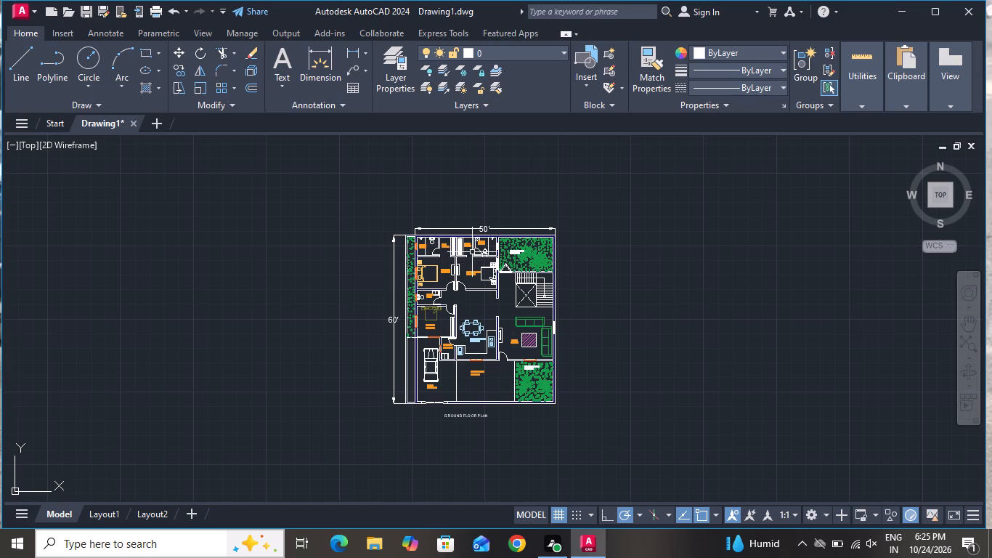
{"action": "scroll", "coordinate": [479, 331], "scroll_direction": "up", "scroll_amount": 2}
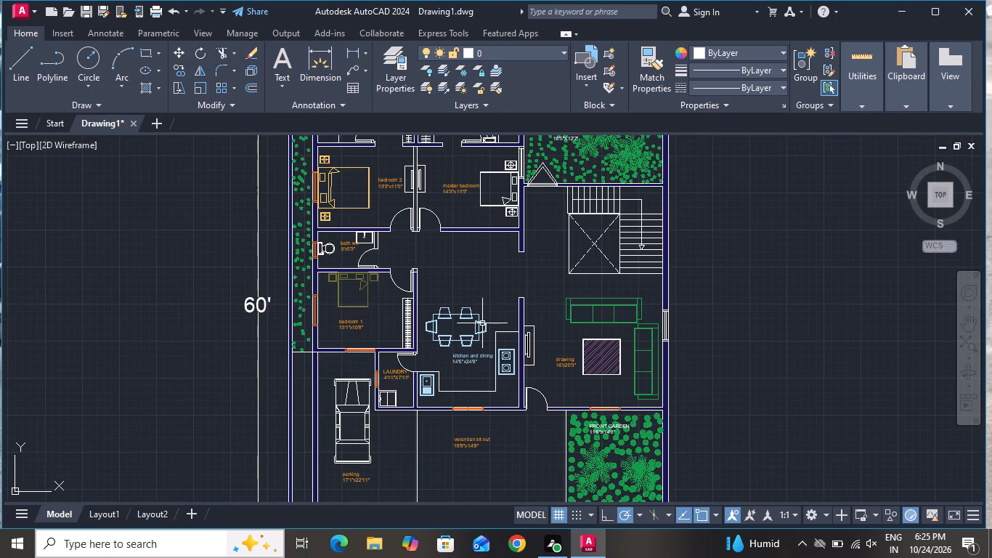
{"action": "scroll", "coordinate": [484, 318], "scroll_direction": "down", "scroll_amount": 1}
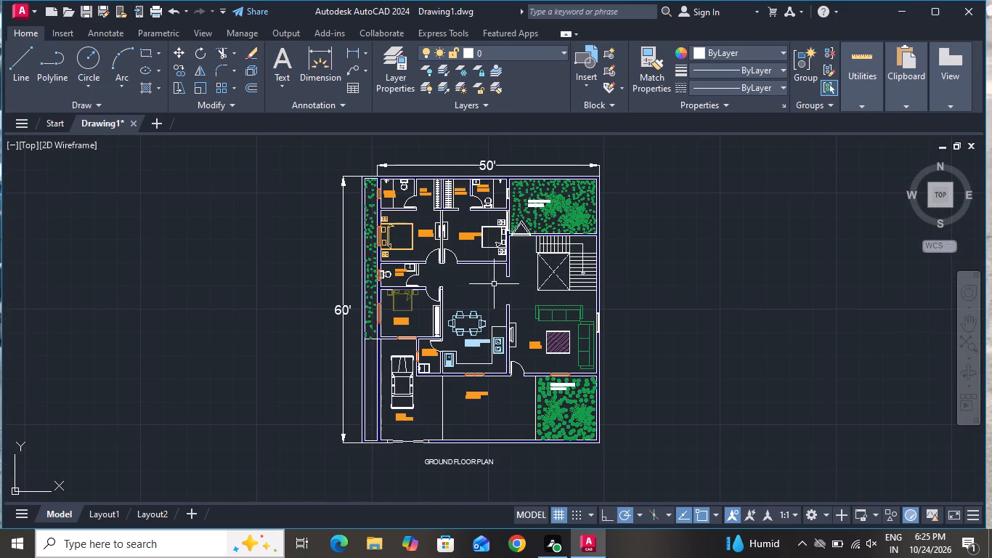
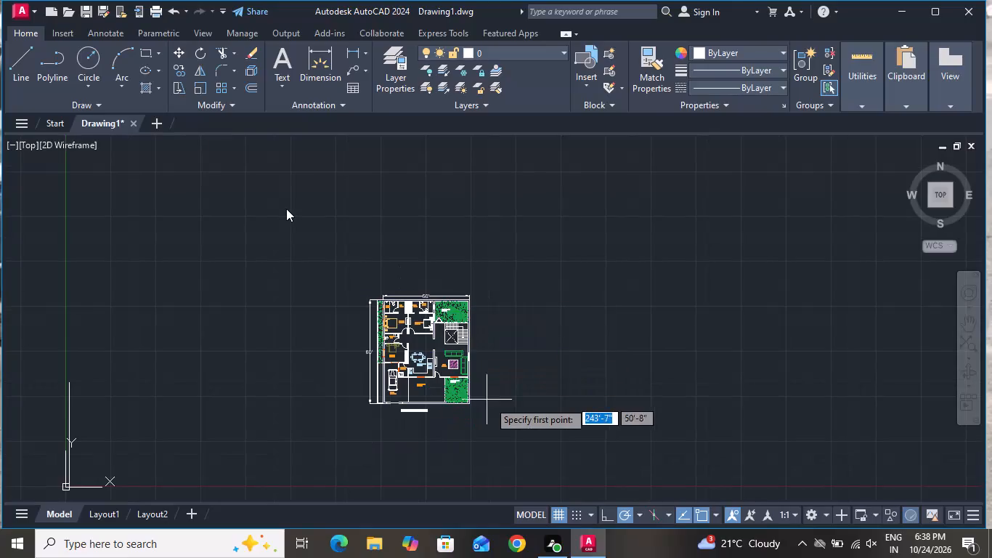
With Ortho on, draw a 50' line upward beside the ground floor plan, followed by a 59' horizontal line away from the plan.
{"action": "scroll", "coordinate": [516, 402], "scroll_direction": "up", "scroll_amount": 1}
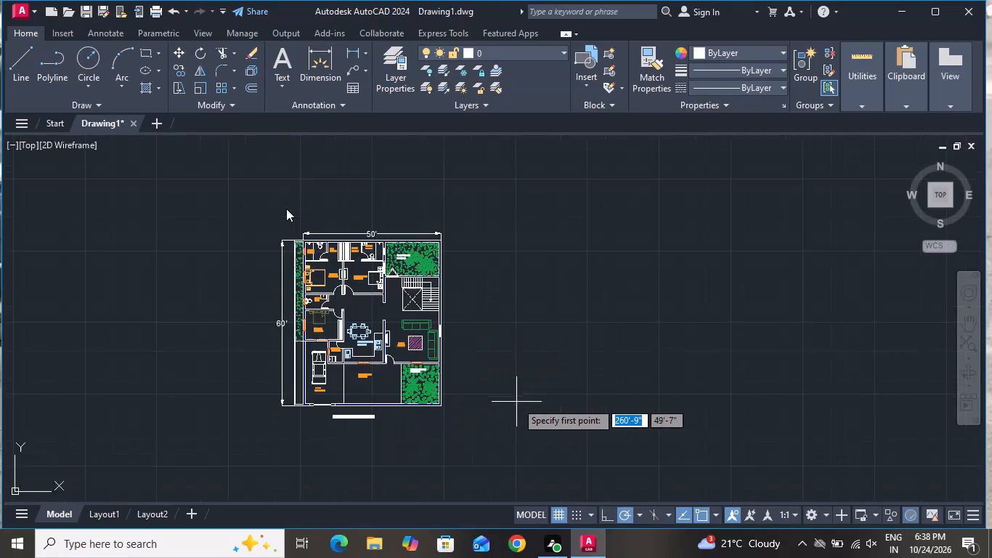
{"action": "scroll", "coordinate": [286, 209], "scroll_direction": "up", "scroll_amount": 1}
{"action": "left_click", "coordinate": [476, 405]}
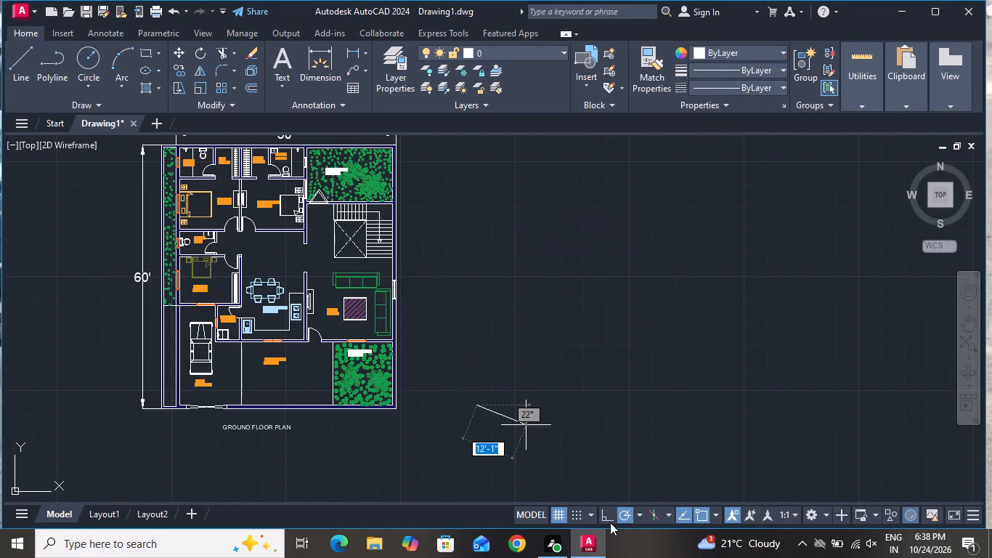
{"action": "left_click", "coordinate": [611, 523]}
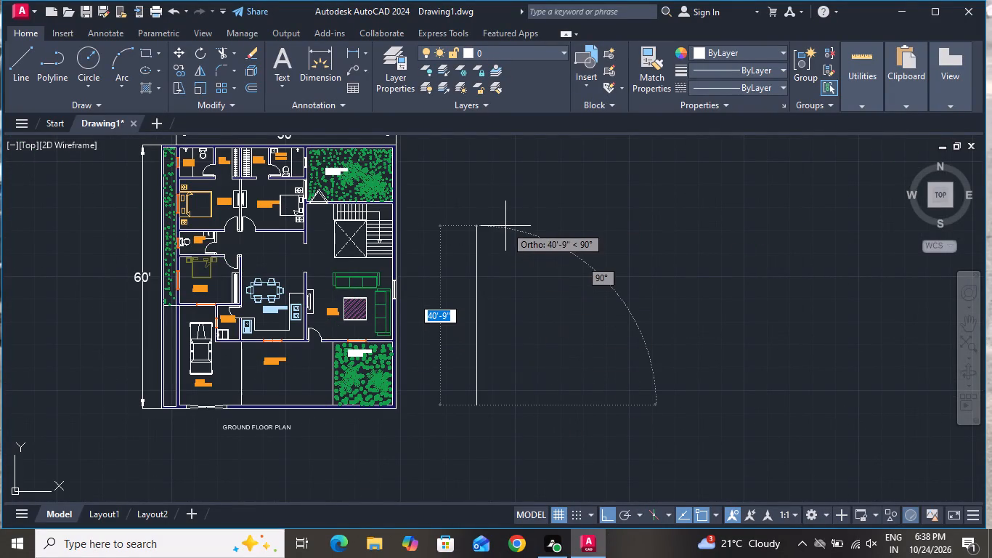
{"action": "key", "text": "5"}
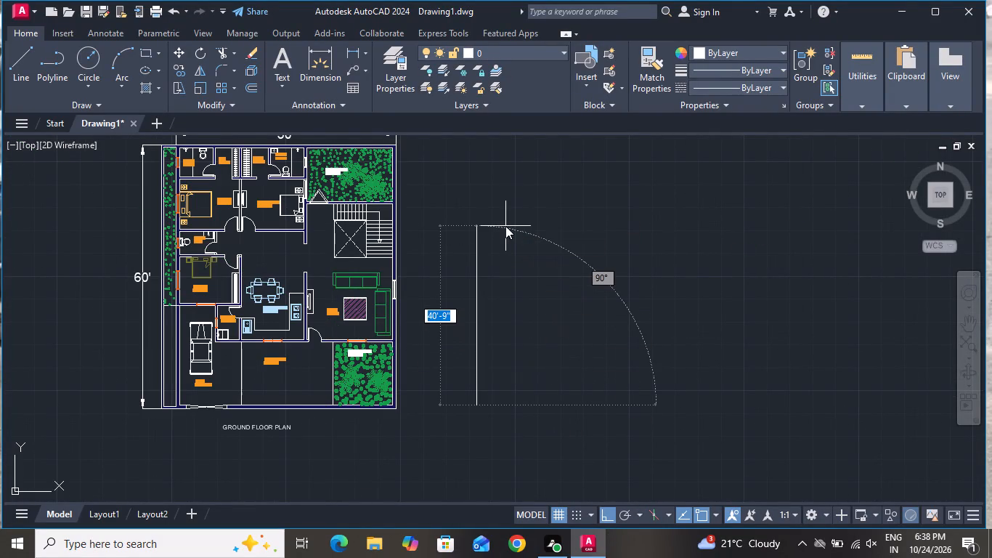
{"action": "type", "text": "0'"}
{"action": "key", "text": "Return"}
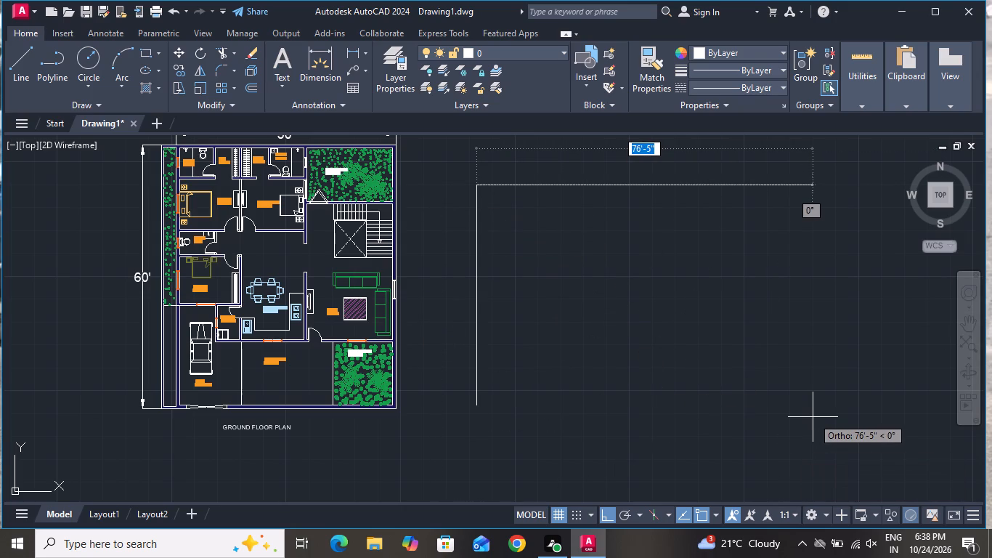
{"action": "key", "text": "5"}
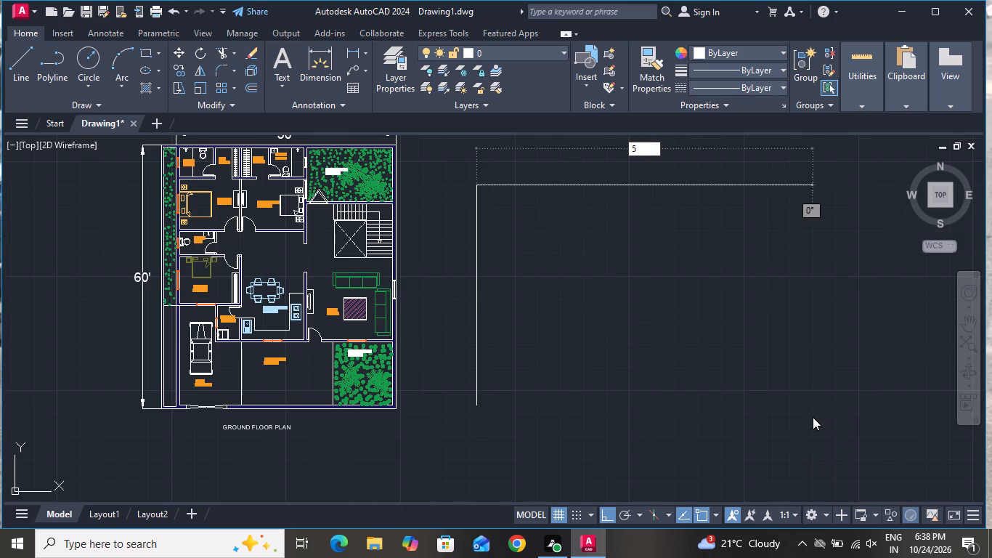
{"action": "key", "text": "0"}
{"action": "key", "text": "BackSpace"}
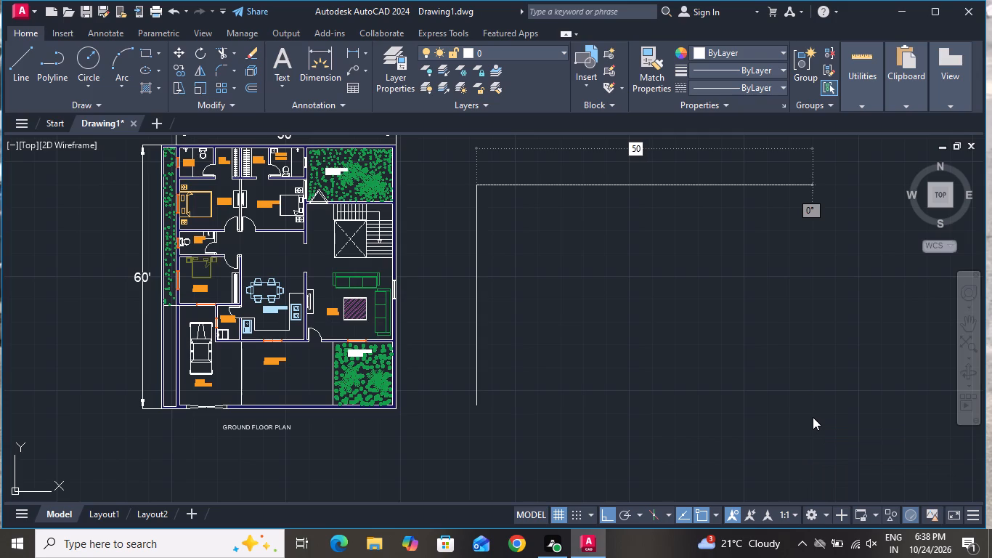
{"action": "key", "text": "9"}
{"action": "key", "text": "apostrophe"}
{"action": "key", "text": "Return"}
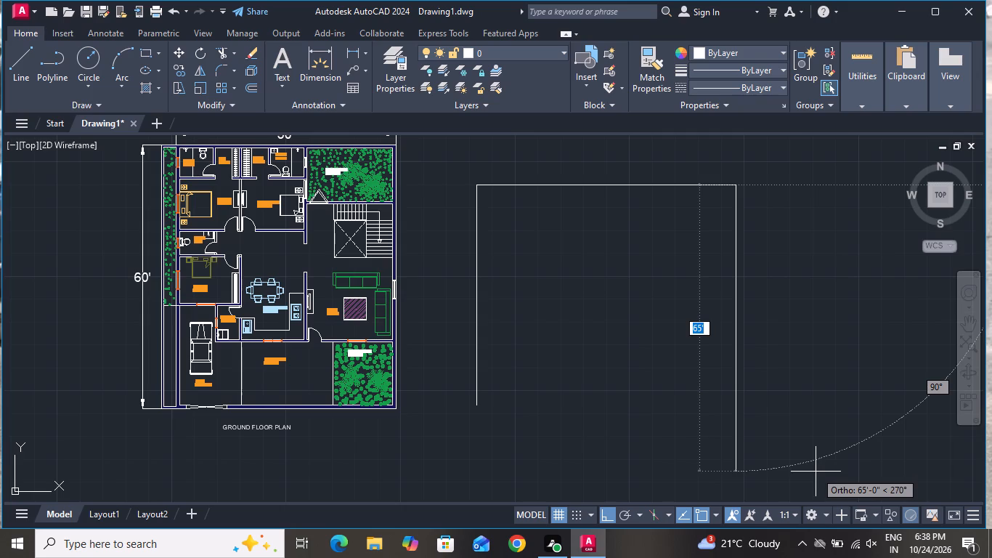
Close the rectangular outline with a 50' line downward and a 59' line back to the start point.
{"action": "key", "text": "5"}
{"action": "key", "text": "0"}
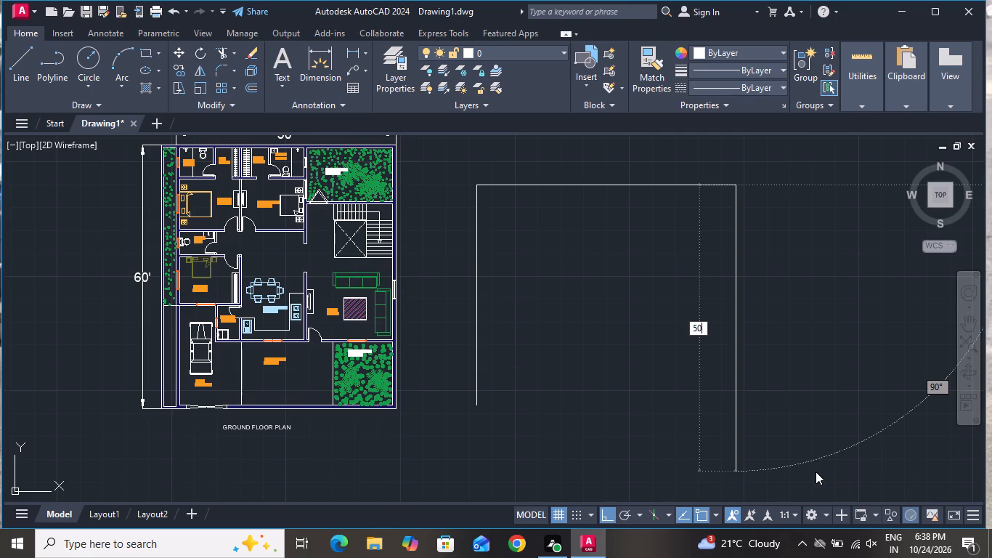
{"action": "key", "text": "apostrophe"}
{"action": "key", "text": "Return"}
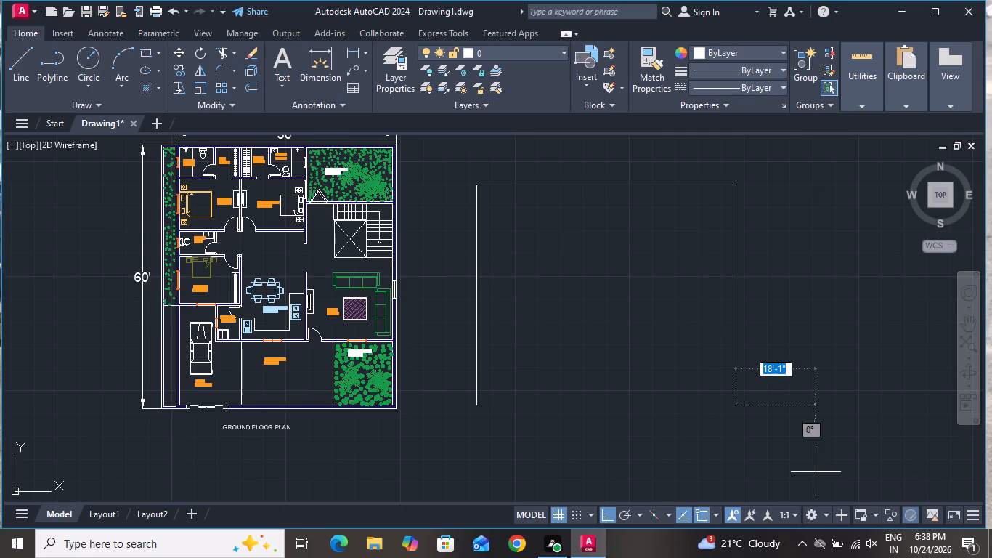
{"action": "key", "text": "5"}
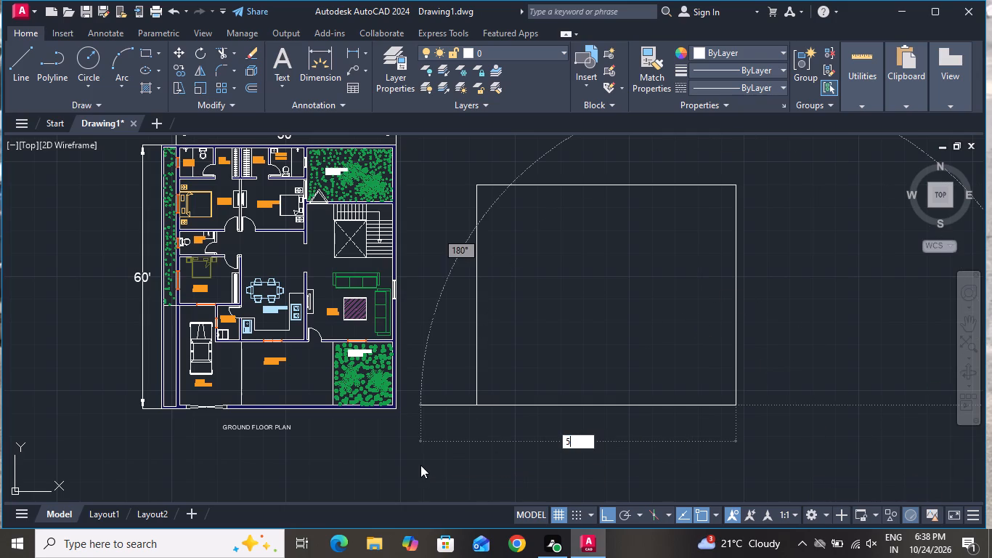
{"action": "type", "text": "9'"}
{"action": "key", "text": "Return"}
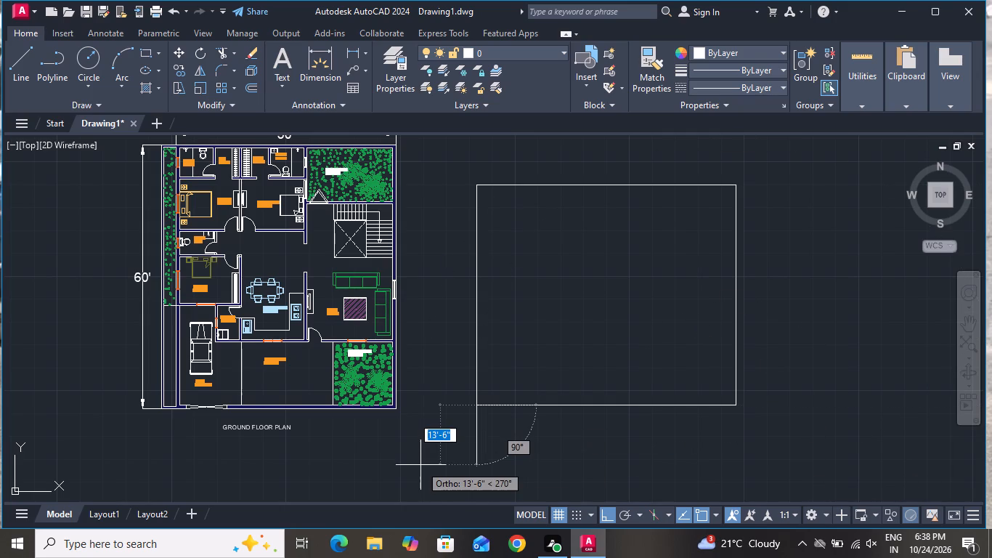
{"action": "right_click", "coordinate": [420, 465]}
{"action": "left_click", "coordinate": [494, 316]}
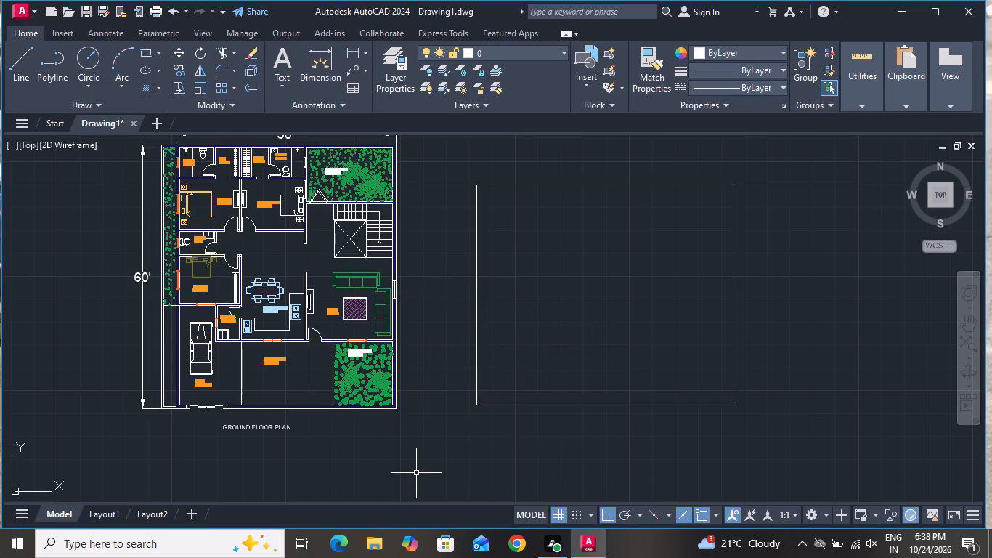
Offset all four sides of the new rectangular outline 6" inward to form the outer wall thickness.
{"action": "type", "text": "O"}
{"action": "key", "text": "space"}
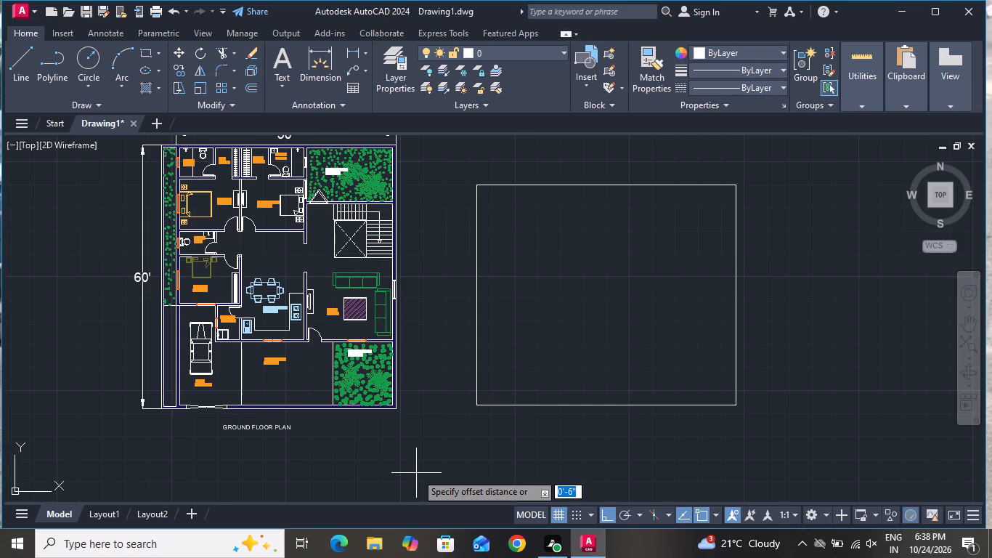
{"action": "key", "text": "6"}
{"action": "key", "text": "shift+quotedbl"}
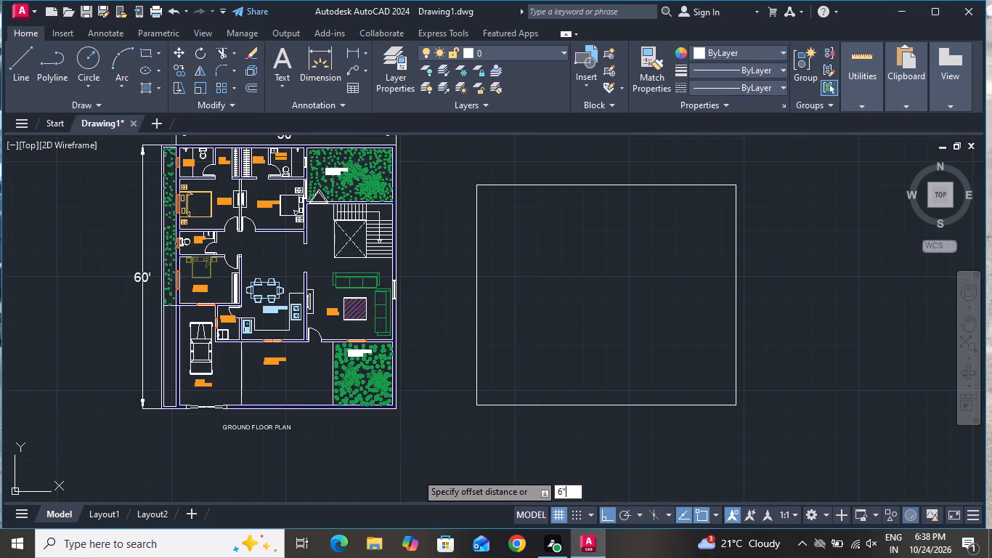
{"action": "key", "text": "Return"}
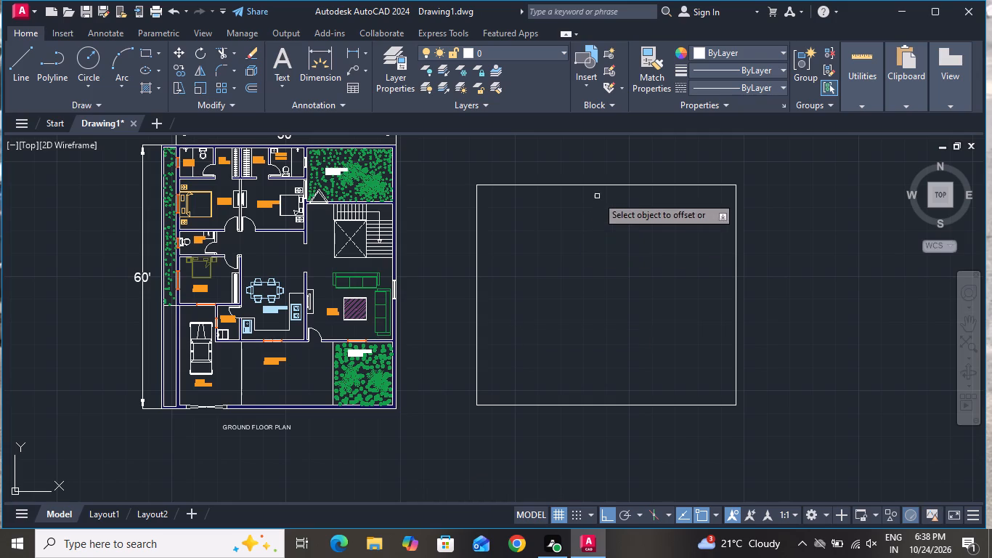
{"action": "left_click", "coordinate": [601, 185]}
{"action": "left_click", "coordinate": [596, 213]}
{"action": "left_click", "coordinate": [477, 238]}
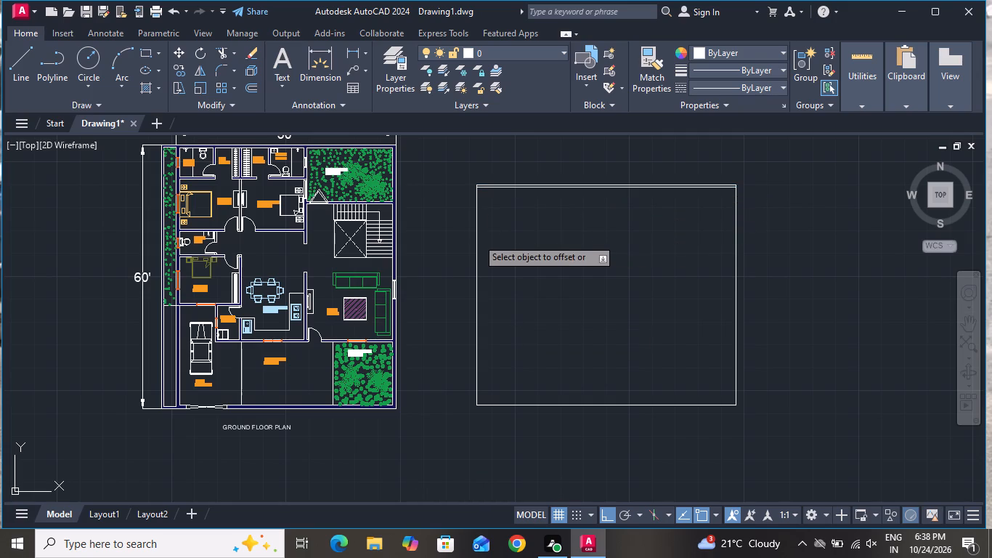
{"action": "left_click", "coordinate": [530, 240]}
{"action": "left_click", "coordinate": [578, 405]}
{"action": "left_click", "coordinate": [585, 367]}
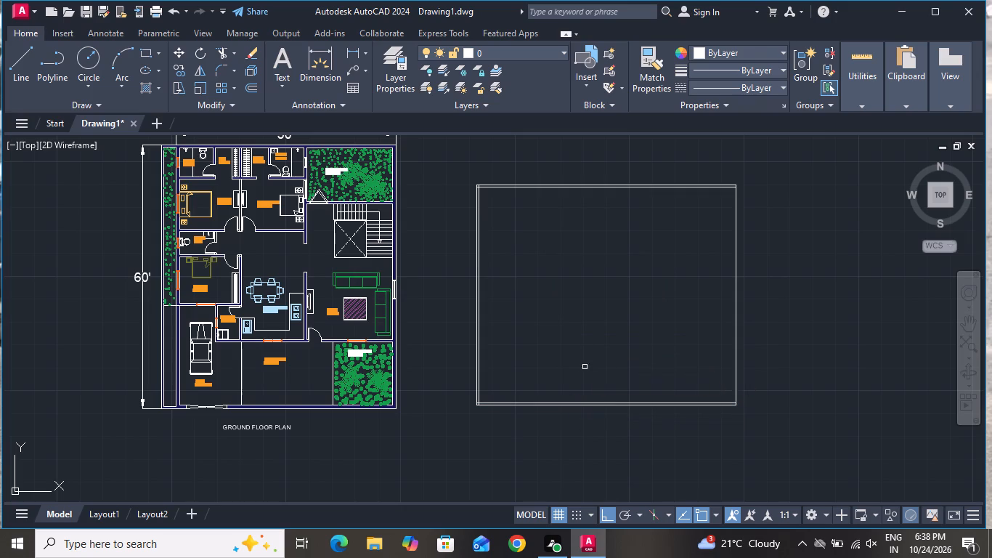
{"action": "left_click", "coordinate": [736, 339]}
{"action": "left_click", "coordinate": [696, 336]}
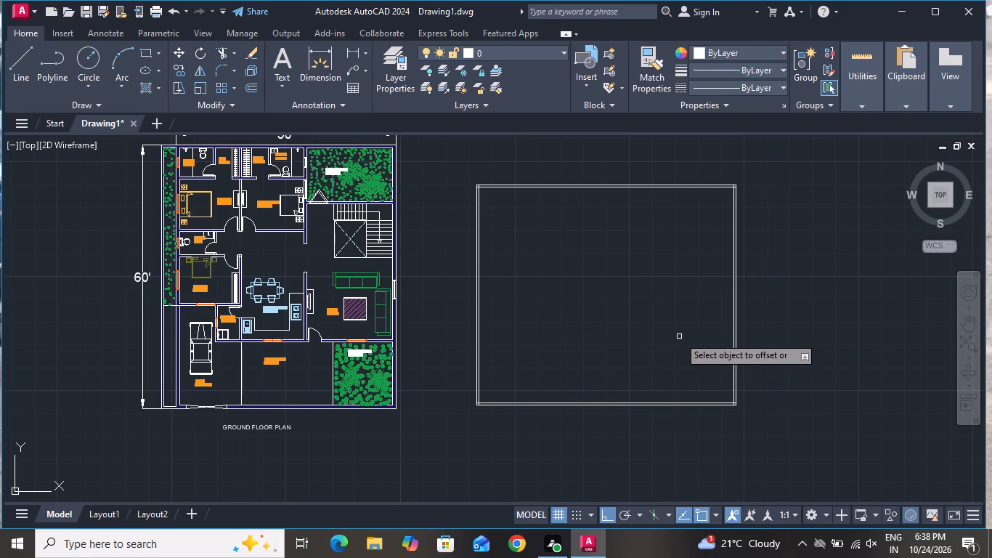
{"action": "right_click", "coordinate": [615, 317]}
{"action": "left_click", "coordinate": [635, 338]}
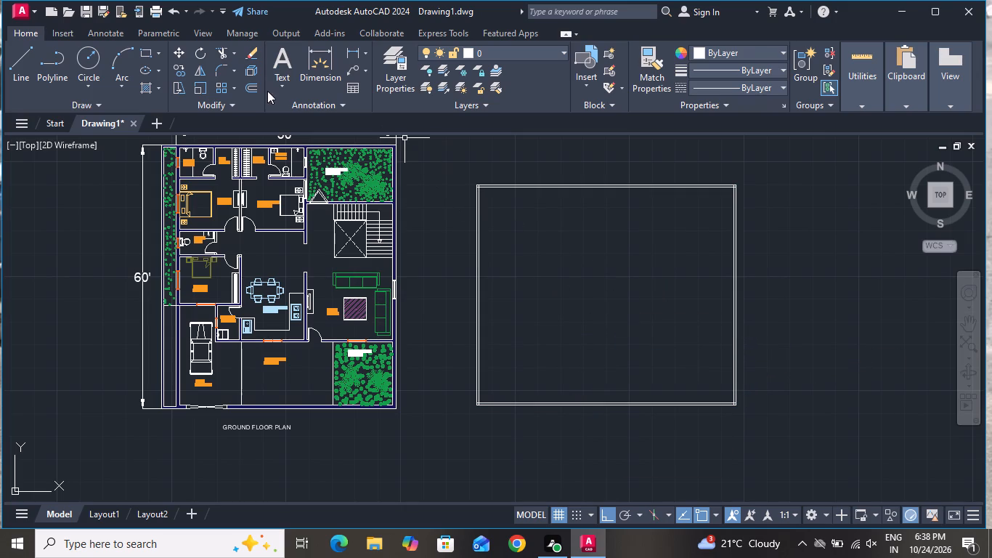
Trim the overlapping inner wall lines at the upper-left corner of the new outline.
{"action": "left_click", "coordinate": [222, 52]}
{"action": "scroll", "coordinate": [486, 182], "scroll_direction": "up", "scroll_amount": 6}
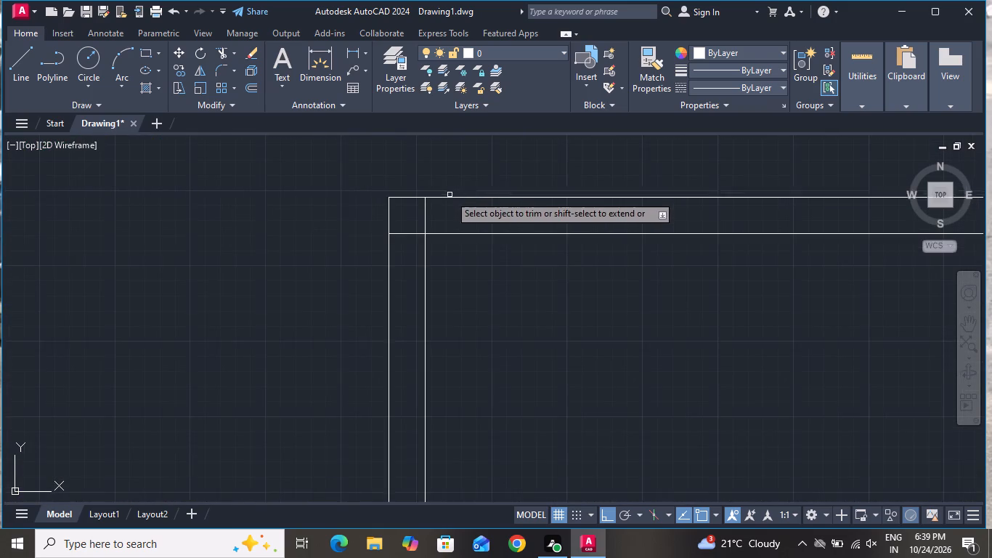
{"action": "scroll", "coordinate": [412, 212], "scroll_direction": "up", "scroll_amount": 3}
{"action": "left_click", "coordinate": [412, 213]}
{"action": "left_click", "coordinate": [488, 201]}
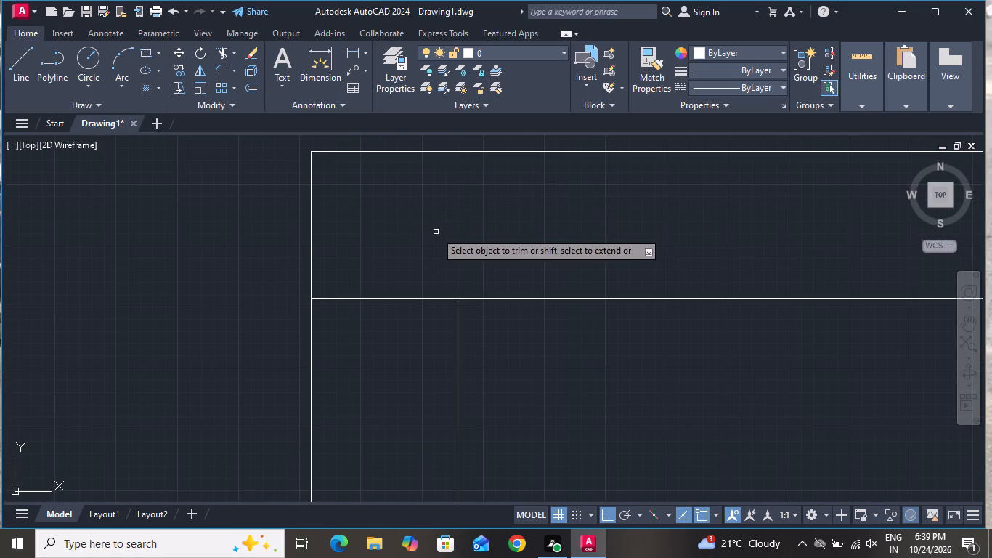
{"action": "left_click", "coordinate": [431, 231]}
{"action": "left_click", "coordinate": [398, 344]}
Trim the overlapping inner wall lines at the upper-right corner of the outline.
{"action": "scroll", "coordinate": [384, 238], "scroll_direction": "down", "scroll_amount": 5}
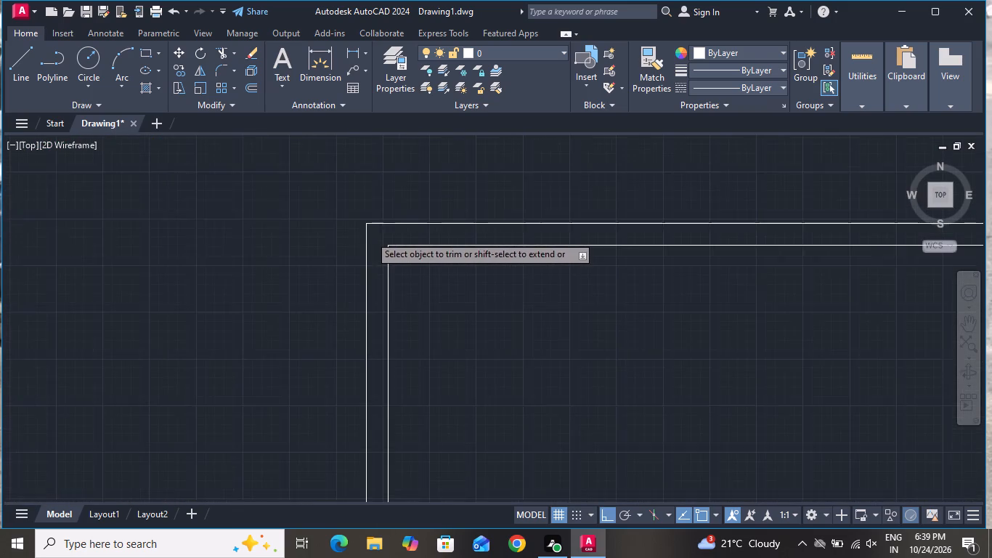
{"action": "scroll", "coordinate": [370, 235], "scroll_direction": "down", "scroll_amount": 4}
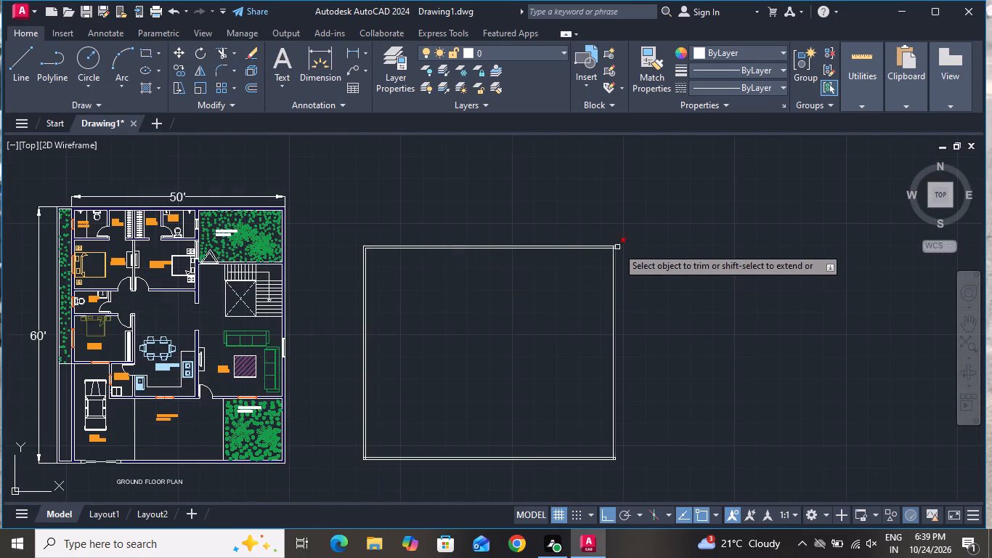
{"action": "scroll", "coordinate": [617, 247], "scroll_direction": "up", "scroll_amount": 7}
{"action": "left_click", "coordinate": [554, 242]}
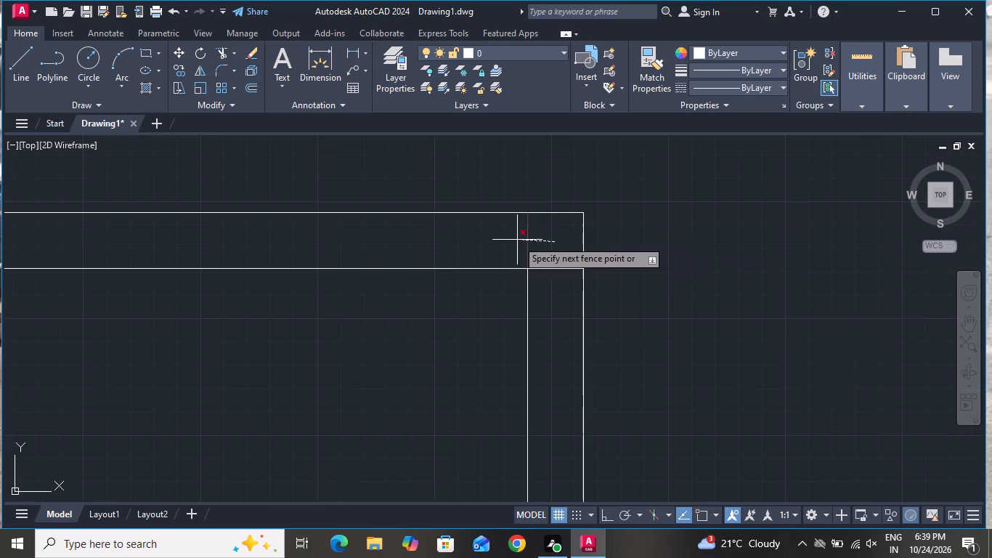
{"action": "left_click", "coordinate": [517, 239]}
{"action": "left_click", "coordinate": [564, 237]}
{"action": "left_click", "coordinate": [541, 323]}
Trim the overlapping inner wall lines at the lower-right corner of the outline.
{"action": "scroll", "coordinate": [582, 275], "scroll_direction": "down", "scroll_amount": 3}
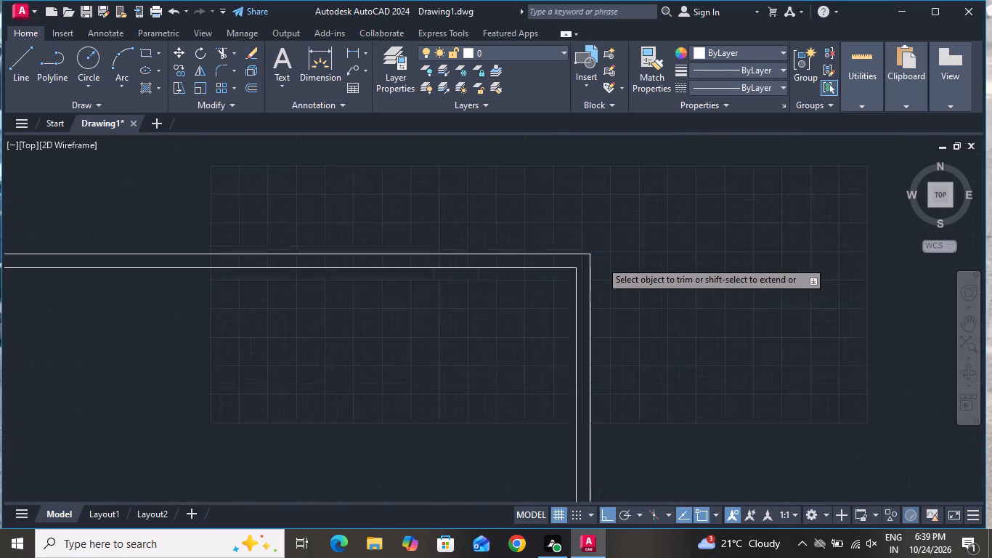
{"action": "scroll", "coordinate": [601, 261], "scroll_direction": "down", "scroll_amount": 5}
{"action": "scroll", "coordinate": [606, 392], "scroll_direction": "up", "scroll_amount": 3}
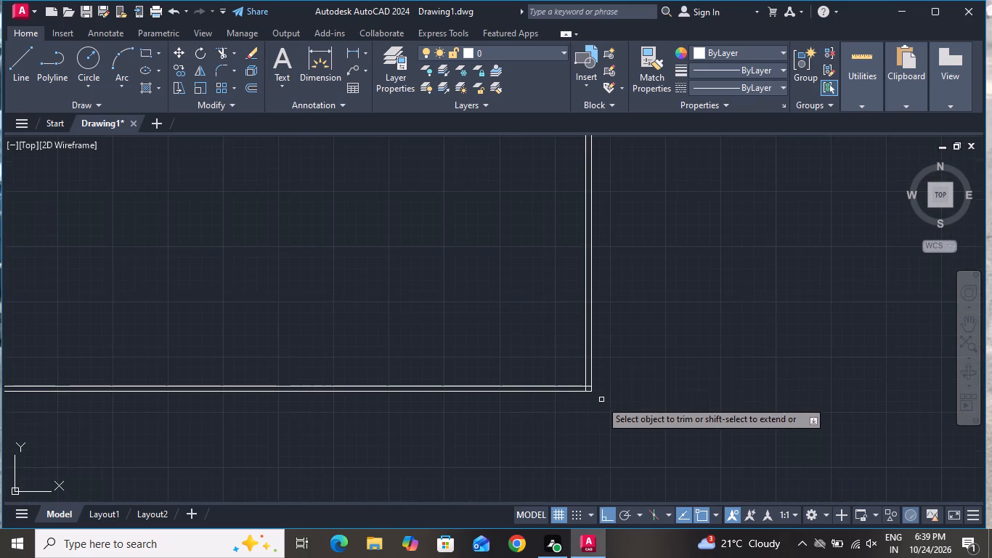
{"action": "scroll", "coordinate": [585, 395], "scroll_direction": "up", "scroll_amount": 5}
{"action": "left_click", "coordinate": [595, 341]}
{"action": "left_click", "coordinate": [599, 288]}
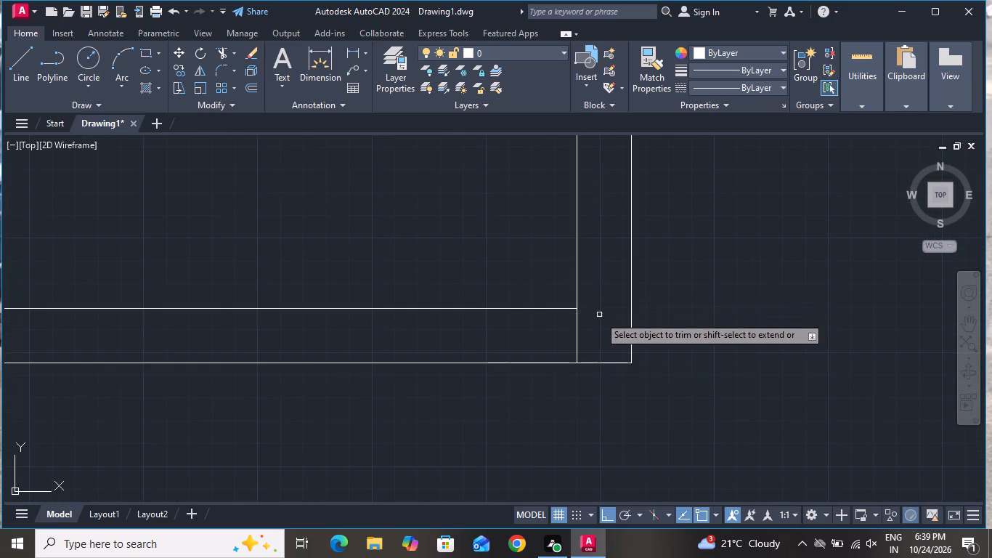
{"action": "left_click", "coordinate": [598, 319]}
{"action": "left_click", "coordinate": [543, 341]}
Trim the overlapping inner wall lines at the lower-left corner of the outline.
{"action": "scroll", "coordinate": [624, 446], "scroll_direction": "down", "scroll_amount": 5}
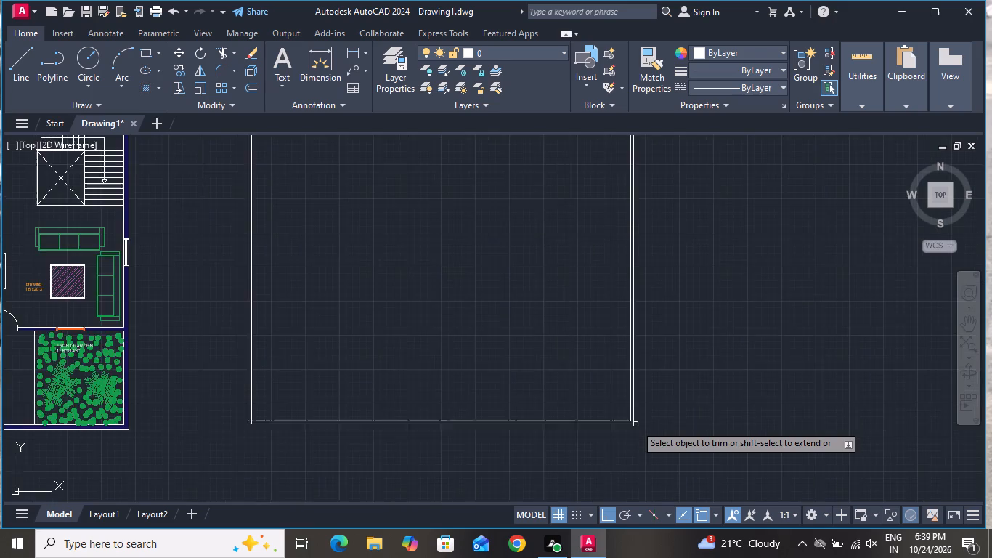
{"action": "scroll", "coordinate": [635, 424], "scroll_direction": "down", "scroll_amount": 2}
{"action": "scroll", "coordinate": [391, 427], "scroll_direction": "up", "scroll_amount": 5}
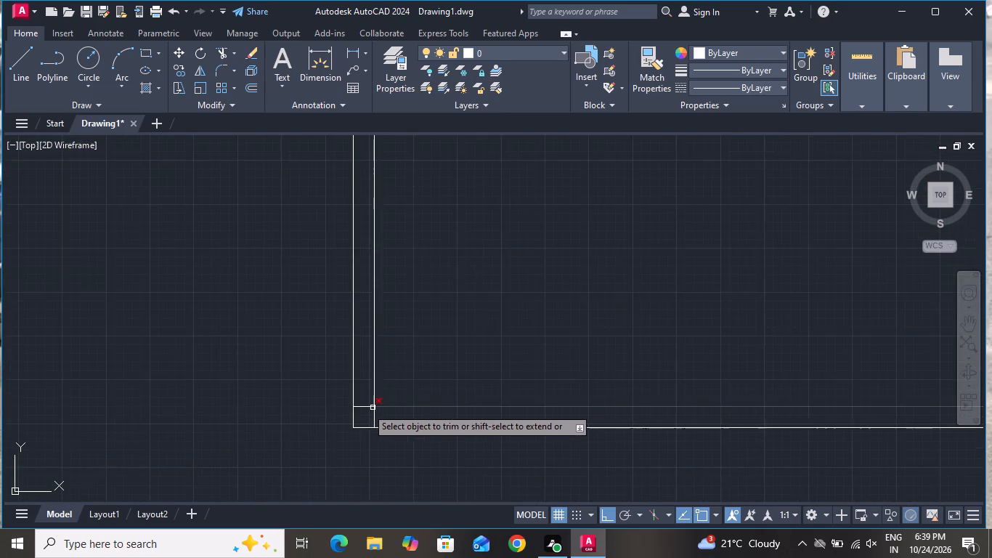
{"action": "scroll", "coordinate": [349, 412], "scroll_direction": "up", "scroll_amount": 3}
{"action": "left_click", "coordinate": [375, 412]}
{"action": "left_click", "coordinate": [379, 384]}
{"action": "left_click", "coordinate": [410, 412]}
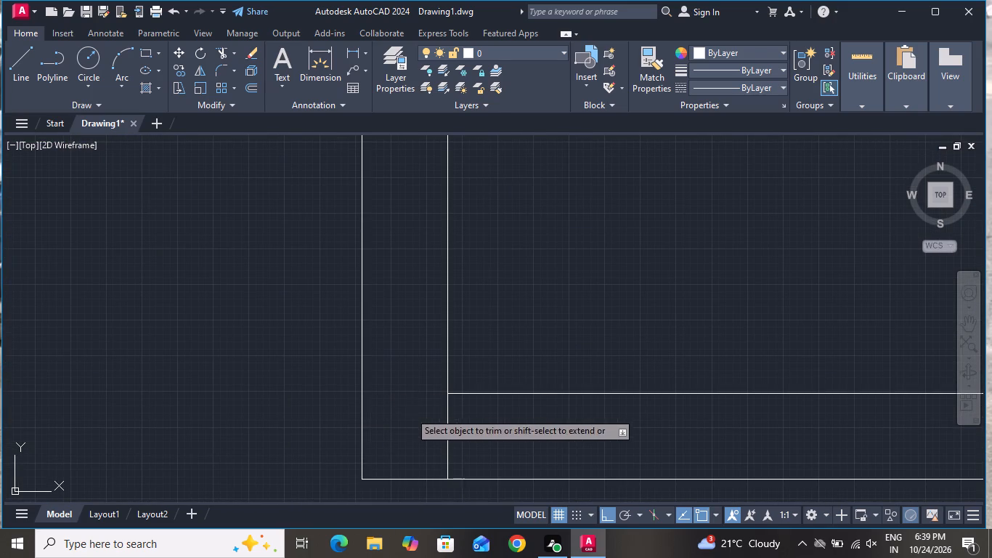
{"action": "left_click", "coordinate": [498, 440]}
{"action": "scroll", "coordinate": [487, 444], "scroll_direction": "down", "scroll_amount": 5}
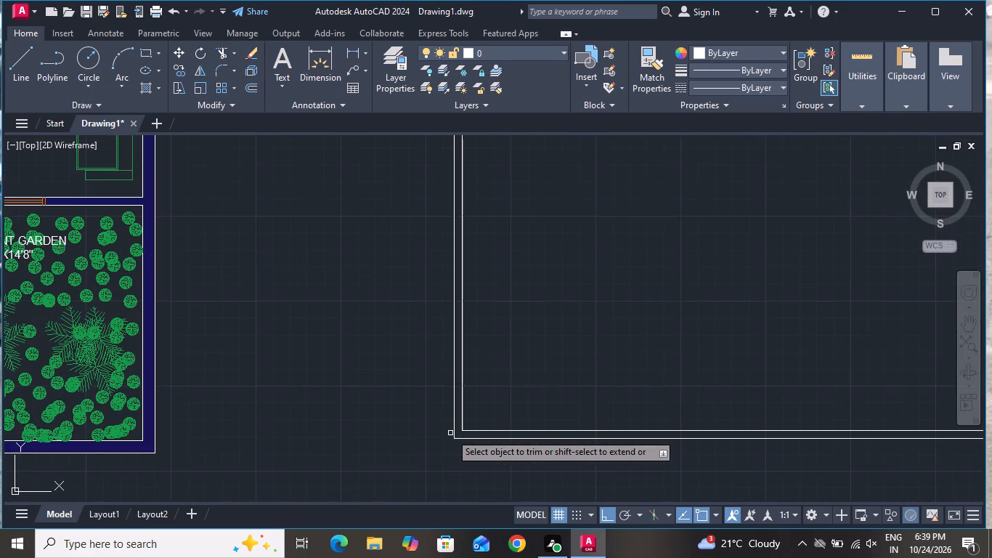
Finish trimming and offset the inner line of the new outline's left wall 13'0" toward the inside.
{"action": "right_click", "coordinate": [531, 363]}
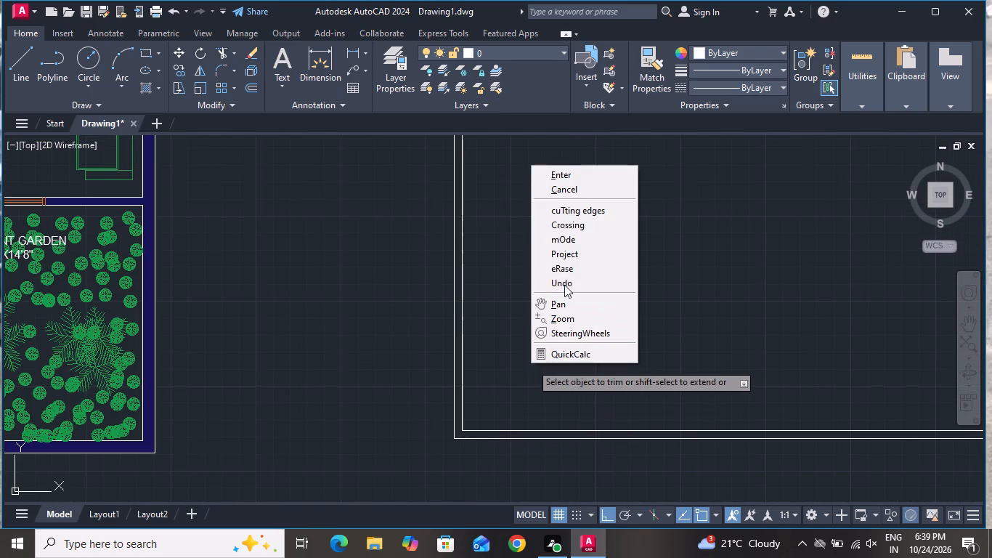
{"action": "double_click", "coordinate": [560, 186]}
{"action": "scroll", "coordinate": [534, 304], "scroll_direction": "down", "scroll_amount": 1}
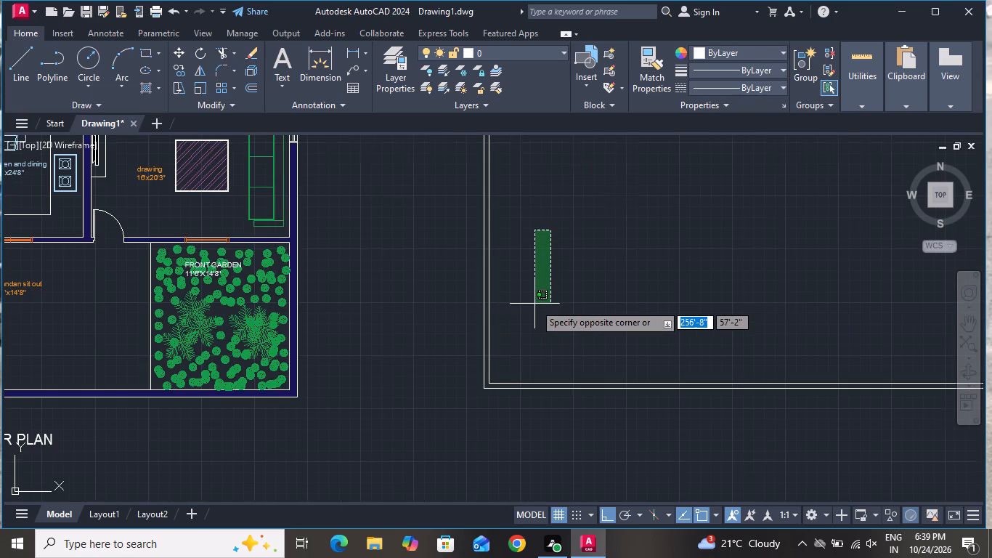
{"action": "left_click", "coordinate": [533, 304]}
{"action": "scroll", "coordinate": [498, 429], "scroll_direction": "down", "scroll_amount": 2}
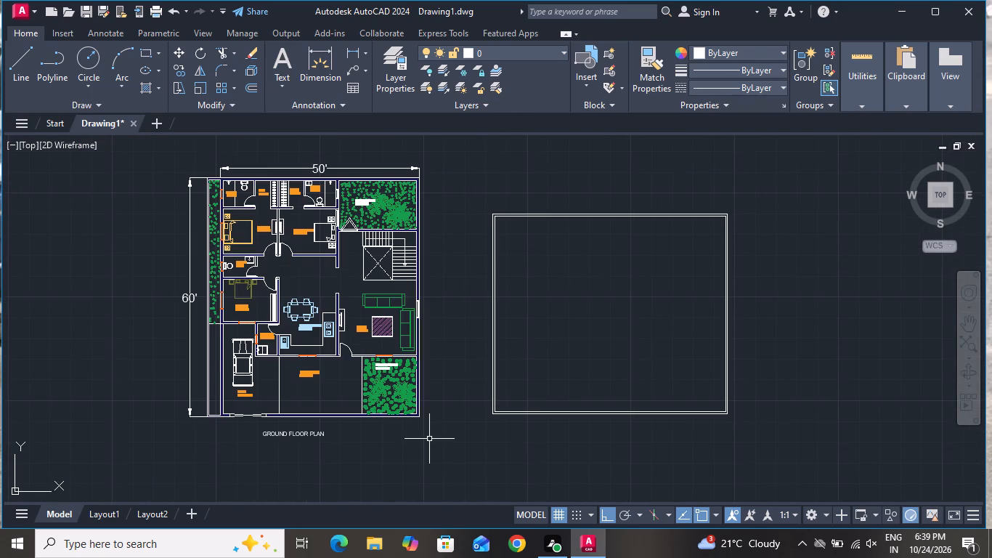
{"action": "type", "text": "O T"}
{"action": "key", "text": "space"}
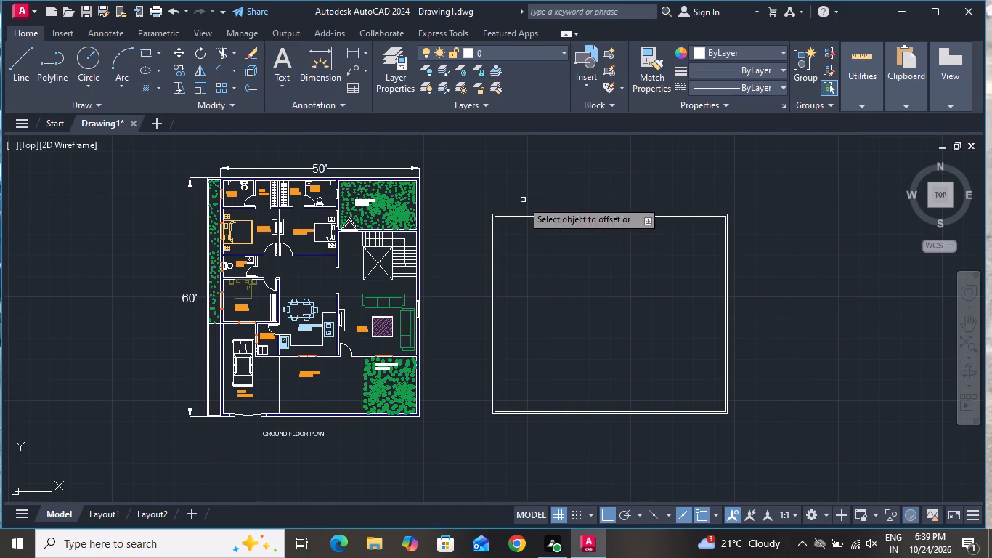
{"action": "scroll", "coordinate": [500, 227], "scroll_direction": "up", "scroll_amount": 2}
{"action": "left_click", "coordinate": [485, 246]}
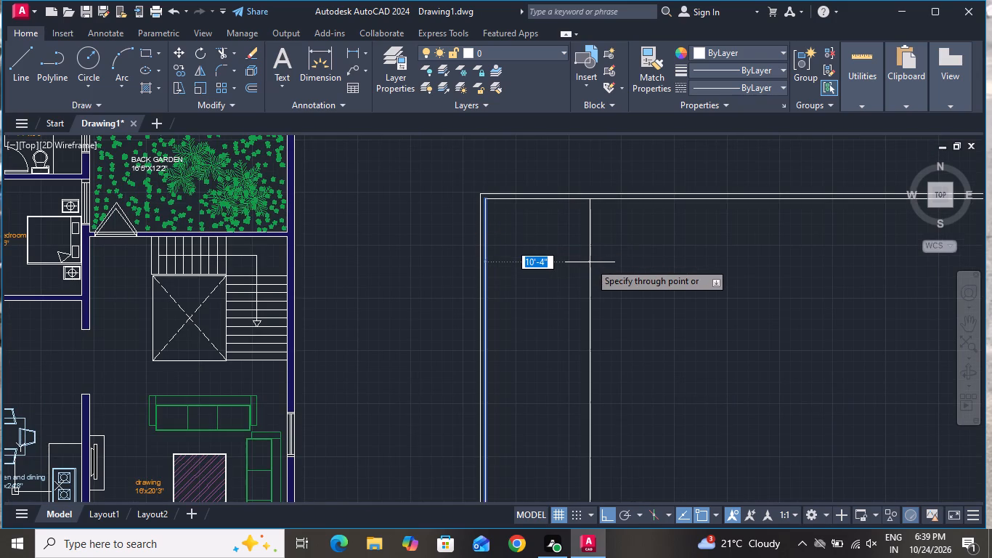
{"action": "key", "text": "1"}
{"action": "key", "text": "3"}
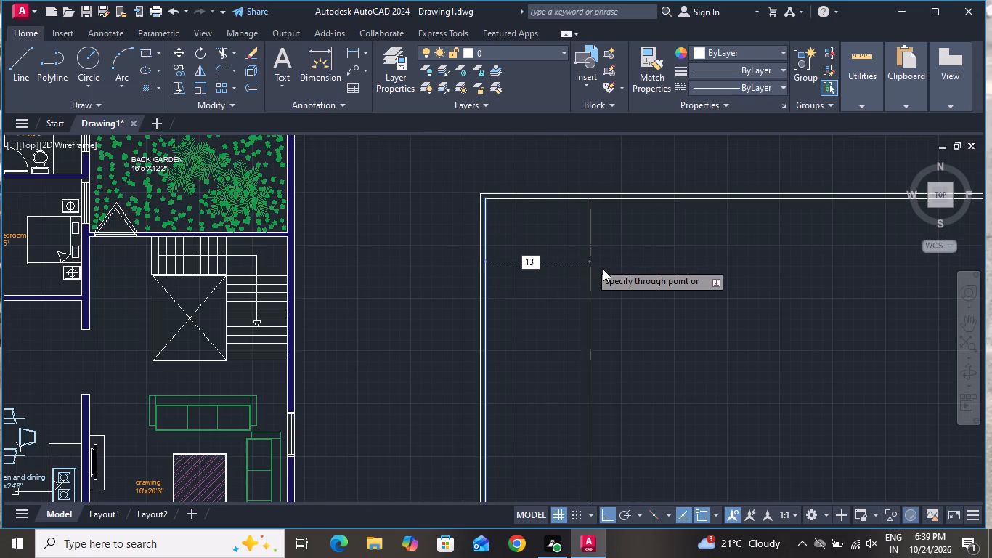
{"action": "key", "text": "apostrophe"}
{"action": "key", "text": "0"}
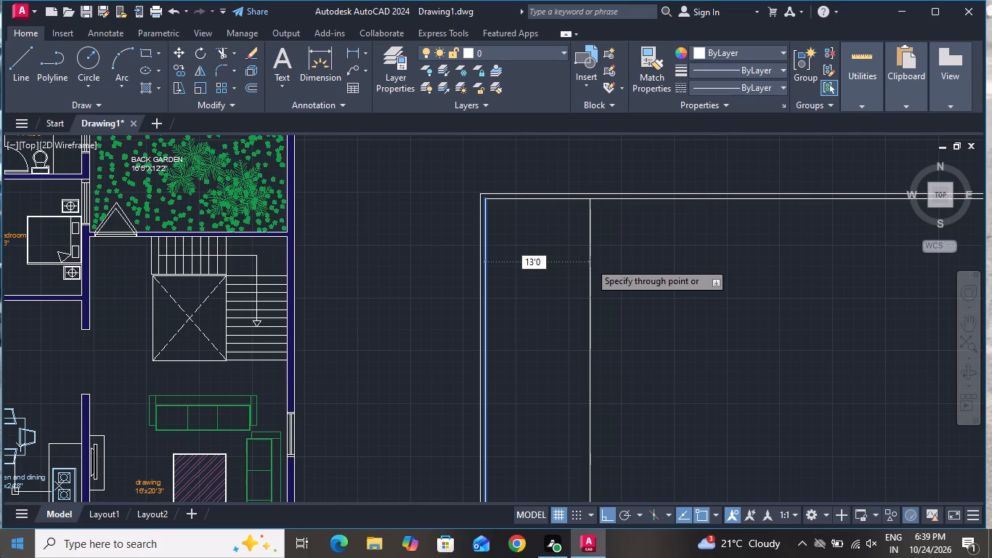
{"action": "key", "text": "shift+quotedbl"}
{"action": "key", "text": "Return"}
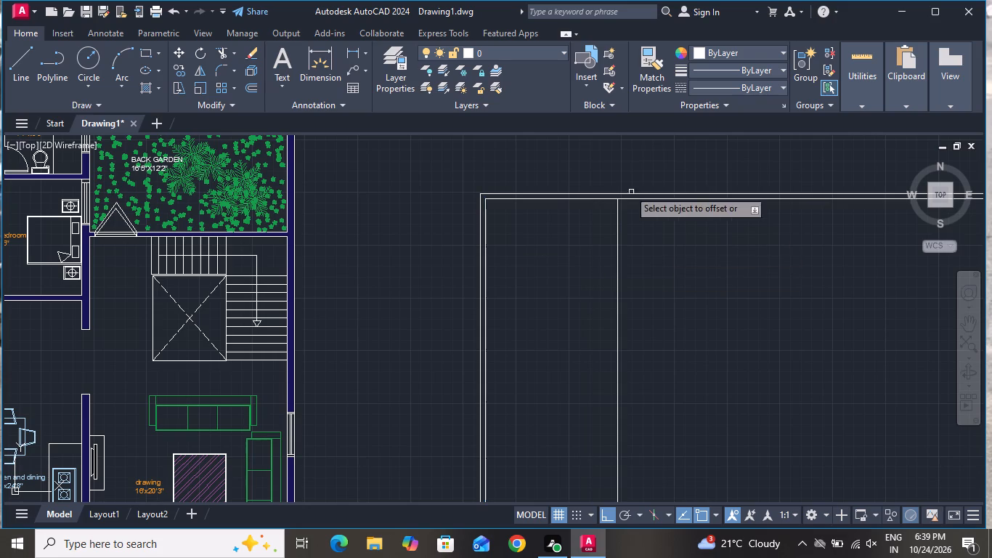
Offset the inner line of the new outline's top wall 14'0" downward into the plan.
{"action": "left_click", "coordinate": [567, 201]}
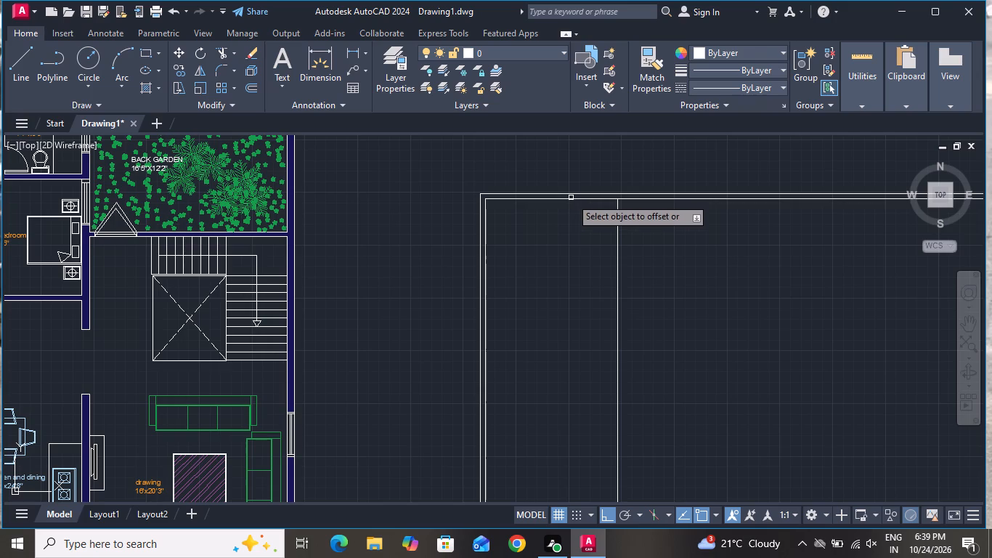
{"action": "left_click", "coordinate": [571, 198]}
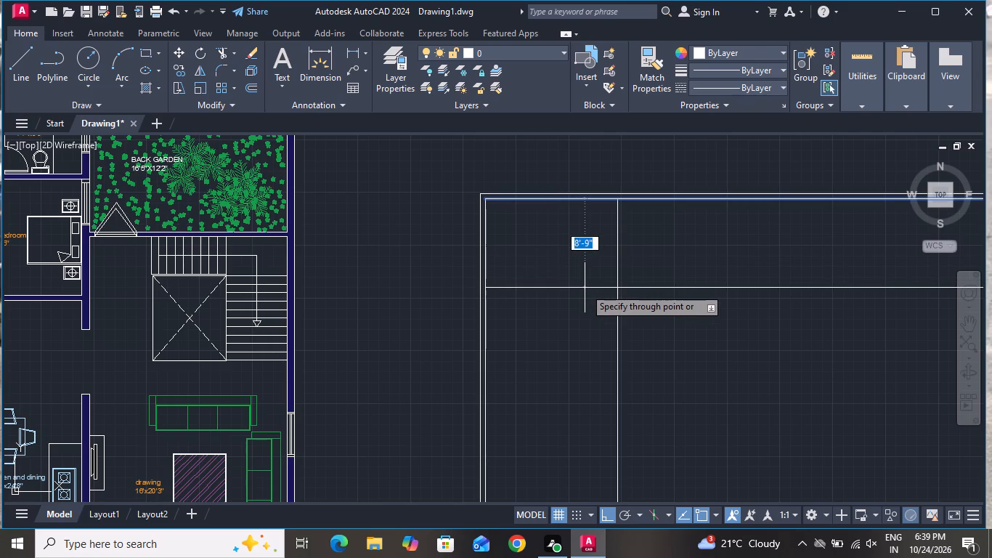
{"action": "type", "text": "14"}
{"action": "type", "text": "'0"}
{"action": "key", "text": "shift+quotedbl"}
{"action": "key", "text": "Return"}
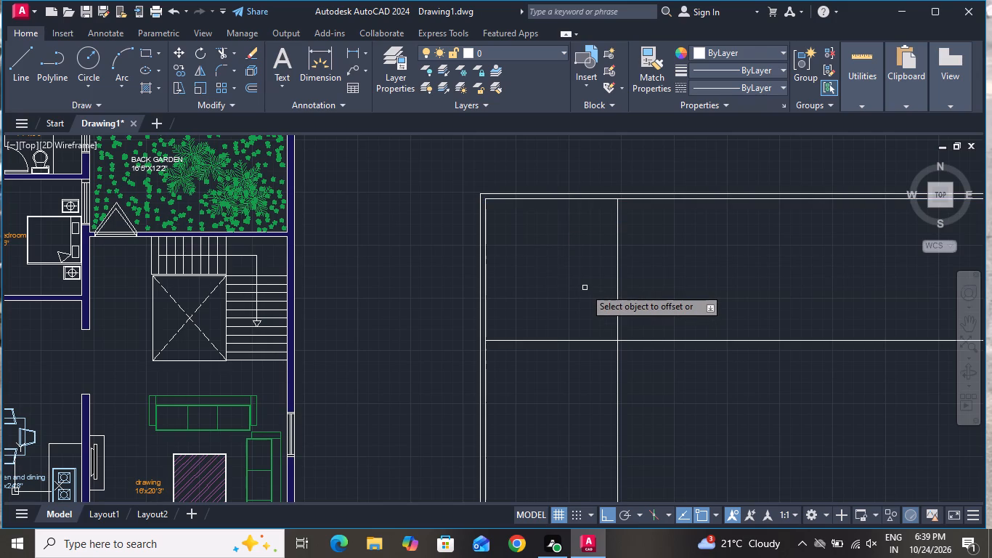
Give both new partition lines 6" thickness by offsetting the vertical one to the right and the horizontal one downward.
{"action": "left_click", "coordinate": [614, 252]}
{"action": "left_click", "coordinate": [617, 246]}
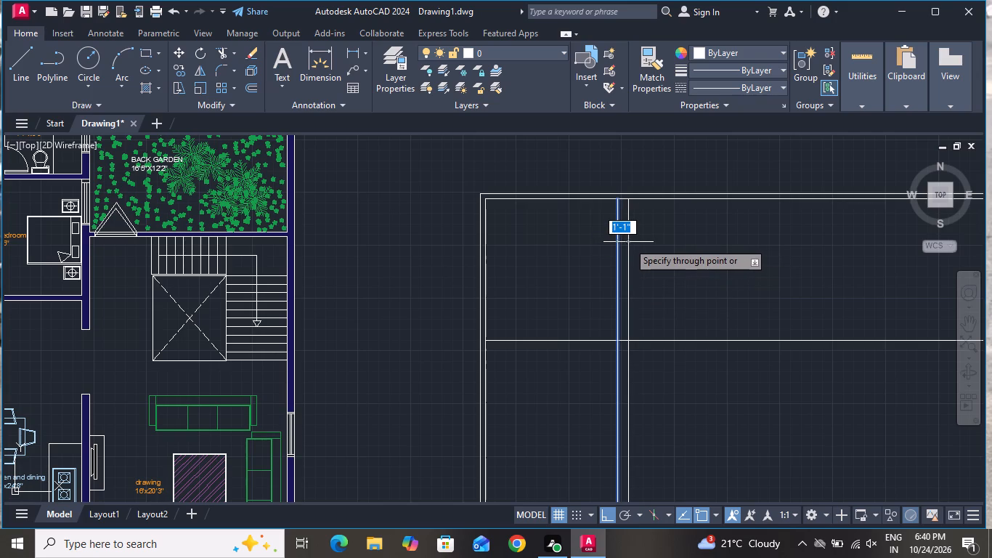
{"action": "key", "text": "6"}
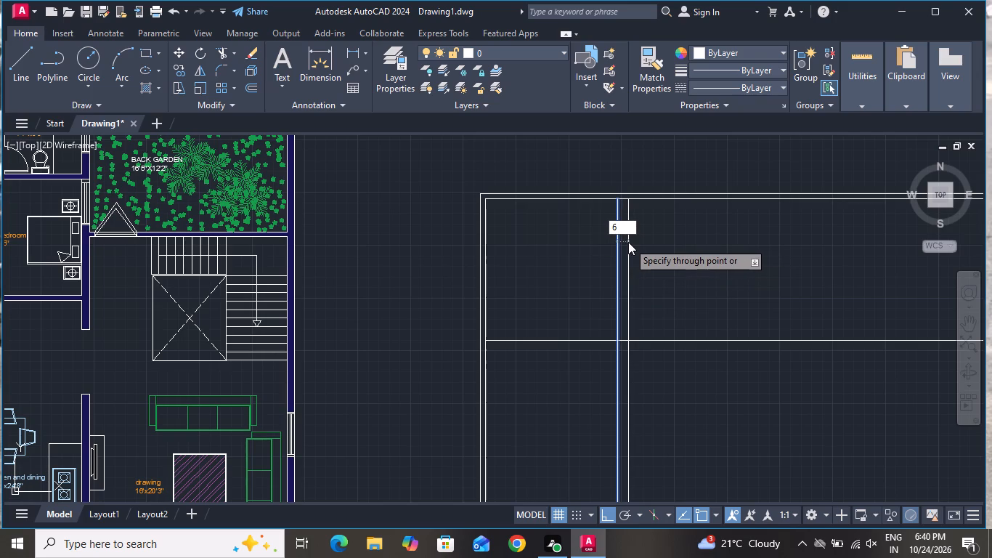
{"action": "key", "text": "shift+quotedbl"}
{"action": "key", "text": "Return"}
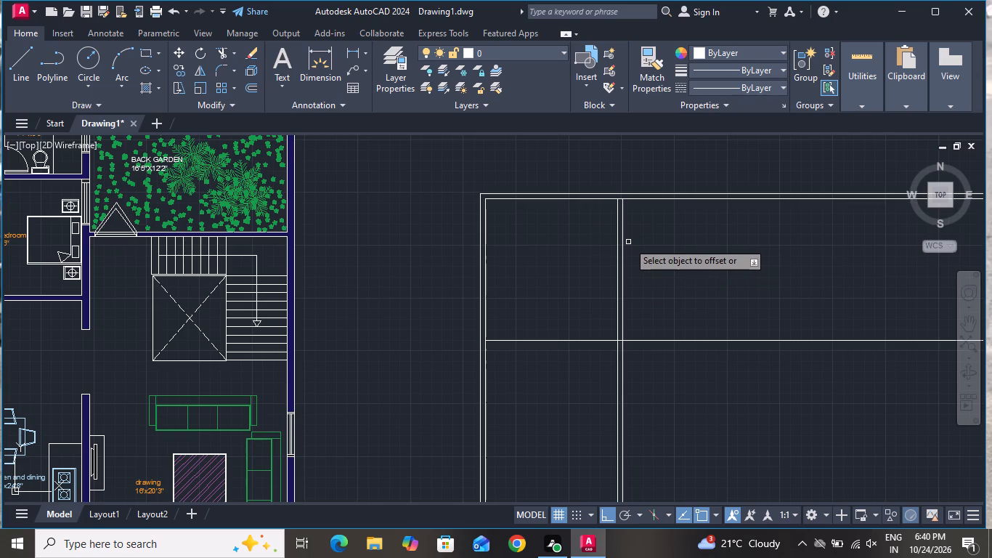
{"action": "left_click", "coordinate": [571, 339]}
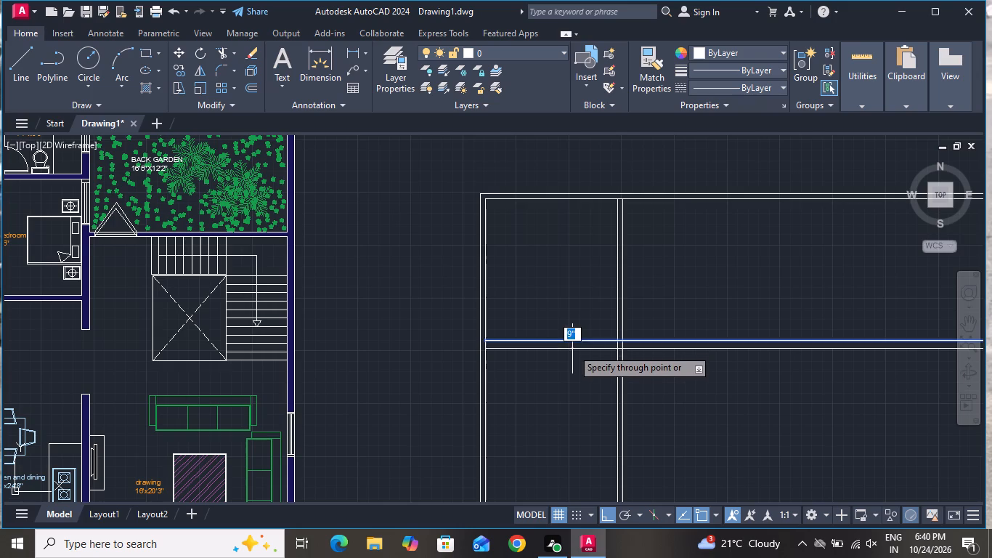
{"action": "key", "text": "6"}
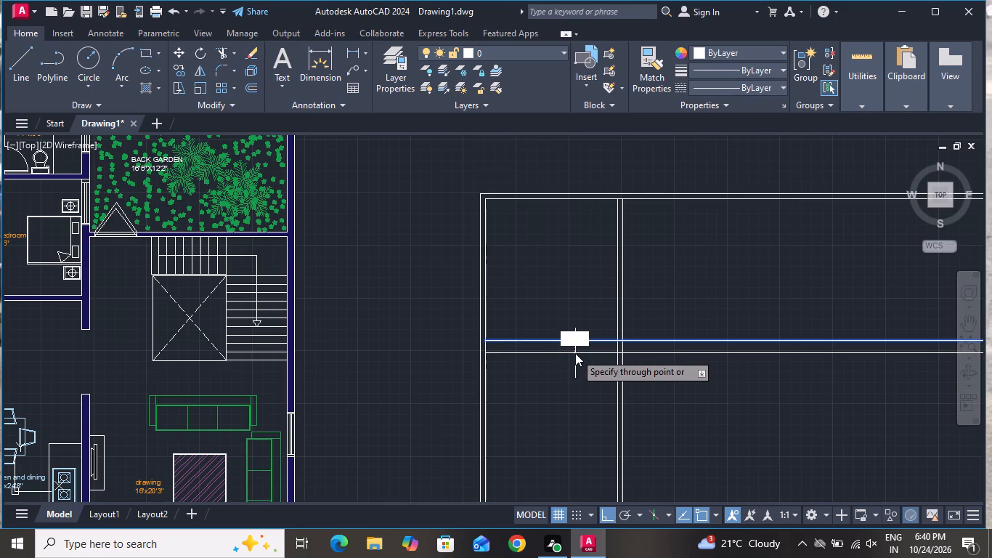
{"action": "key", "text": "shift+quotedbl"}
{"action": "key", "text": "Return"}
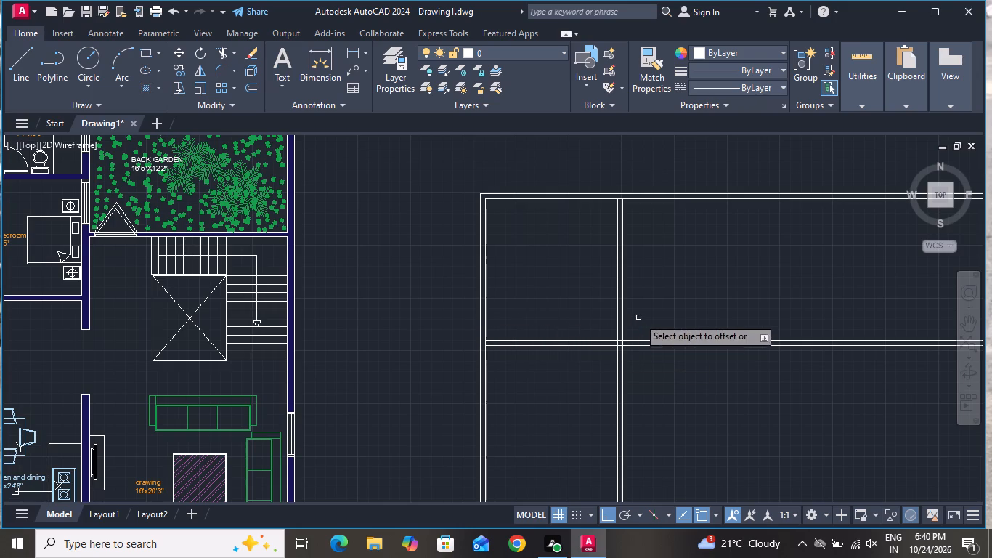
Offset the right line of the vertical partition 5'5" to the right.
{"action": "scroll", "coordinate": [670, 293], "scroll_direction": "down", "scroll_amount": 1}
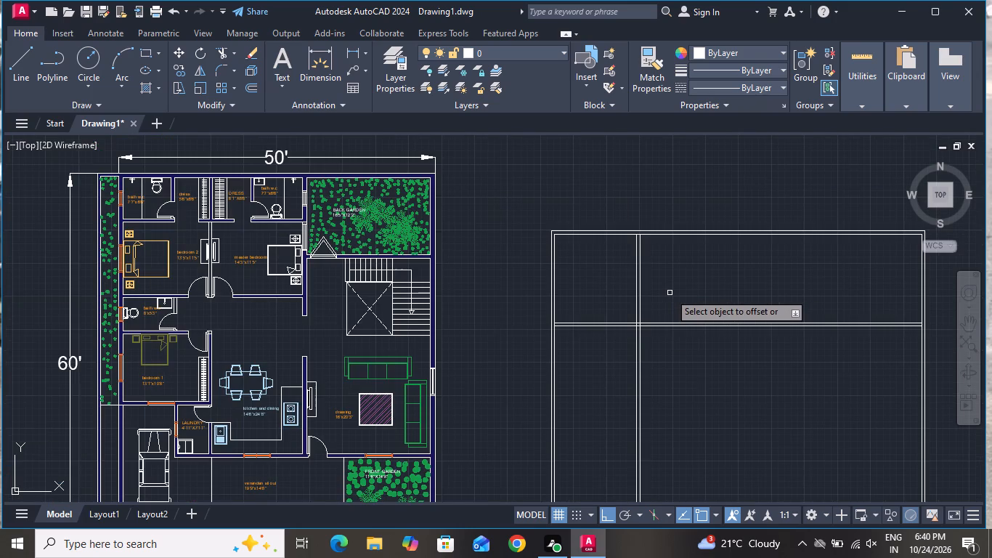
{"action": "scroll", "coordinate": [652, 272], "scroll_direction": "up", "scroll_amount": 2}
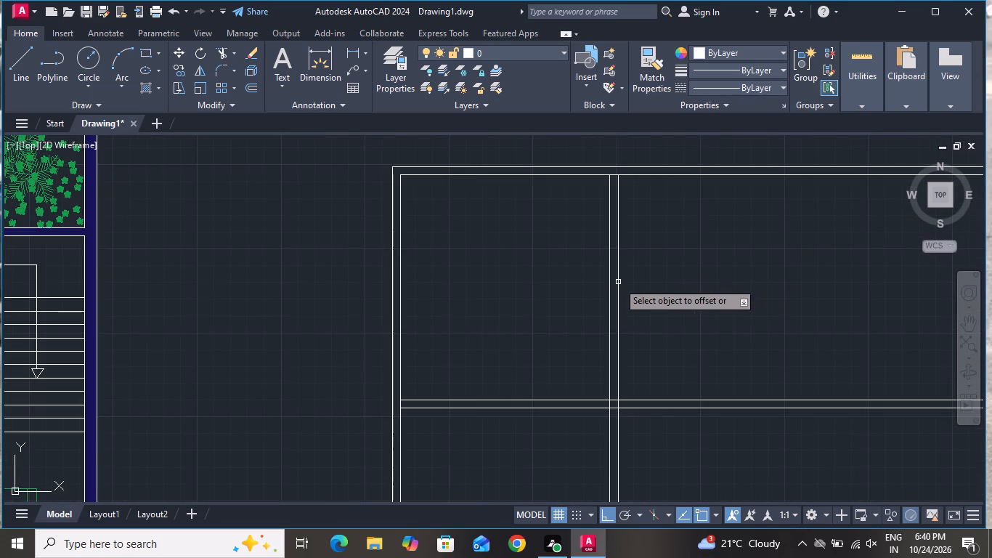
{"action": "left_click", "coordinate": [617, 283]}
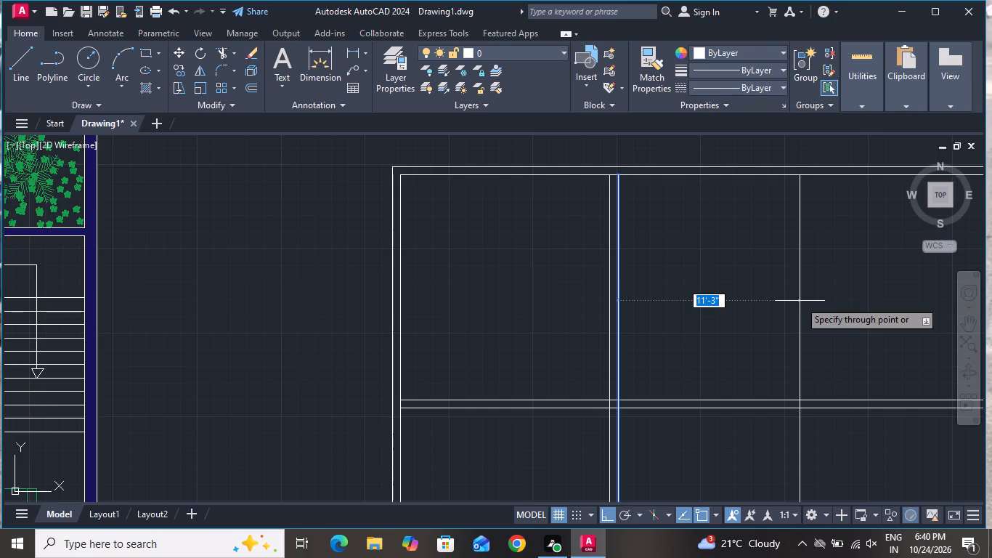
{"action": "key", "text": "5"}
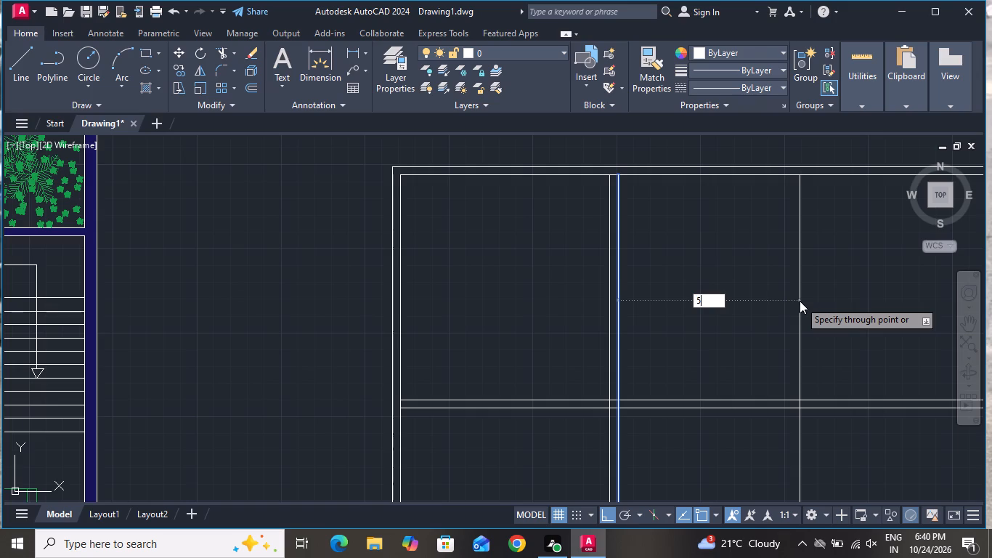
{"action": "key", "text": "apostrophe"}
{"action": "key", "text": "5"}
{"action": "key", "text": "shift+quotedbl"}
{"action": "key", "text": "Return"}
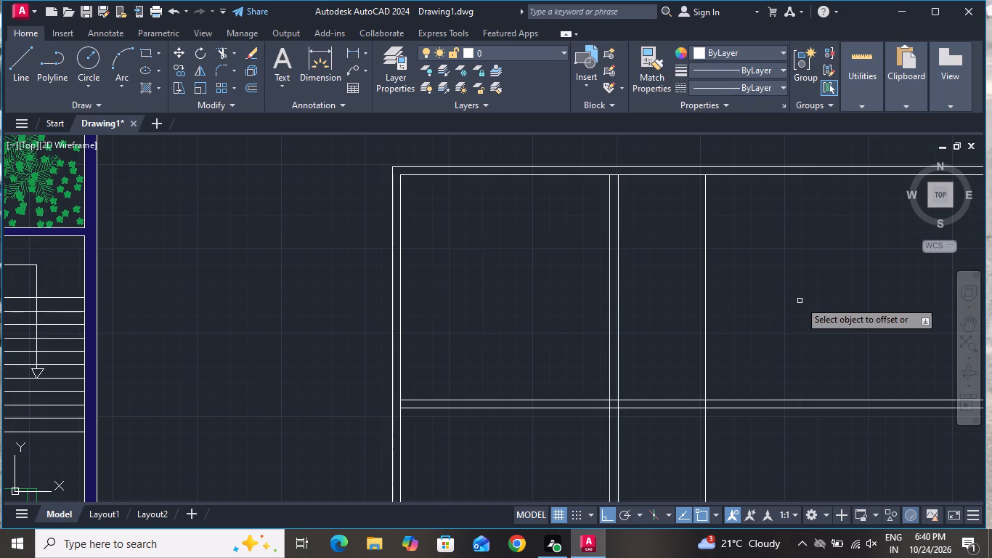
Offset the inner line of the new outline's right wall 13'0" toward the inside.
{"action": "scroll", "coordinate": [570, 267], "scroll_direction": "down", "scroll_amount": 1}
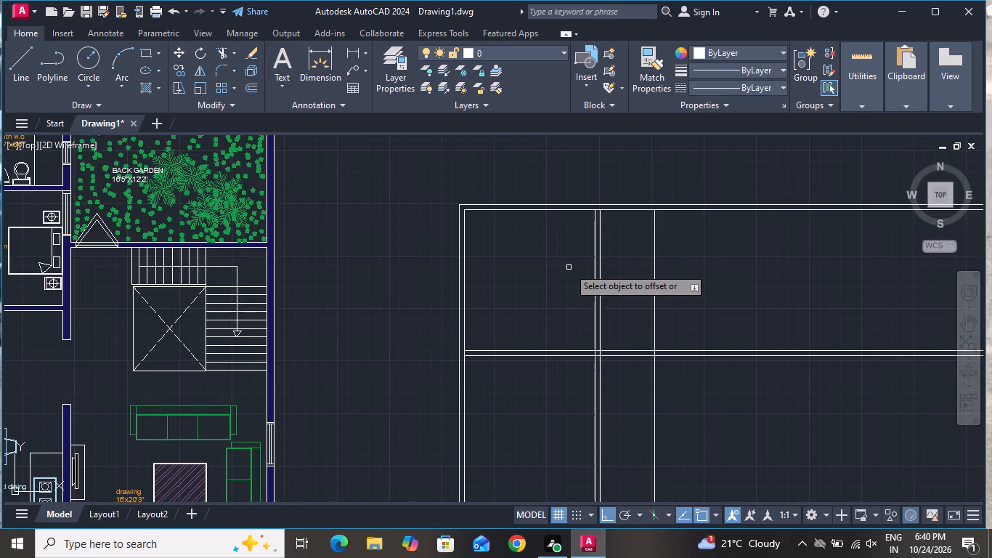
{"action": "scroll", "coordinate": [569, 267], "scroll_direction": "down", "scroll_amount": 2}
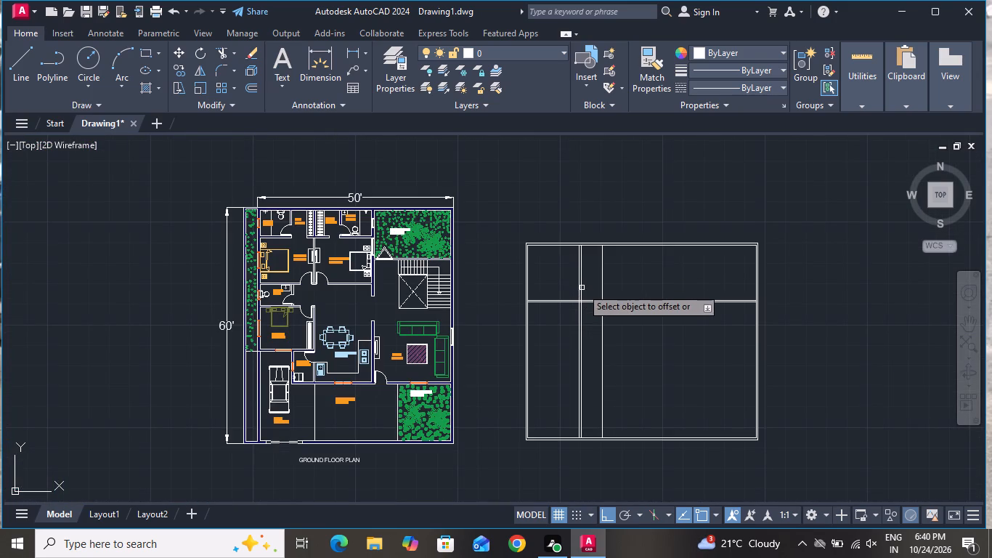
{"action": "scroll", "coordinate": [583, 288], "scroll_direction": "down", "scroll_amount": 1}
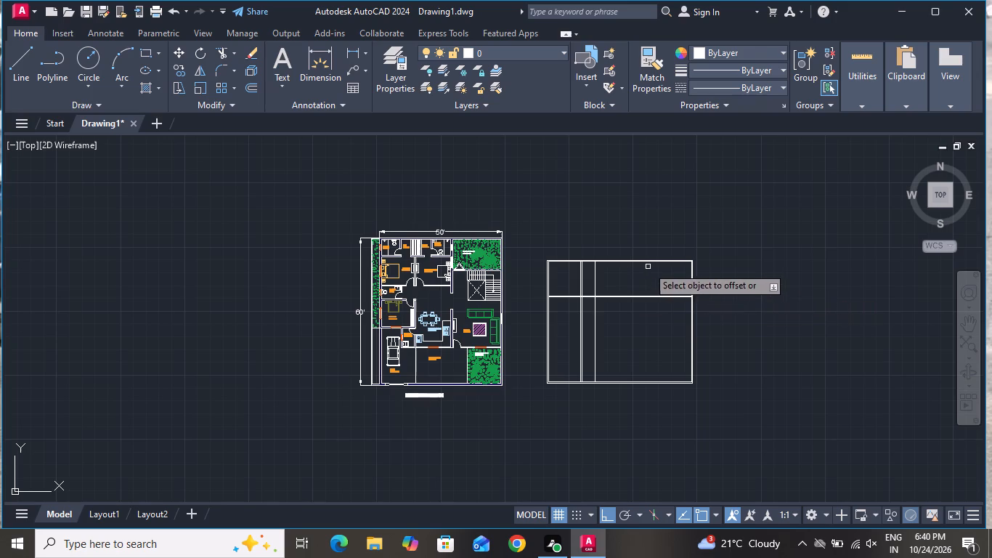
{"action": "scroll", "coordinate": [688, 279], "scroll_direction": "up", "scroll_amount": 2}
{"action": "left_click", "coordinate": [693, 279]}
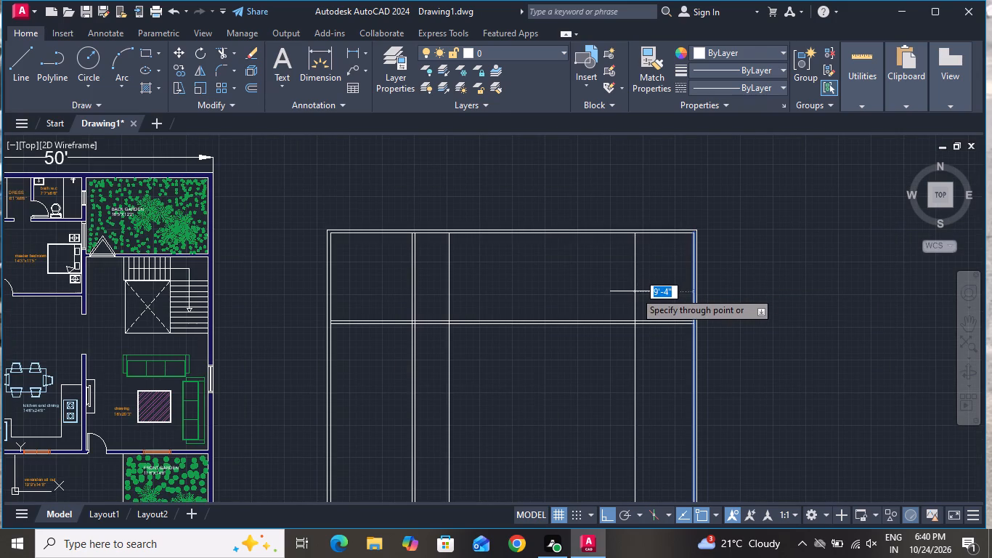
{"action": "type", "text": "13'0"}
{"action": "key", "text": "shift+quotedbl"}
{"action": "key", "text": "Return"}
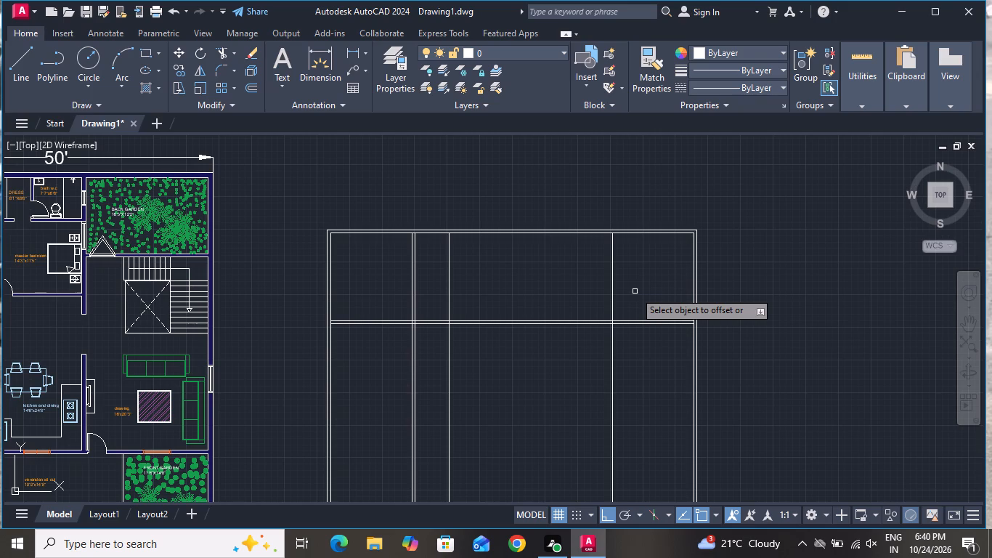
Offset the new vertical line near the right wall 6" to the left to form a second partition.
{"action": "left_click", "coordinate": [611, 272]}
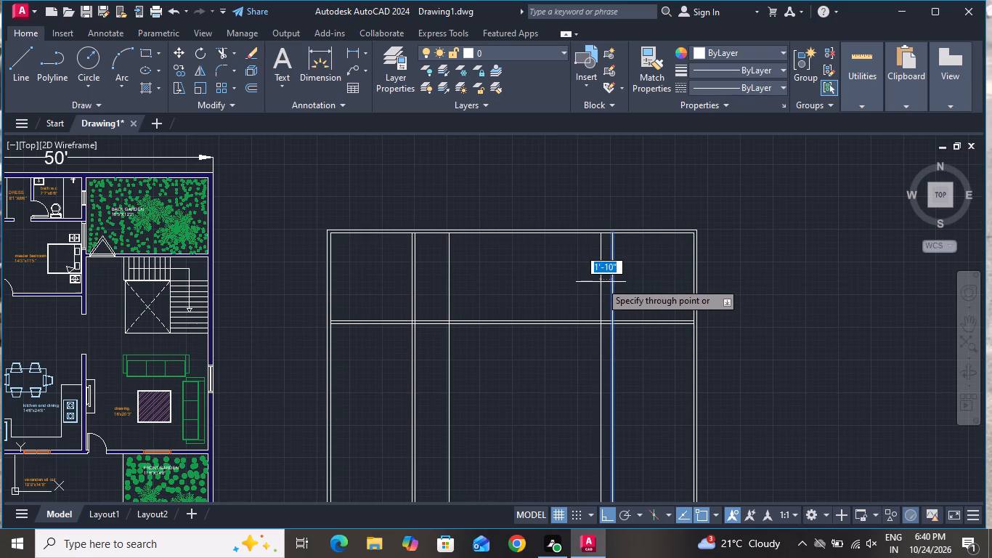
{"action": "key", "text": "6"}
{"action": "key", "text": "shift+quotedbl"}
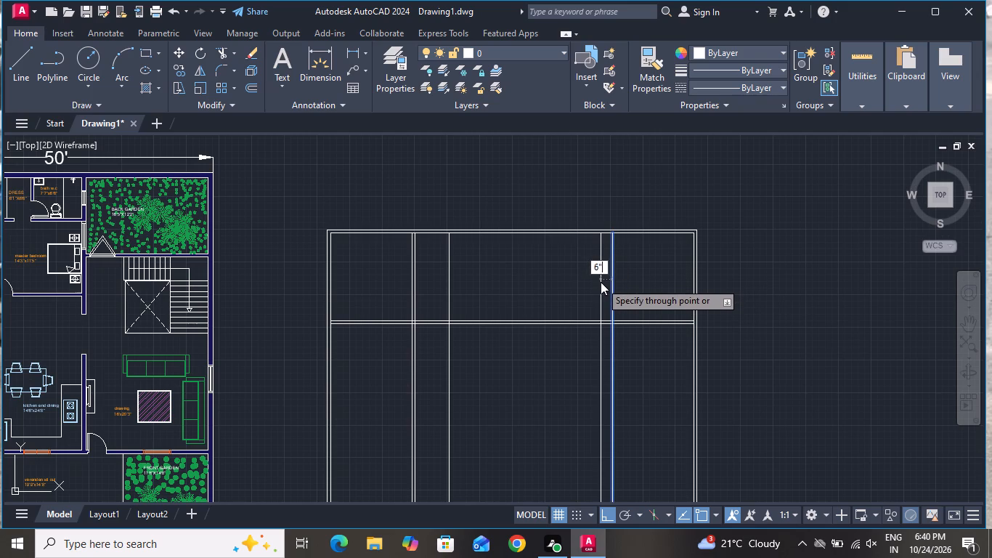
{"action": "key", "text": "Return"}
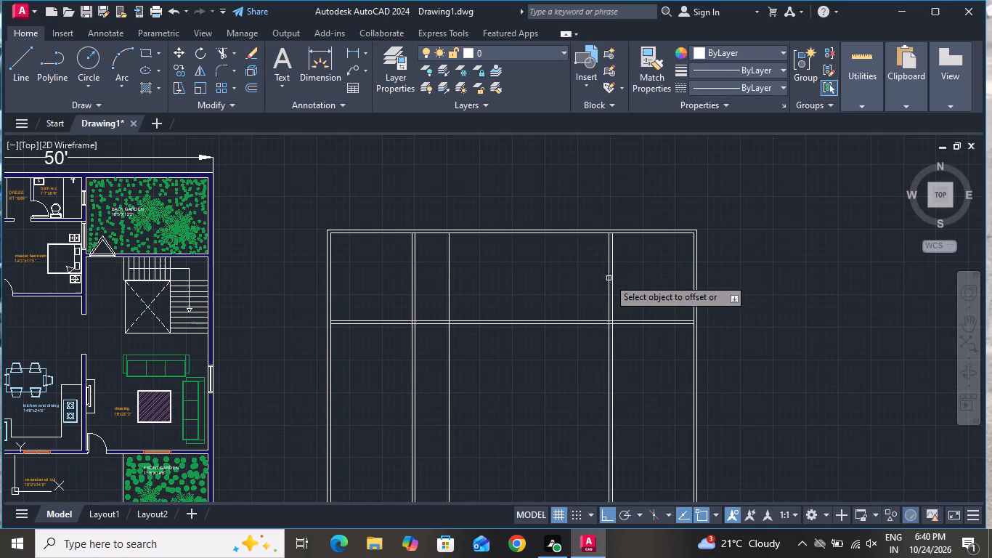
Offset the left line of the partition near the right wall 3'8" to the left.
{"action": "left_click", "coordinate": [606, 271]}
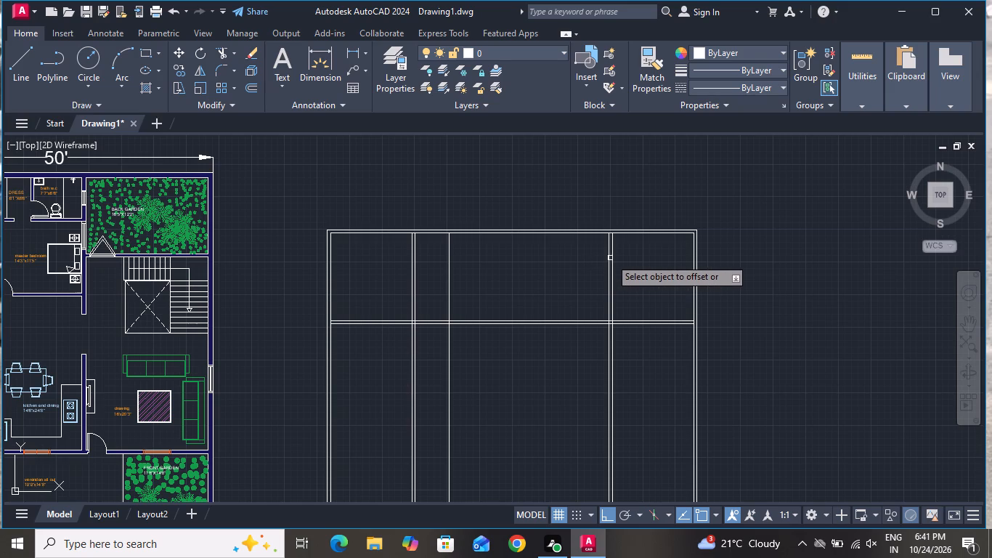
{"action": "left_click", "coordinate": [606, 260]}
{"action": "left_click", "coordinate": [609, 258]}
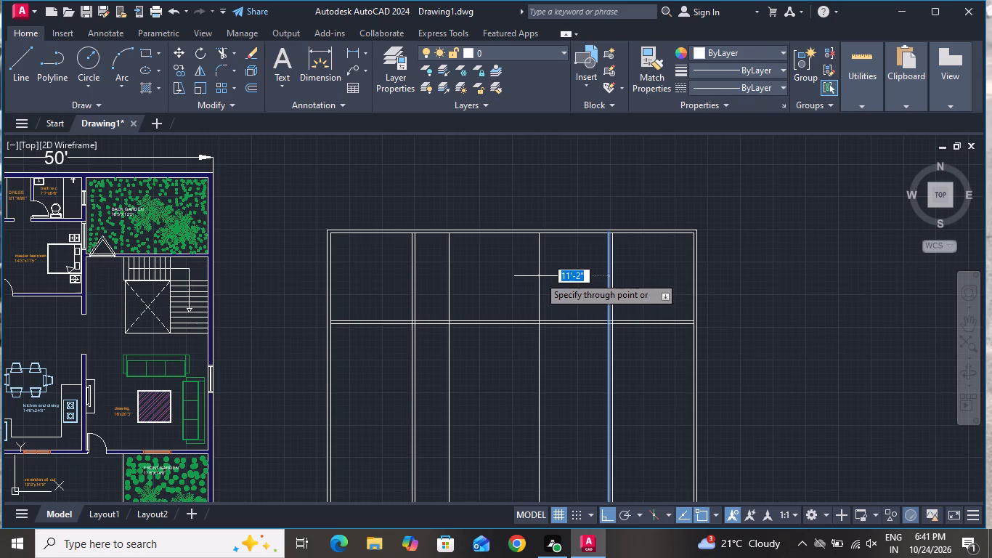
{"action": "key", "text": "3"}
{"action": "key", "text": "apostrophe"}
{"action": "key", "text": "8"}
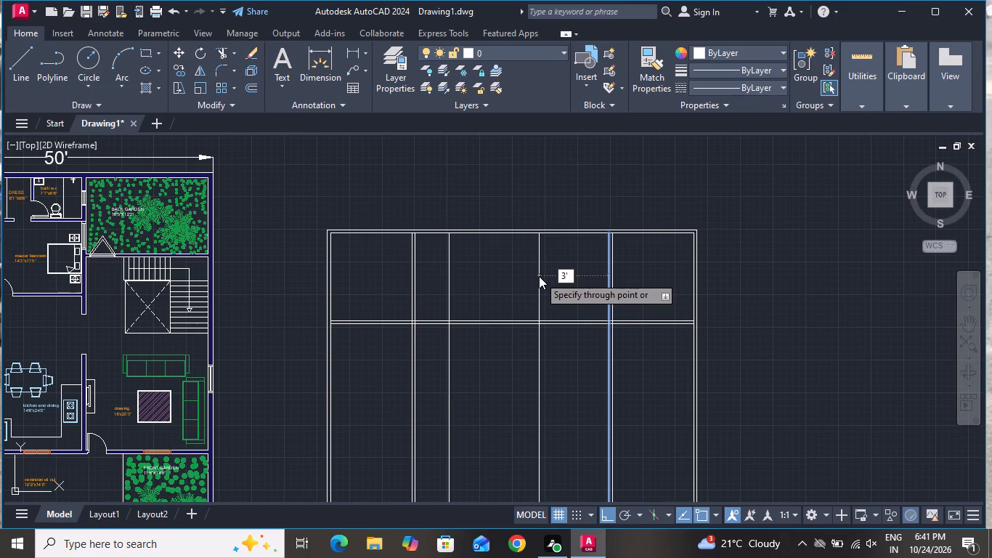
{"action": "key", "text": "shift+quotedbl"}
{"action": "key", "text": "Return"}
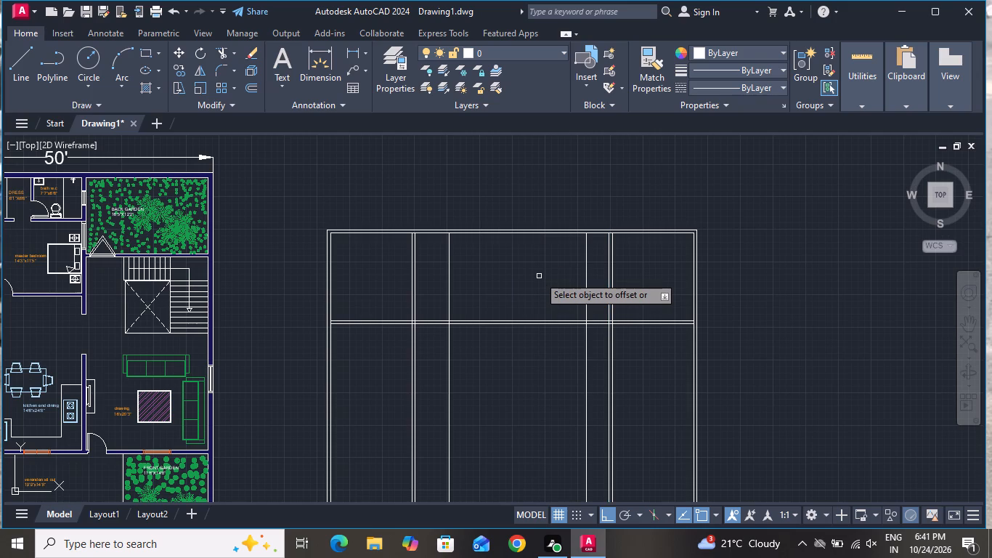
{"action": "scroll", "coordinate": [539, 276], "scroll_direction": "down", "scroll_amount": 1}
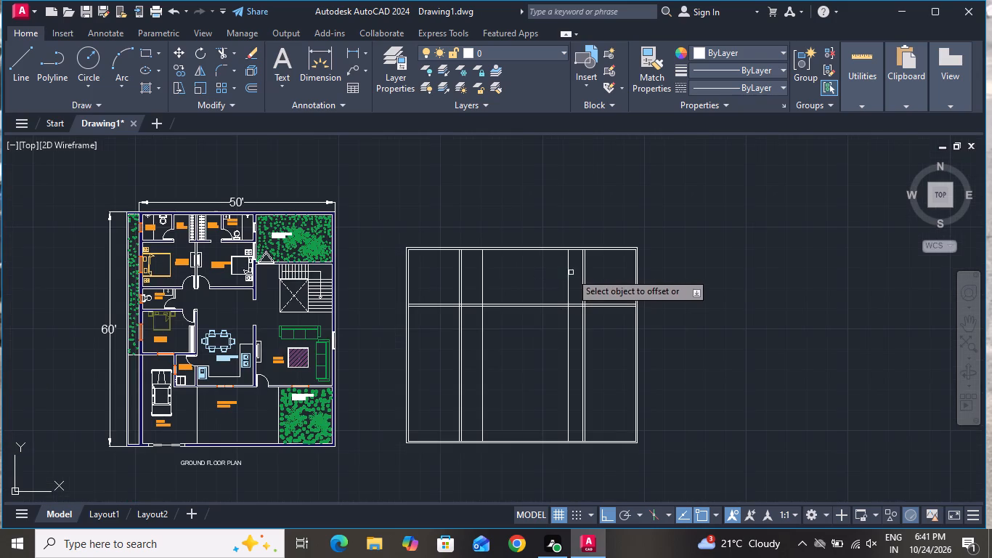
{"action": "right_click", "coordinate": [540, 286]}
{"action": "left_click", "coordinate": [559, 301]}
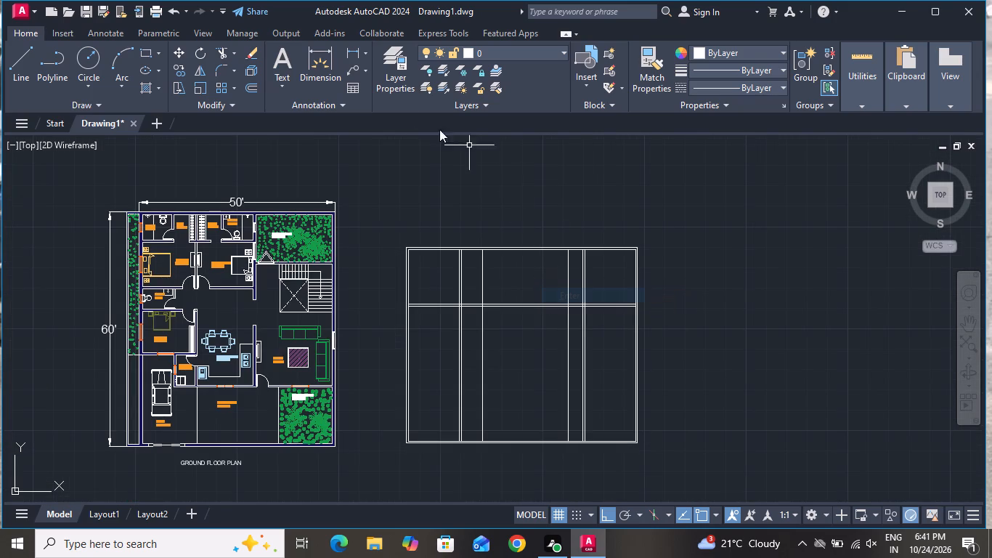
Trim the vertical partition lines below the horizontal partition, and the horizontal partition's middle section between the two single vertical lines.
{"action": "left_click", "coordinate": [224, 54]}
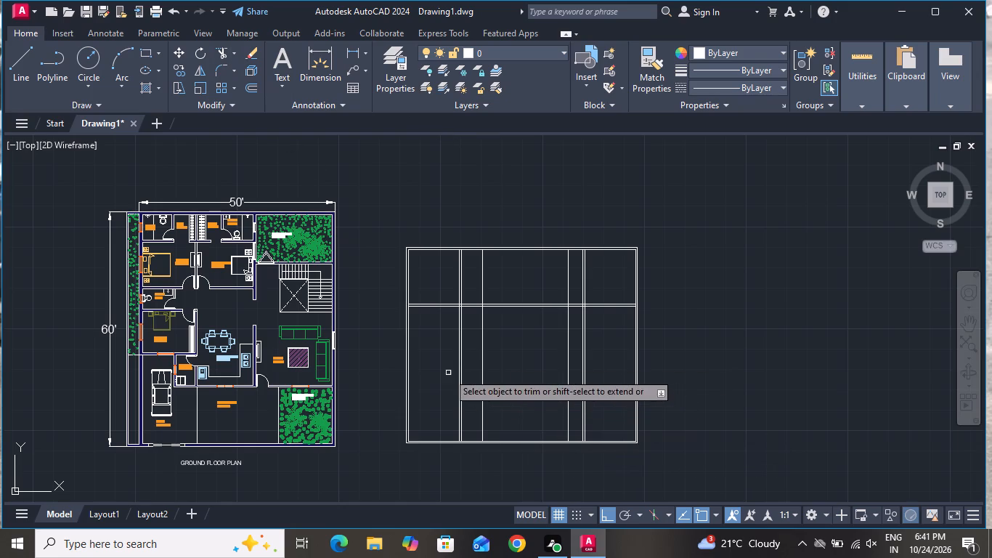
{"action": "left_click", "coordinate": [447, 371]}
{"action": "left_click", "coordinate": [617, 363]}
{"action": "left_click", "coordinate": [546, 283]}
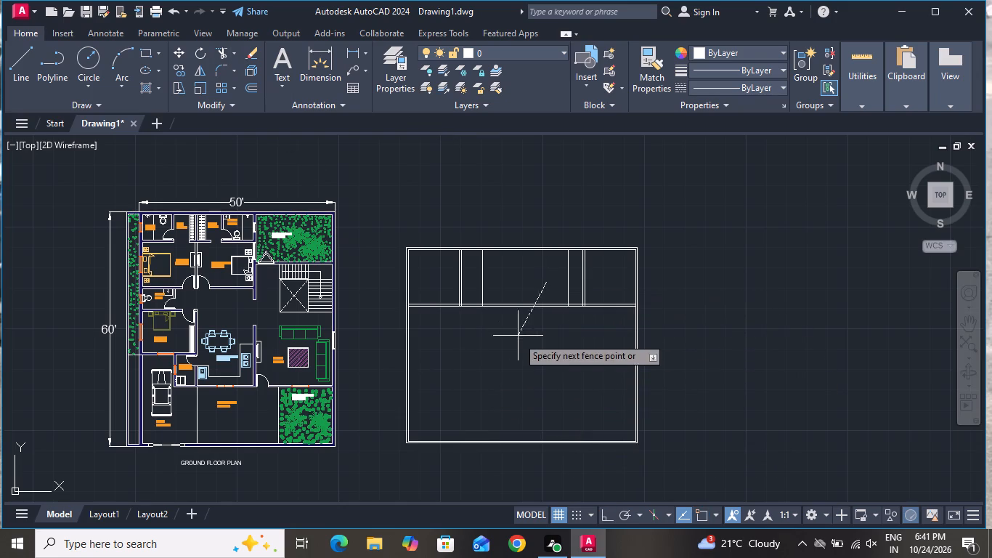
{"action": "left_click", "coordinate": [510, 363]}
{"action": "scroll", "coordinate": [487, 286], "scroll_direction": "up", "scroll_amount": 2}
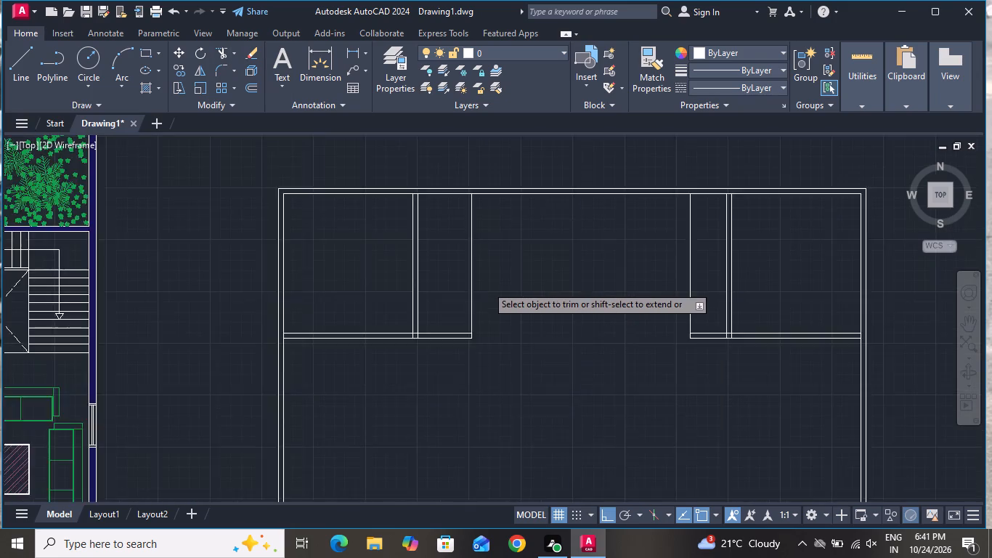
{"action": "scroll", "coordinate": [487, 286], "scroll_direction": "up", "scroll_amount": 1}
{"action": "right_click", "coordinate": [492, 288]}
{"action": "left_click", "coordinate": [511, 306]}
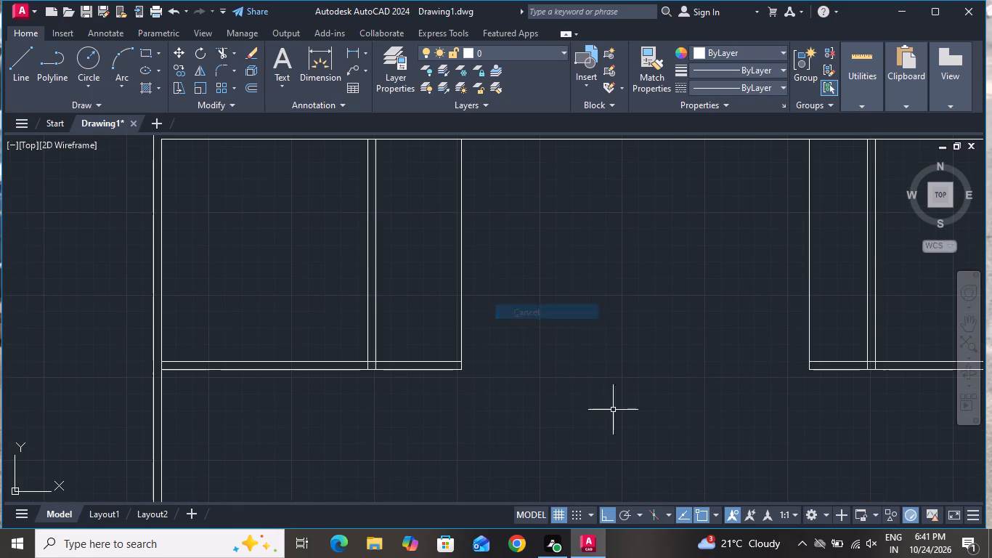
Offset the single vertical line beside the left partition 6" to the right to give it wall thickness.
{"action": "type", "text": "O T"}
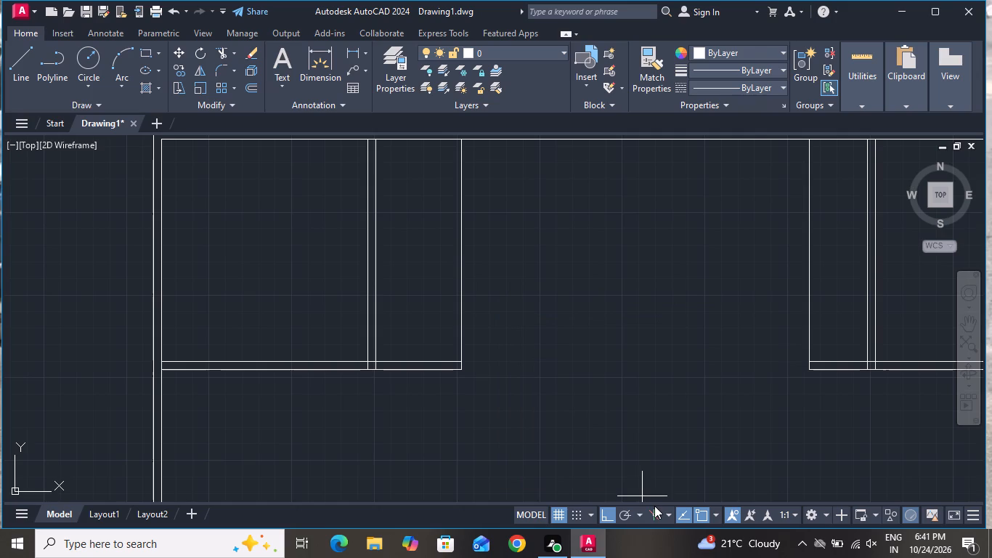
{"action": "key", "text": "space"}
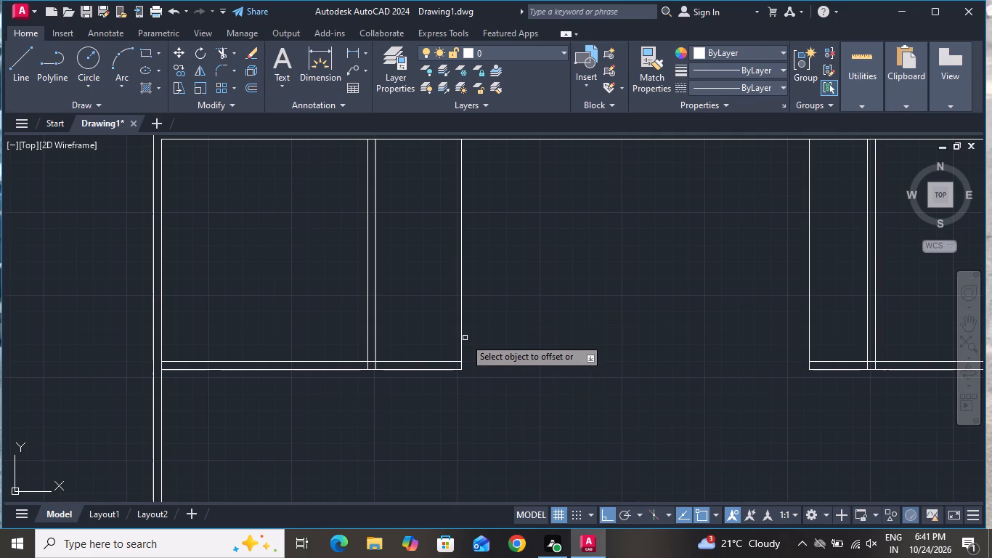
{"action": "scroll", "coordinate": [476, 336], "scroll_direction": "down", "scroll_amount": 1}
{"action": "left_click", "coordinate": [466, 309]}
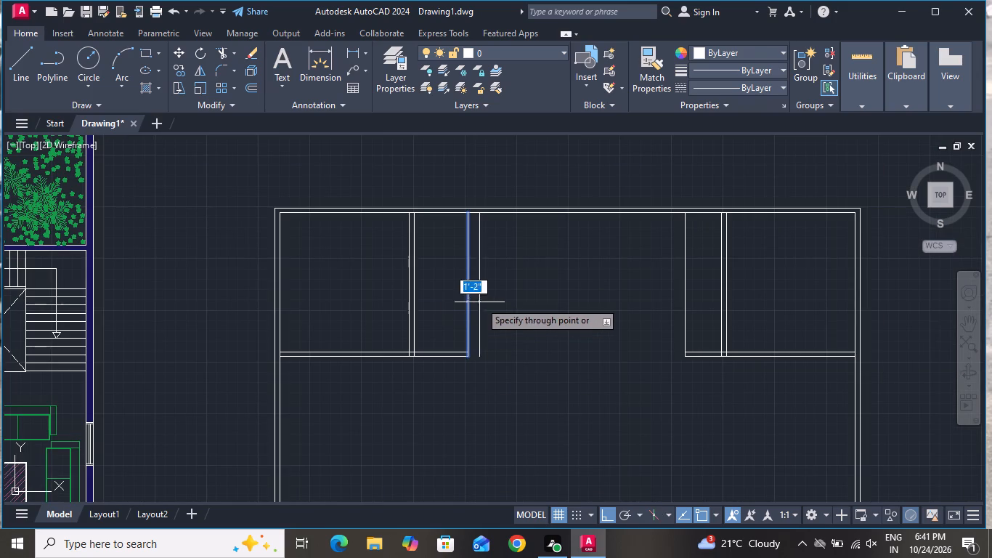
{"action": "key", "text": "6"}
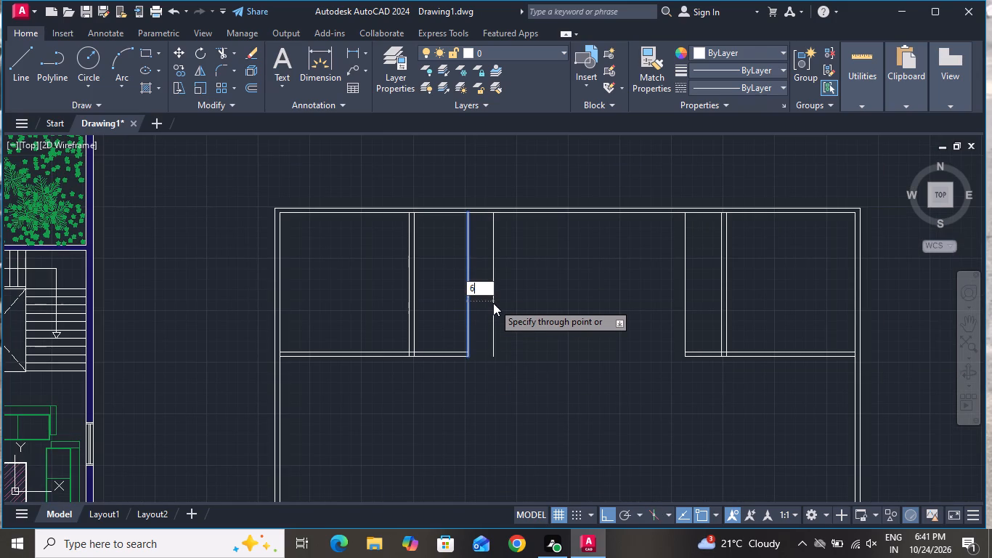
{"action": "key", "text": "Return"}
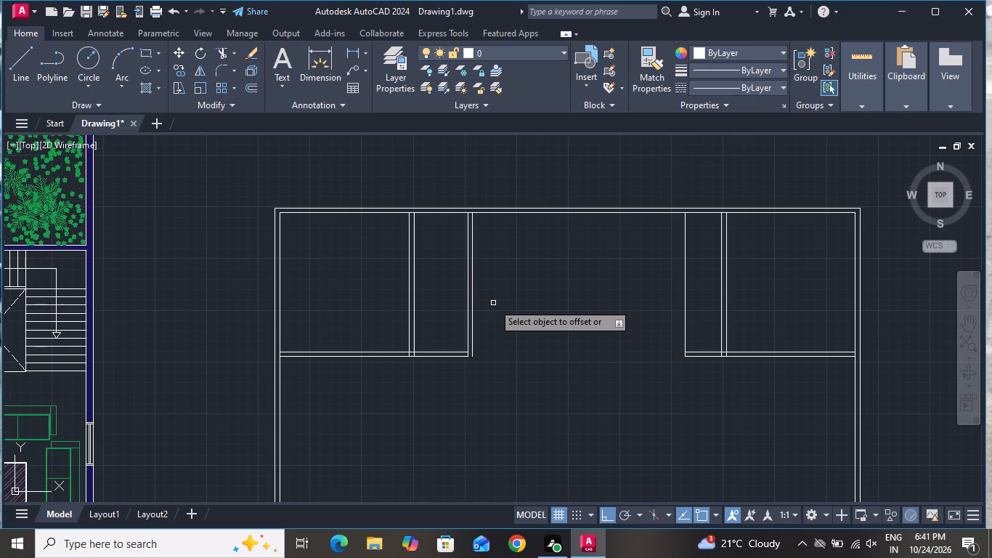
{"action": "key", "text": "shift+quotedbl"}
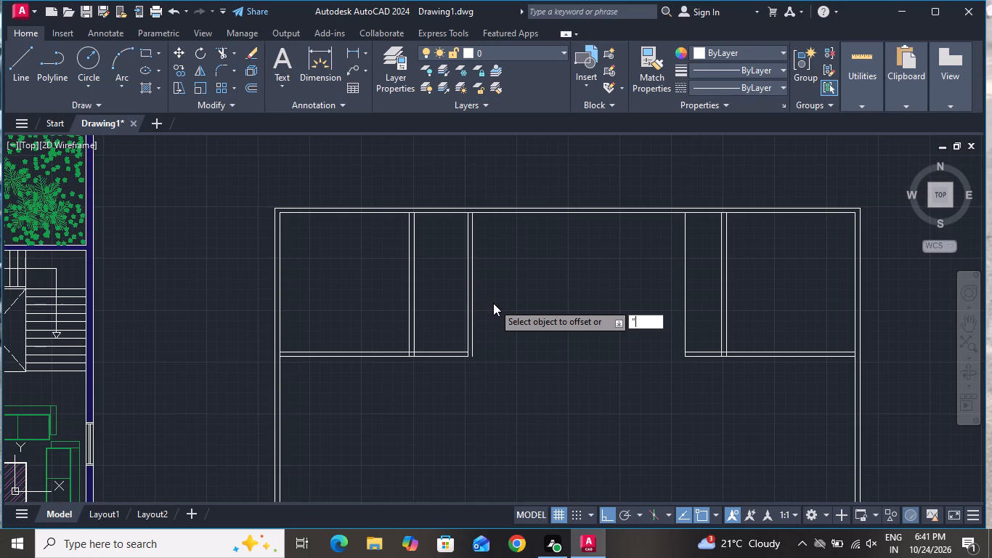
{"action": "key", "text": "Escape"}
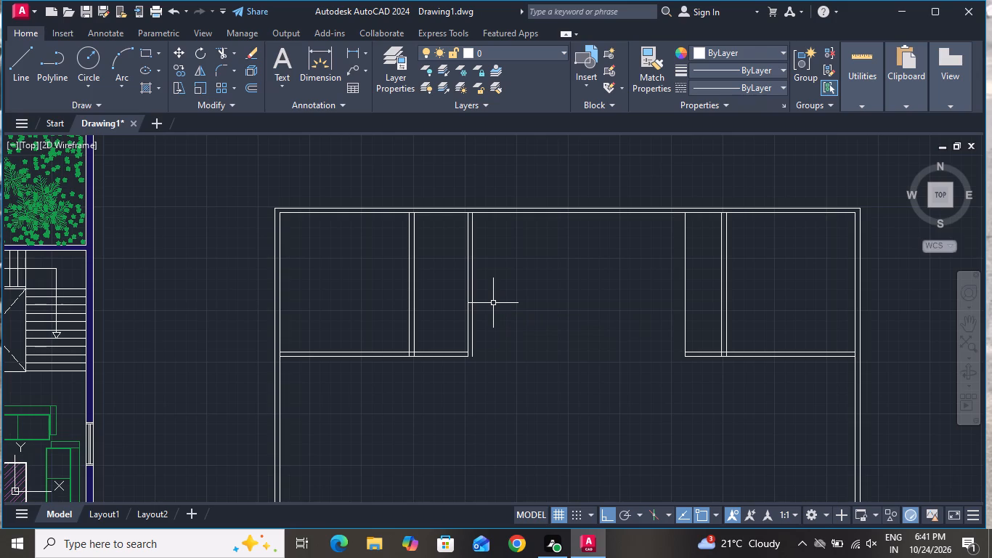
Lay out another 6" vertical partition by offsetting the previous partition's right line 4' to the right and the new line 6" further.
{"action": "key", "text": "o"}
{"action": "key", "text": "space"}
{"action": "type", "text": "T"}
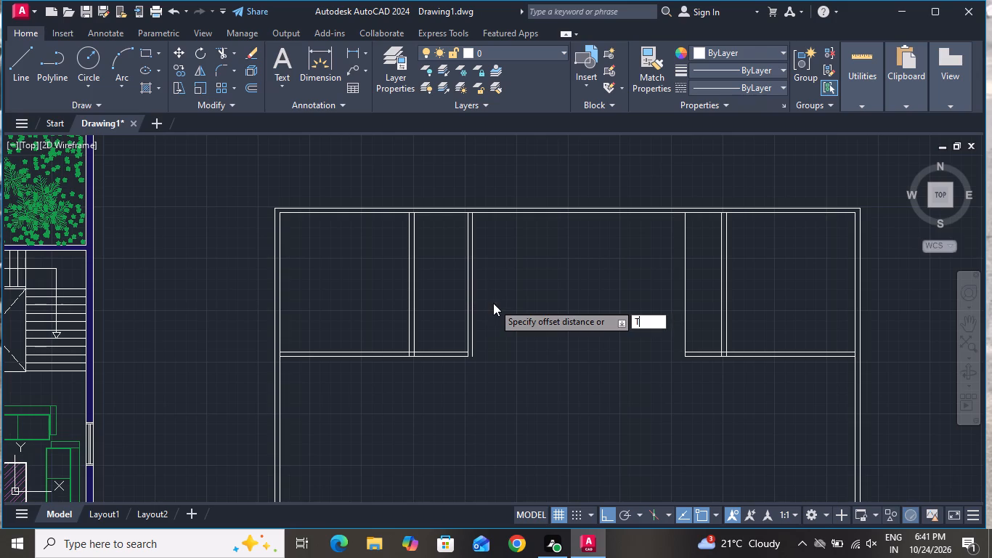
{"action": "key", "text": "space"}
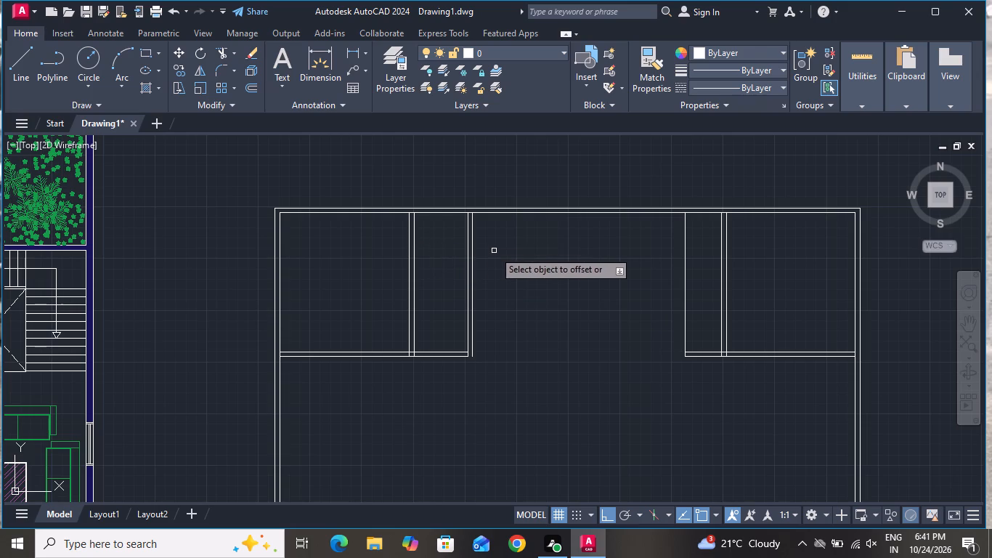
{"action": "scroll", "coordinate": [493, 246], "scroll_direction": "up", "scroll_amount": 1}
{"action": "left_click", "coordinate": [459, 254]}
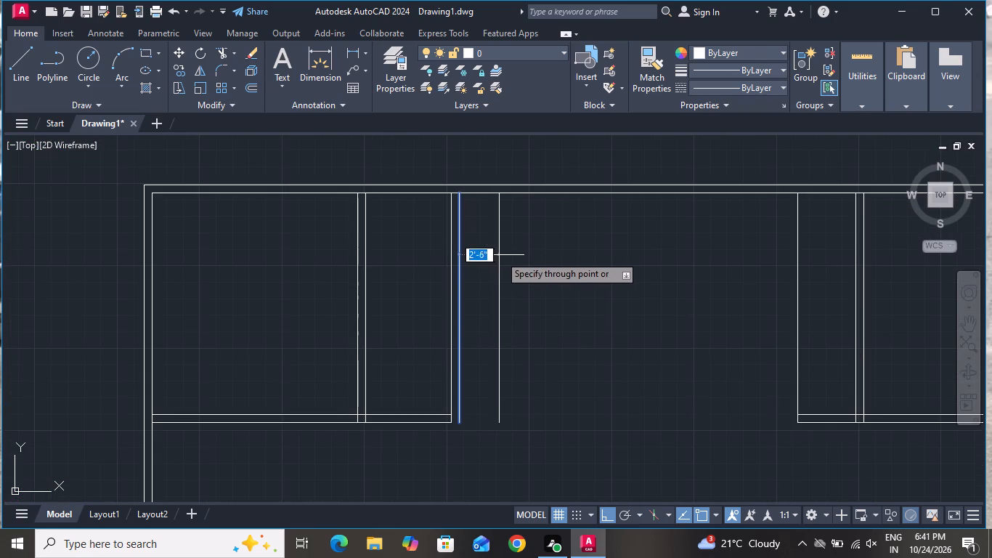
{"action": "key", "text": "4"}
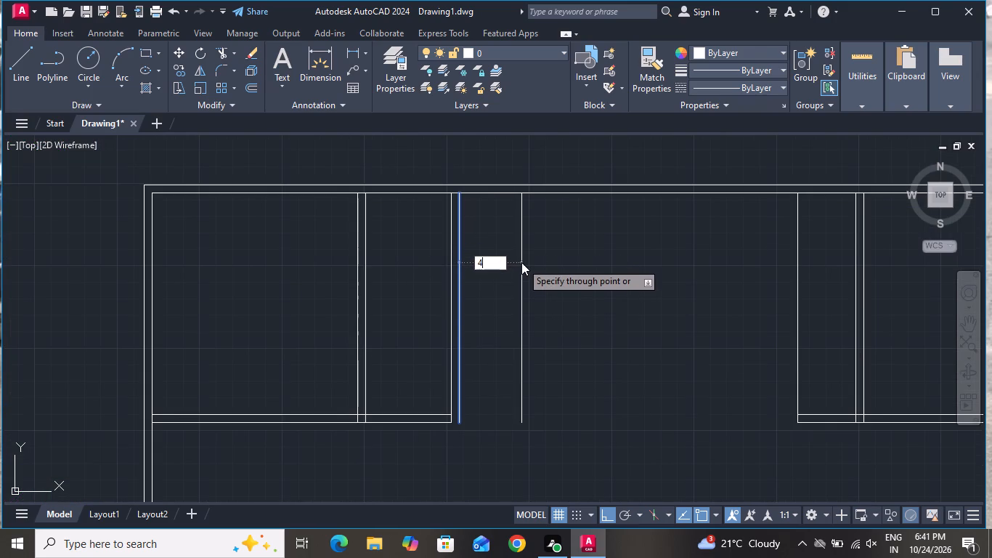
{"action": "key", "text": "apostrophe"}
{"action": "key", "text": "Return"}
{"action": "left_click", "coordinate": [521, 262]}
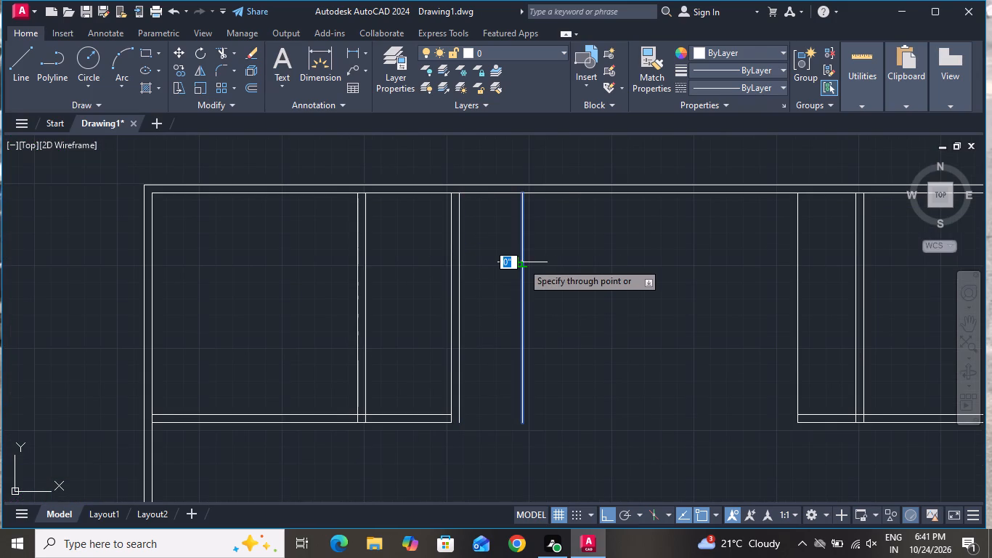
{"action": "key", "text": "6"}
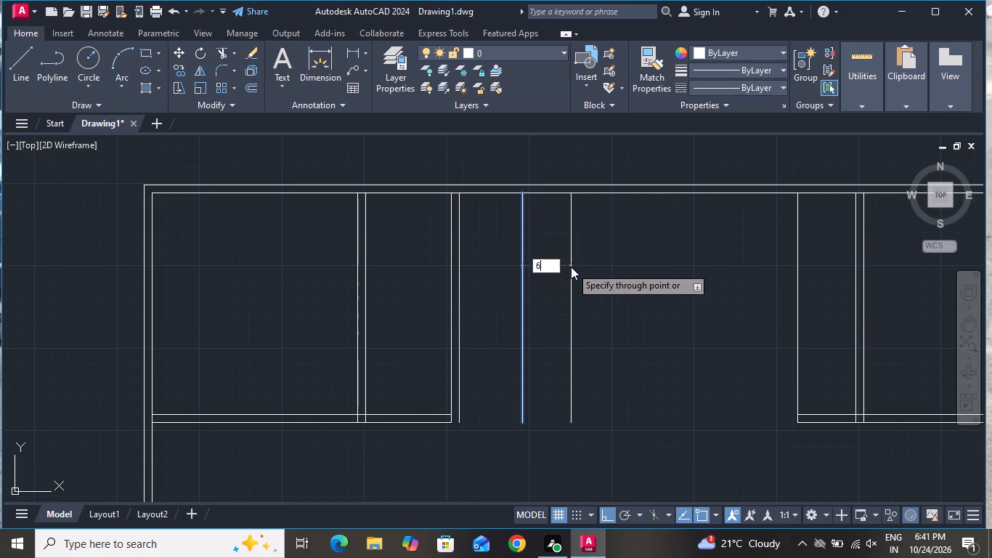
{"action": "key", "text": "shift+quotedbl"}
{"action": "key", "text": "Return"}
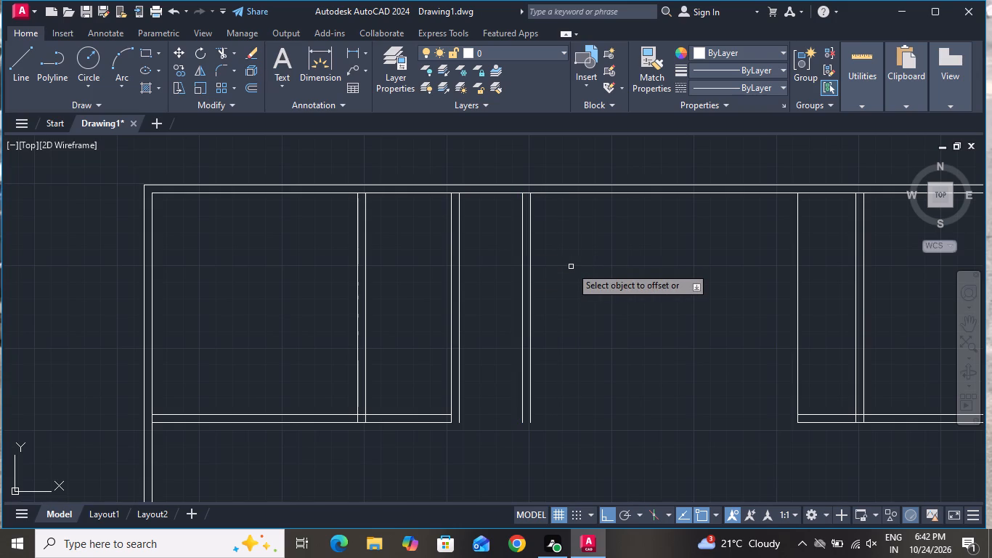
Add a 6" vertical partition about 9'11" to the right of the newest partition's right line.
{"action": "scroll", "coordinate": [571, 267], "scroll_direction": "down", "scroll_amount": 1}
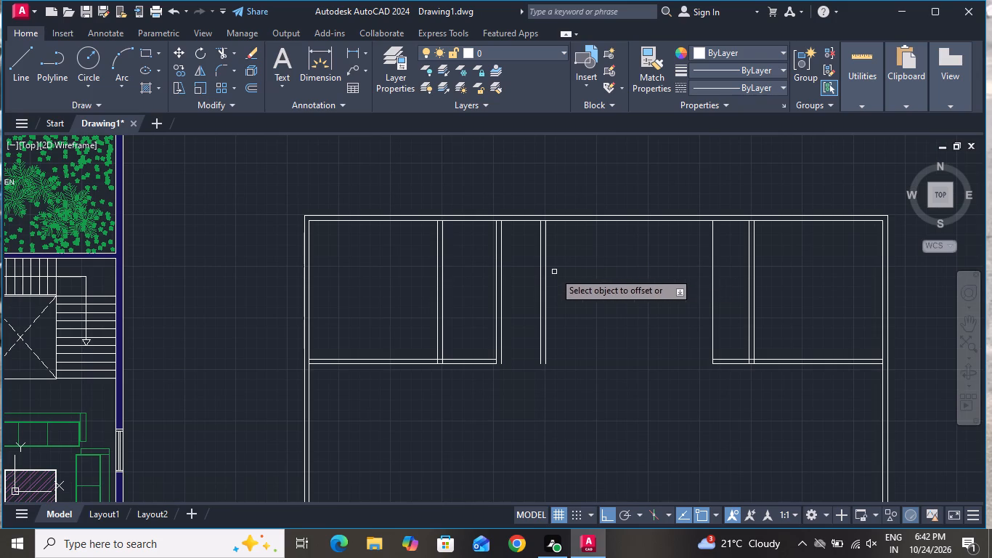
{"action": "left_click", "coordinate": [546, 272]}
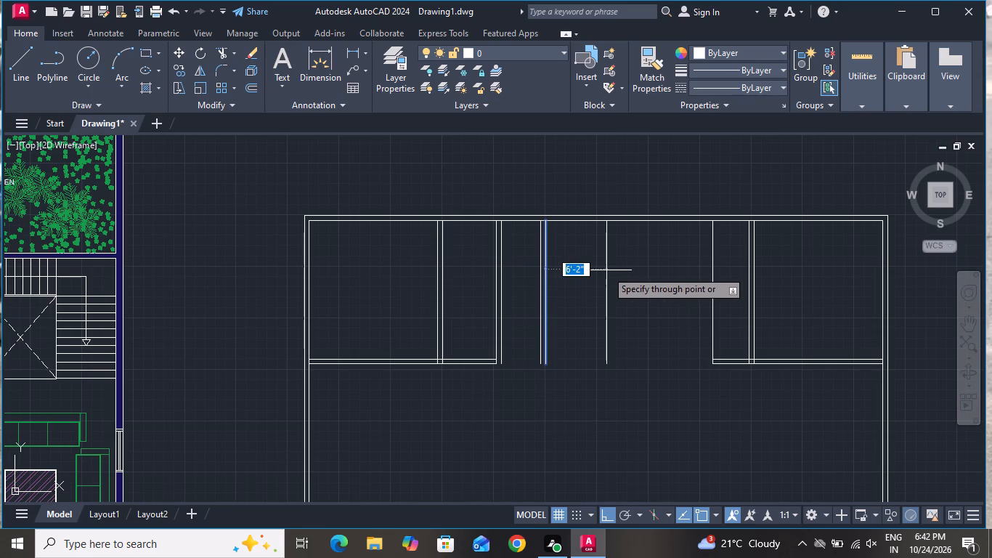
{"action": "left_click", "coordinate": [643, 277]}
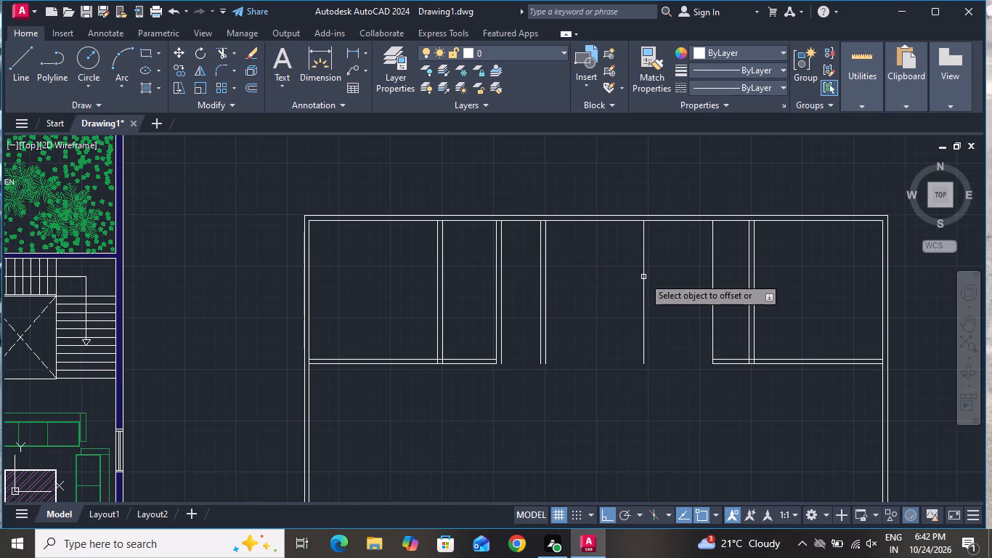
{"action": "left_click", "coordinate": [643, 277]}
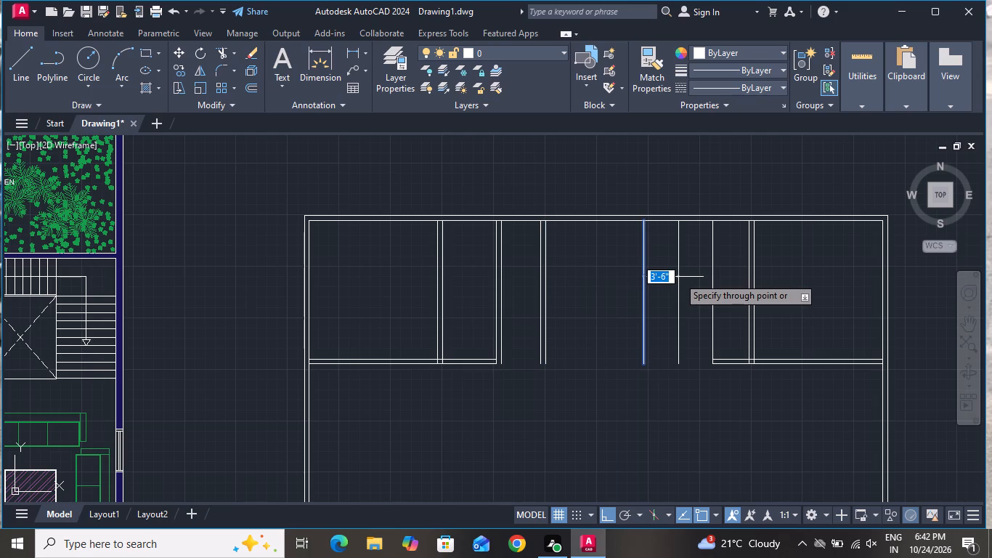
{"action": "key", "text": "6"}
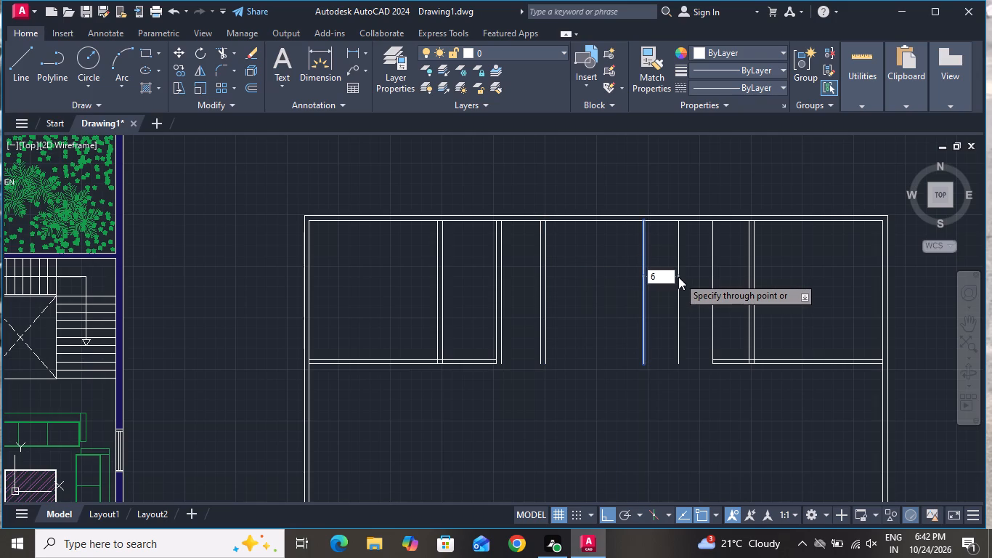
{"action": "key", "text": "shift+quotedbl"}
{"action": "key", "text": "Return"}
{"action": "right_click", "coordinate": [678, 277]}
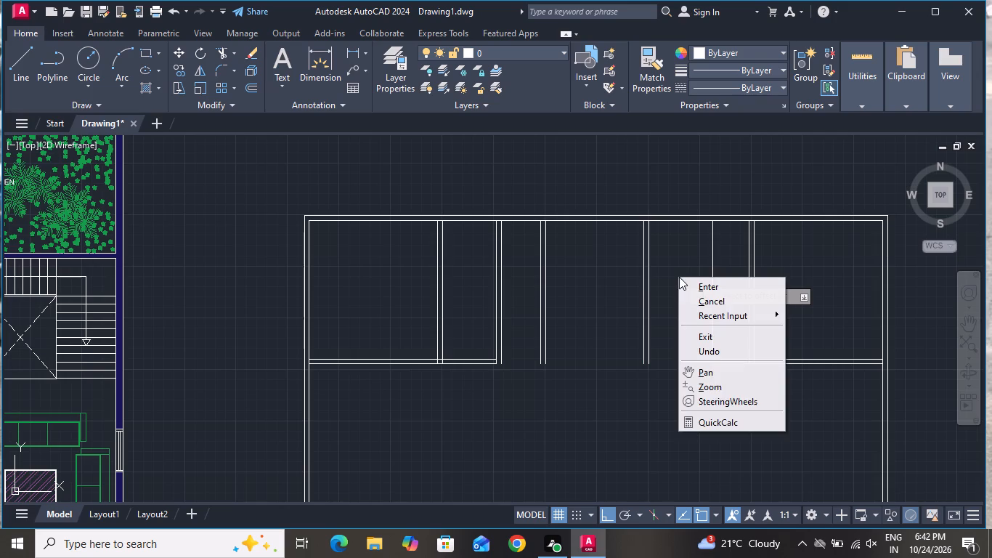
{"action": "left_click", "coordinate": [690, 296]}
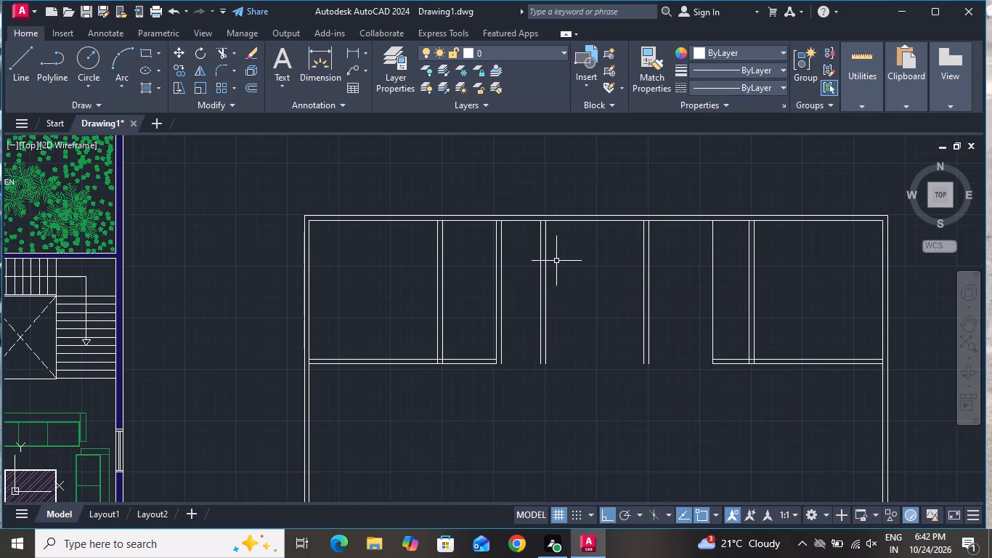
Delete the two 6" vertical partitions that stand 4' apart, just right of the left partition.
{"action": "left_click", "coordinate": [556, 261]}
{"action": "left_click", "coordinate": [467, 300]}
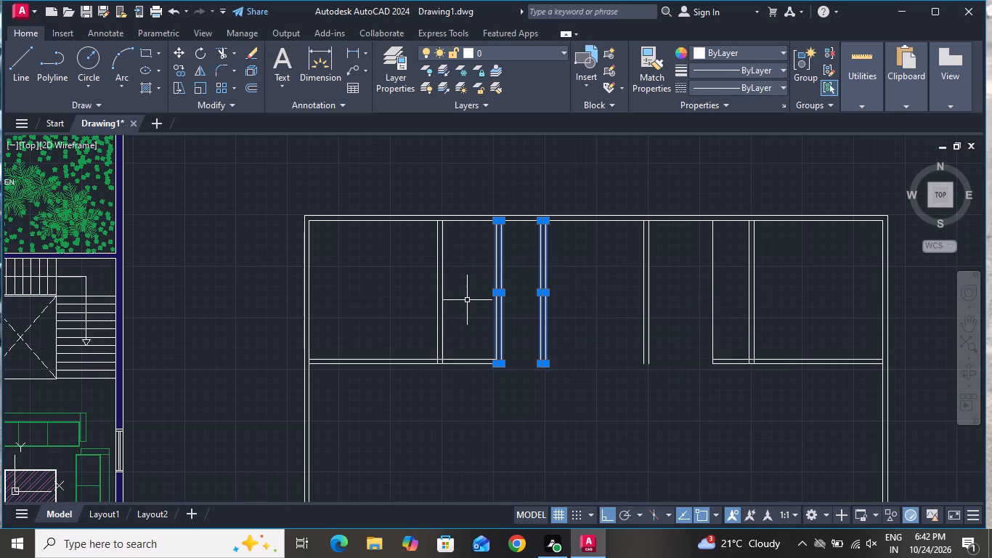
{"action": "key", "text": "Delete"}
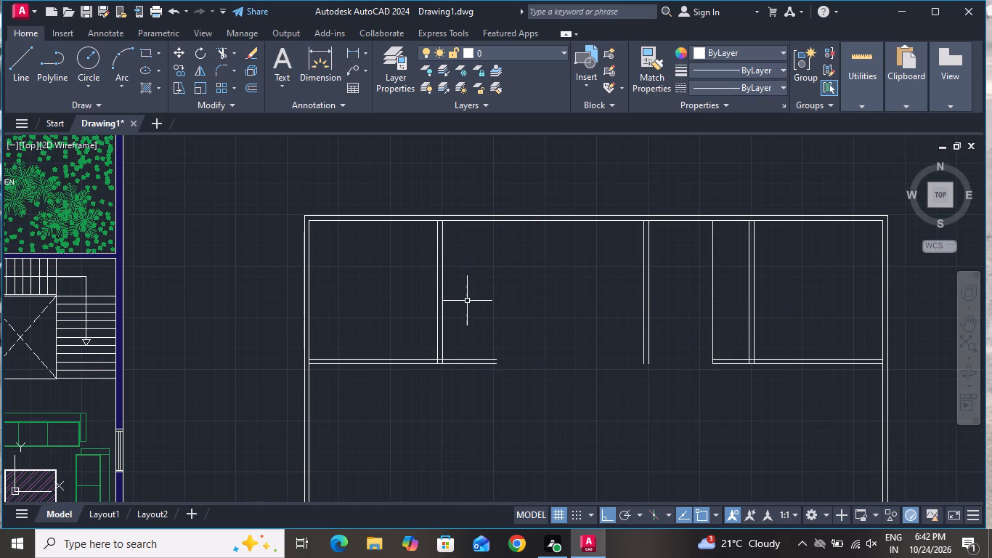
Add a 6" vertical partition by offsetting the left partition's right line about 7'5" to the right and the new line 6" further.
{"action": "type", "text": "O T"}
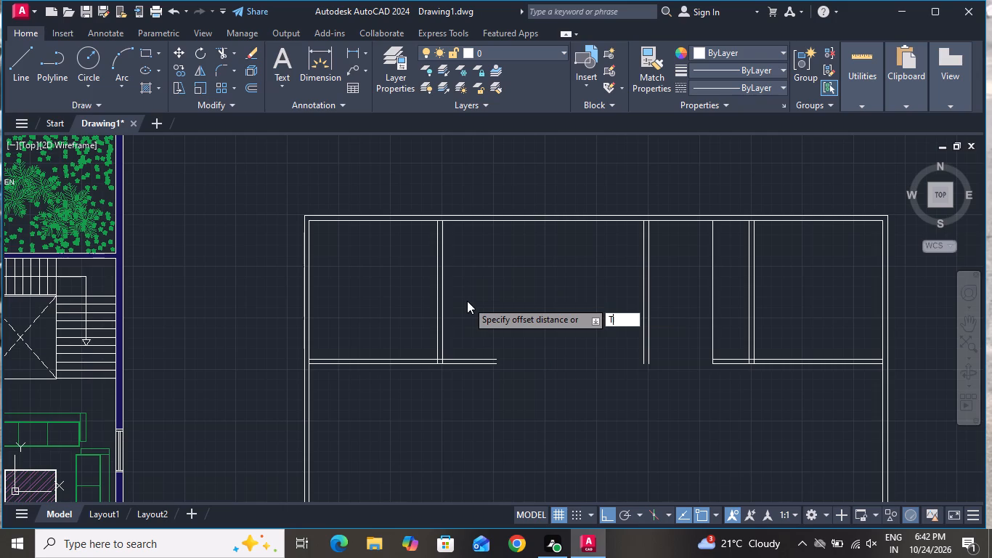
{"action": "key", "text": "space"}
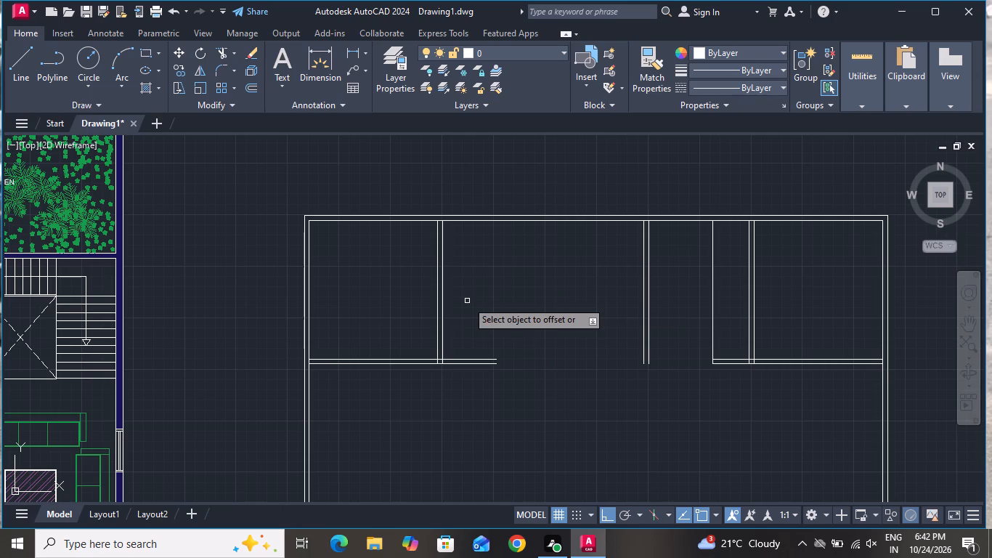
{"action": "scroll", "coordinate": [442, 300], "scroll_direction": "up", "scroll_amount": 2}
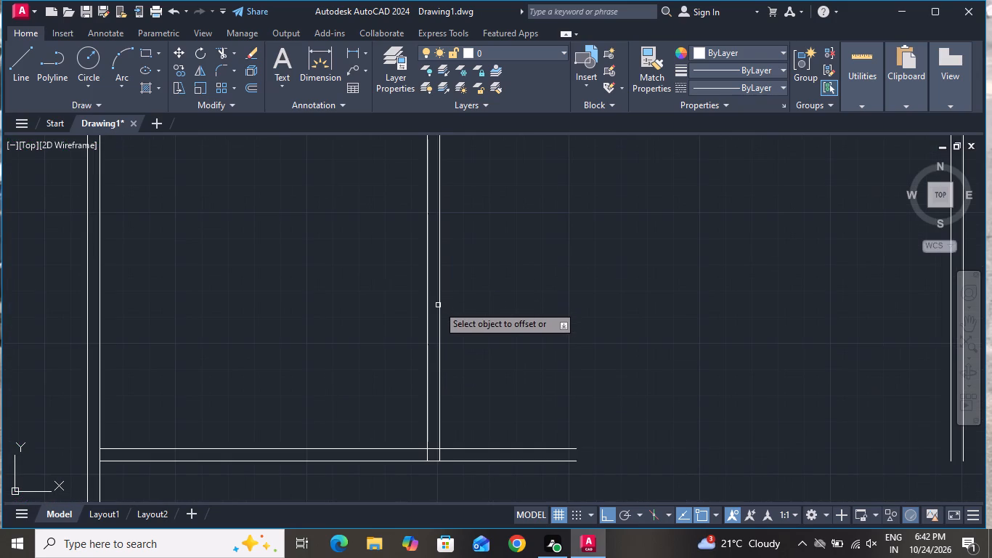
{"action": "left_click", "coordinate": [438, 305]}
{"action": "scroll", "coordinate": [548, 315], "scroll_direction": "down", "scroll_amount": 2}
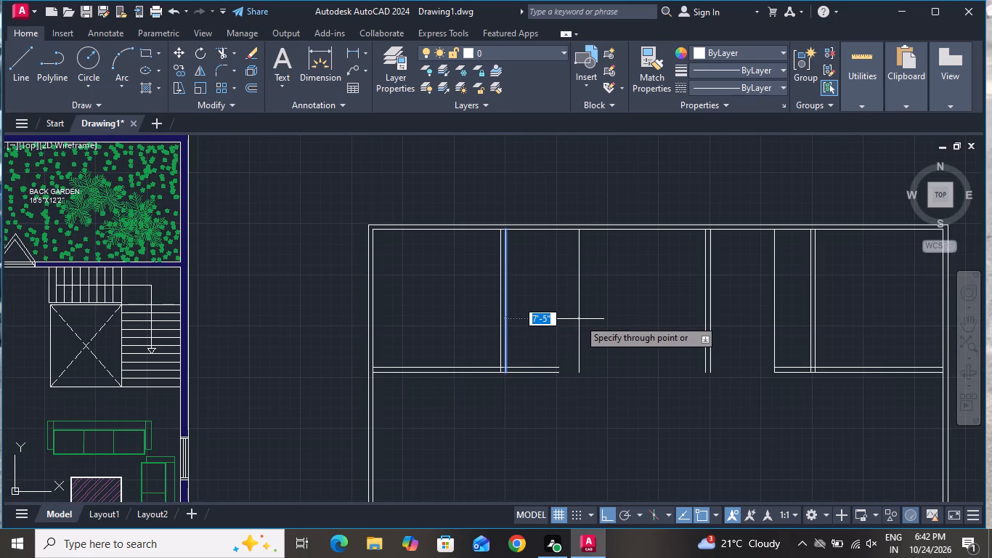
{"action": "left_click", "coordinate": [579, 319]}
{"action": "left_click", "coordinate": [580, 318]}
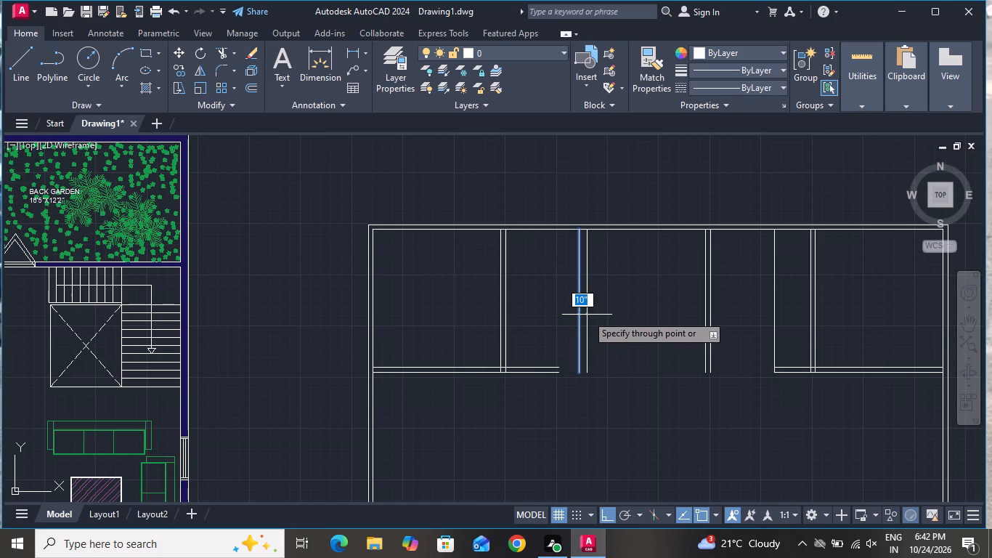
{"action": "key", "text": "6"}
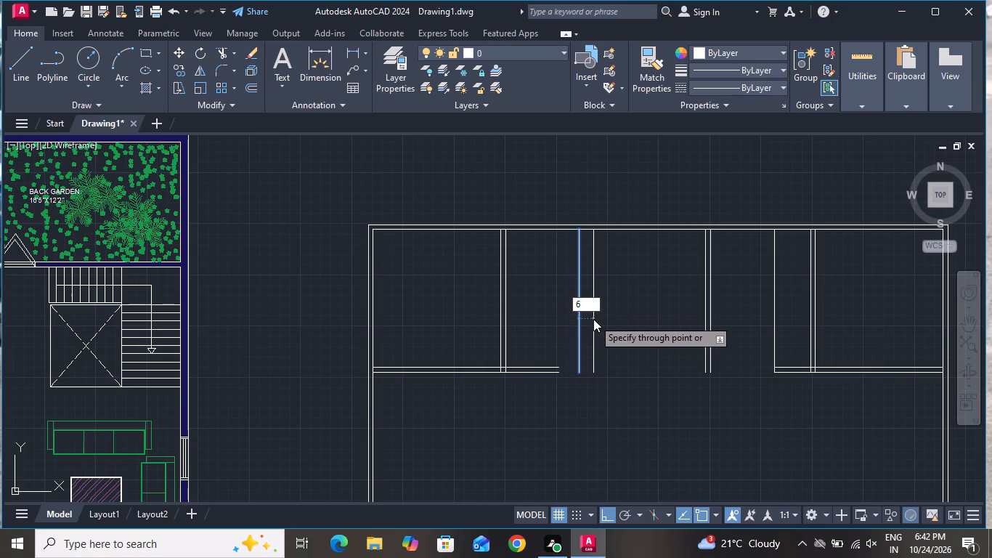
{"action": "key", "text": "shift+quotedbl"}
{"action": "key", "text": "Return"}
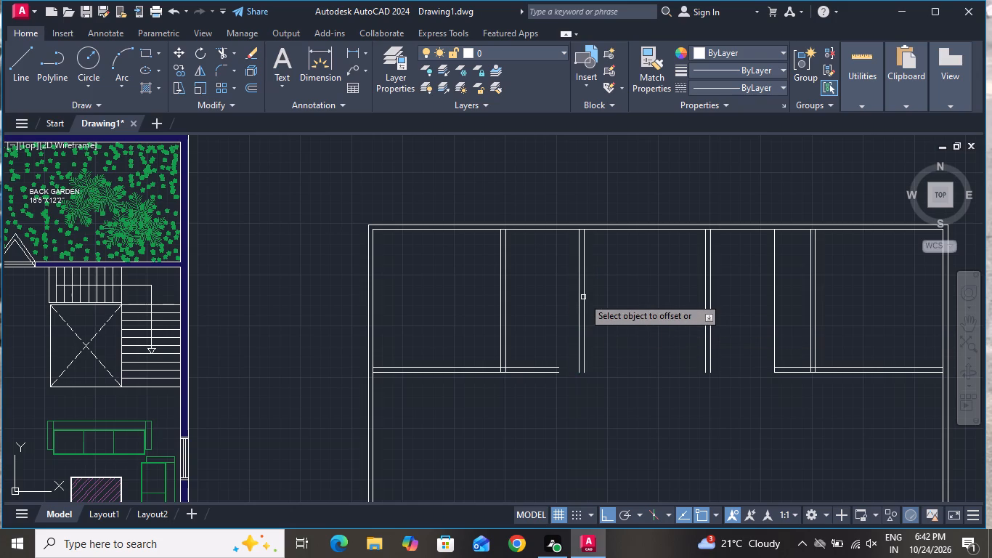
Offset the newest partition's right line into the gap before the next partition on the right, and offset that copy 6" further right.
{"action": "left_click", "coordinate": [583, 296]}
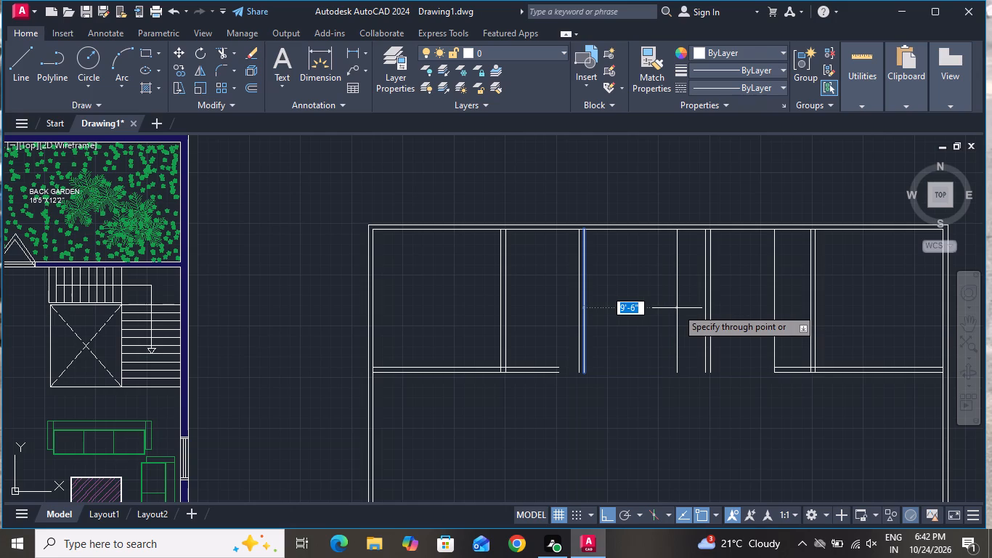
{"action": "left_click", "coordinate": [656, 318]}
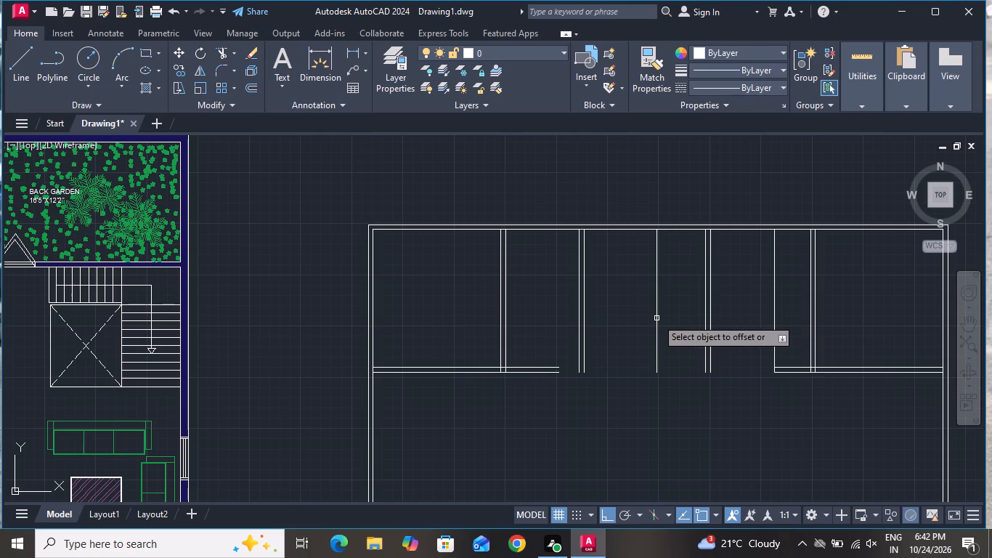
{"action": "left_click", "coordinate": [656, 318]}
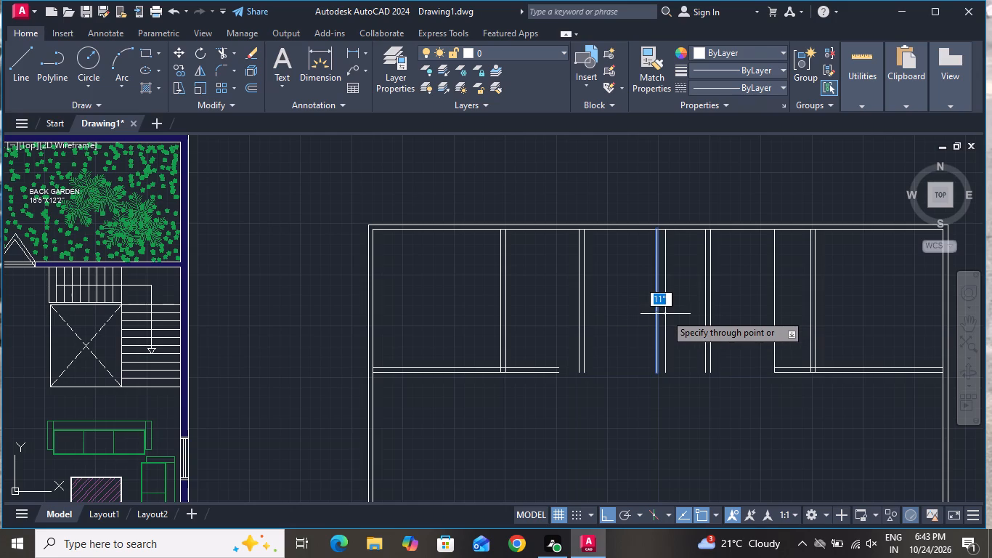
{"action": "key", "text": "6"}
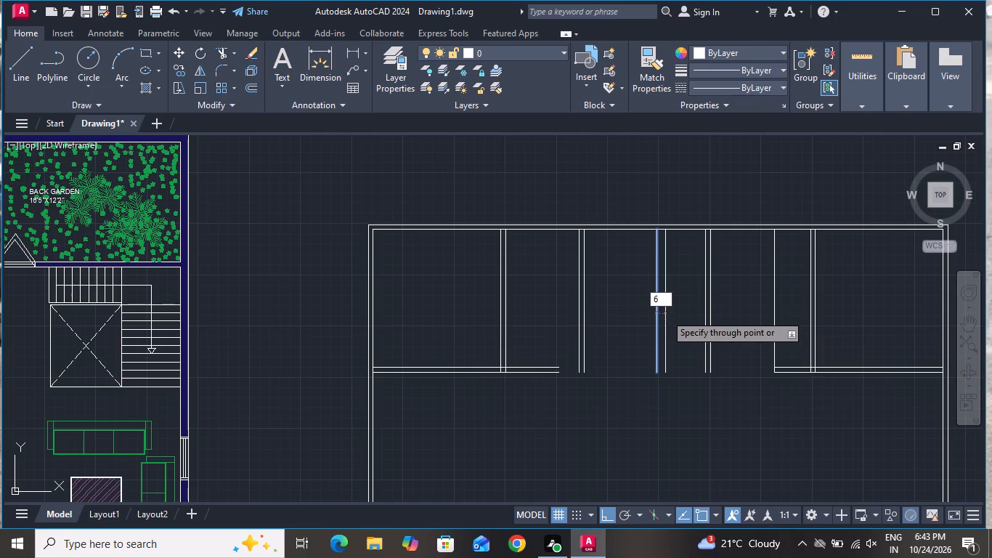
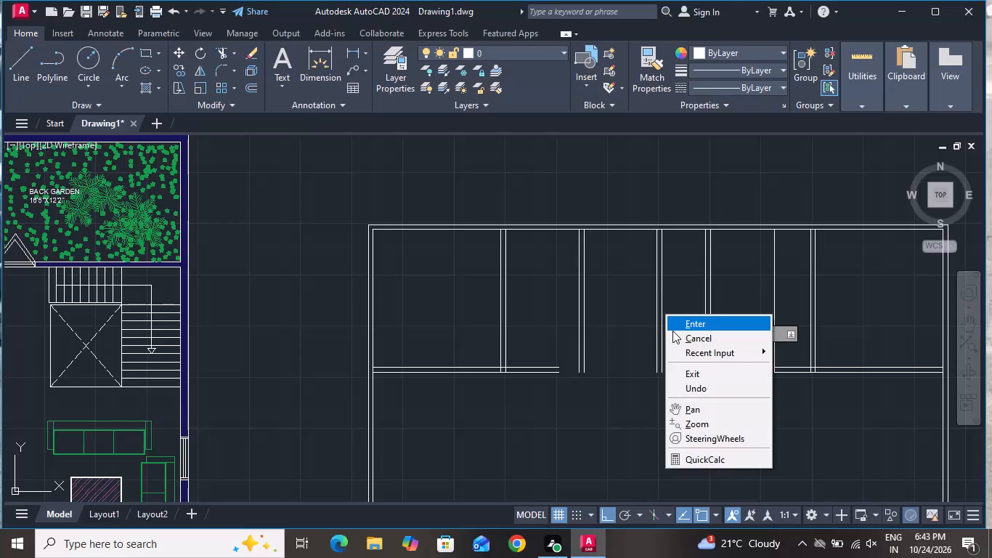
Delete the newest vertical partition, the single vertical line to its right, and the double horizontal partition running to the right outer wall.
{"action": "left_click", "coordinate": [672, 331]}
{"action": "left_click", "coordinate": [743, 296]}
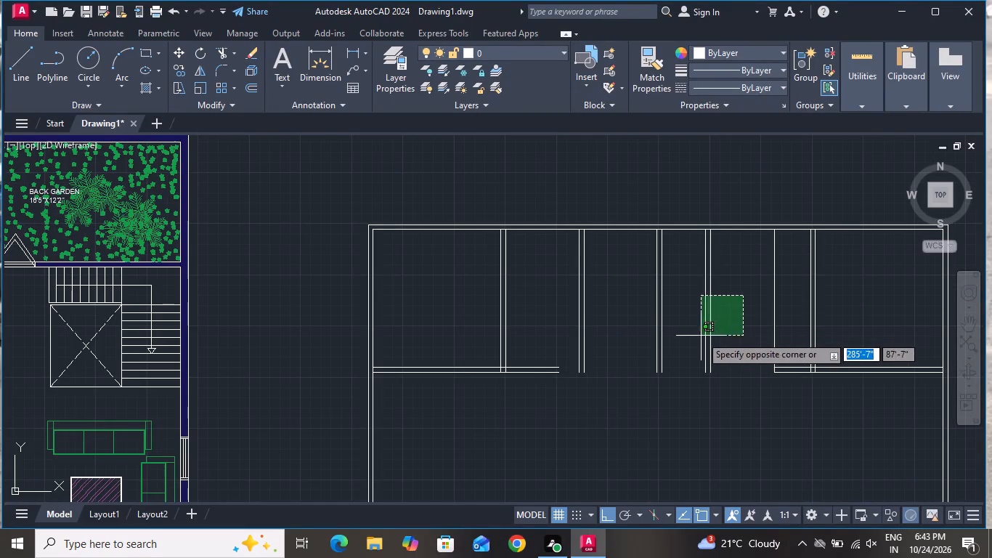
{"action": "left_click", "coordinate": [699, 340]}
{"action": "left_click", "coordinate": [790, 323]}
{"action": "left_click", "coordinate": [743, 397]}
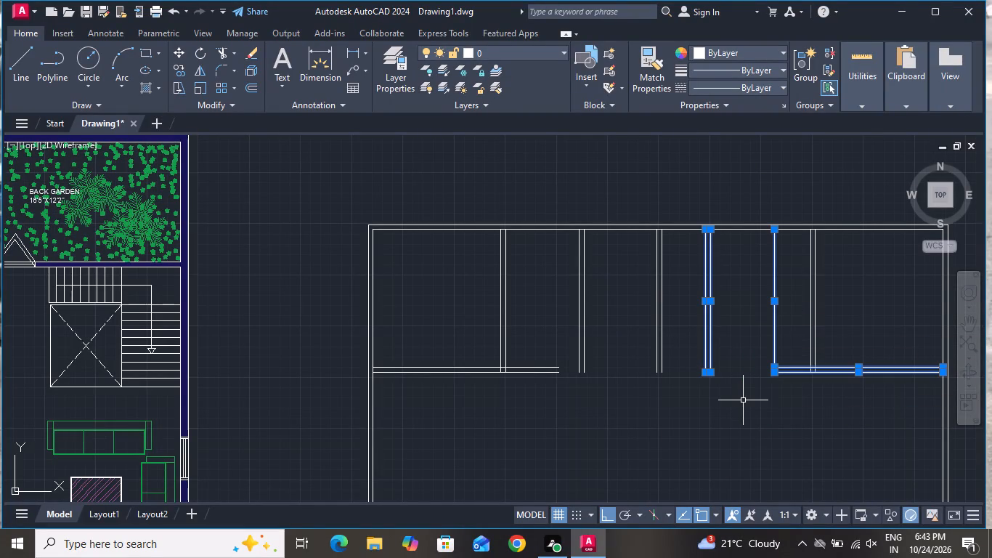
{"action": "key", "text": "Delete"}
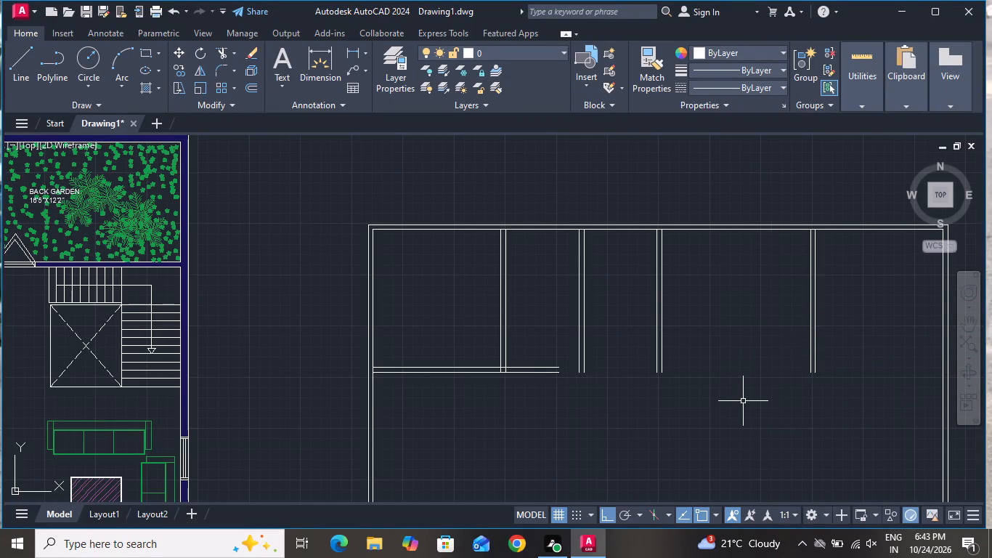
Add a 6" vertical partition by offsetting the third partition's right line into the wide gap on its right and the copy 6" further.
{"action": "type", "text": "O"}
{"action": "key", "text": "space"}
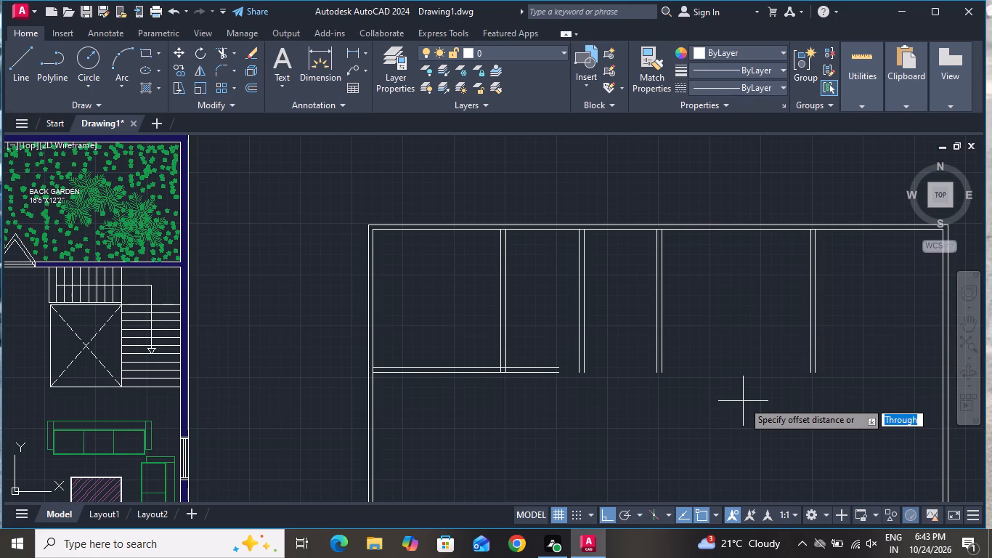
{"action": "type", "text": "T"}
{"action": "key", "text": "space"}
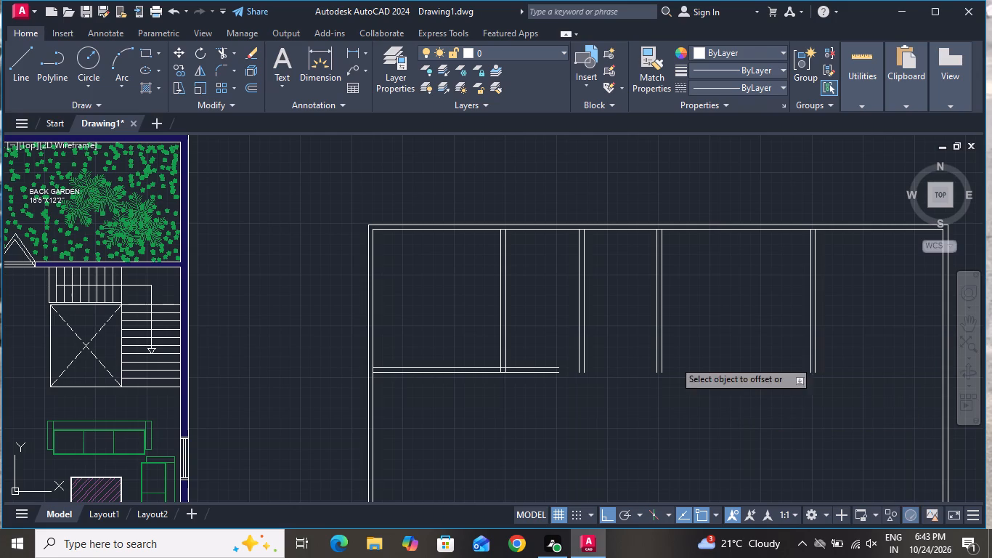
{"action": "scroll", "coordinate": [653, 318], "scroll_direction": "up", "scroll_amount": 1}
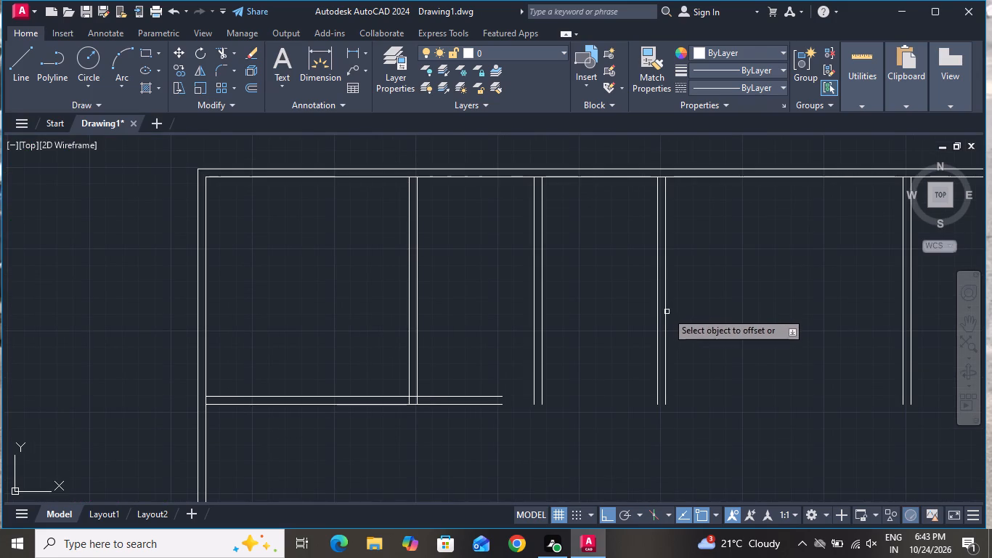
{"action": "left_click", "coordinate": [667, 312]}
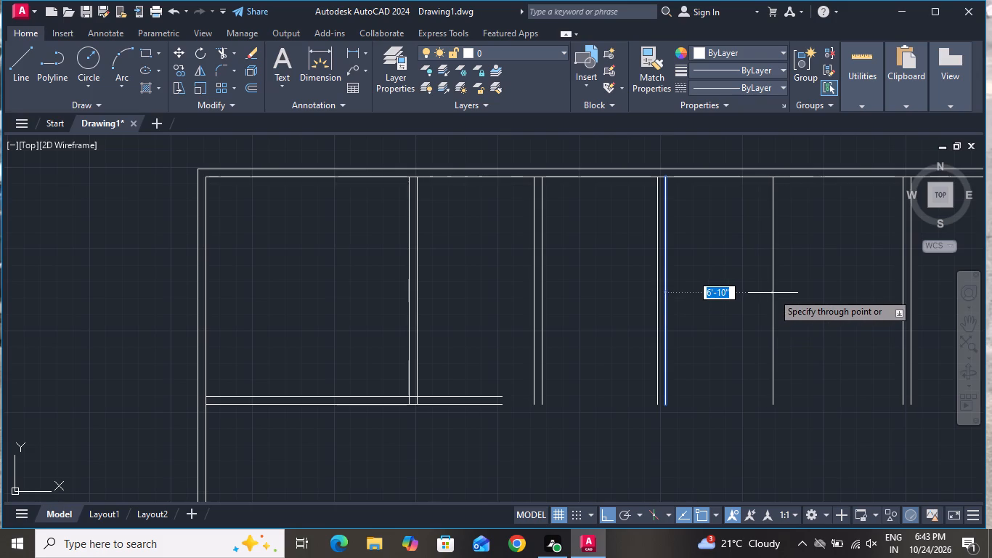
{"action": "left_click", "coordinate": [795, 295]}
{"action": "left_click", "coordinate": [795, 295]}
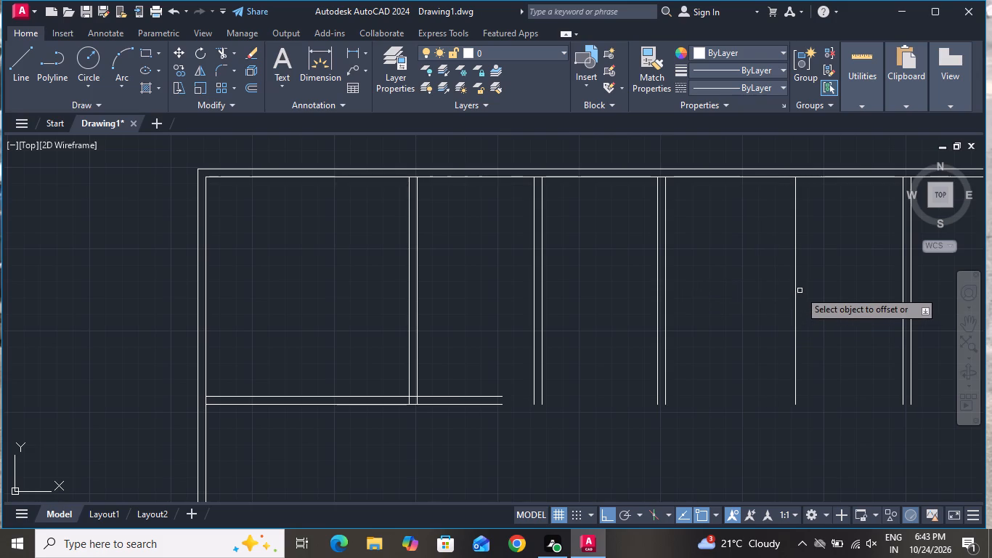
{"action": "left_click", "coordinate": [797, 294]}
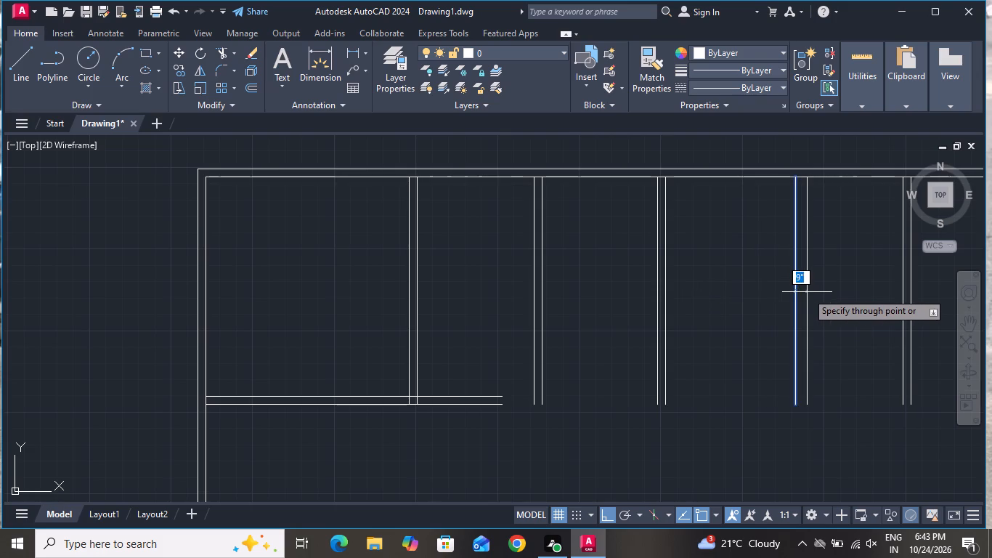
{"action": "key", "text": "6"}
{"action": "key", "text": "shift+quotedbl"}
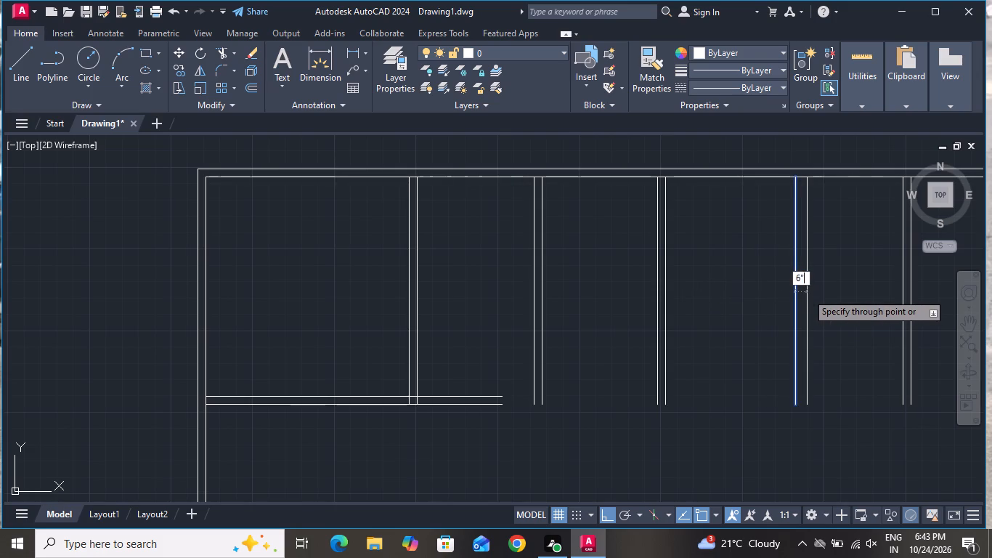
{"action": "key", "text": "Return"}
{"action": "right_click", "coordinate": [659, 280]}
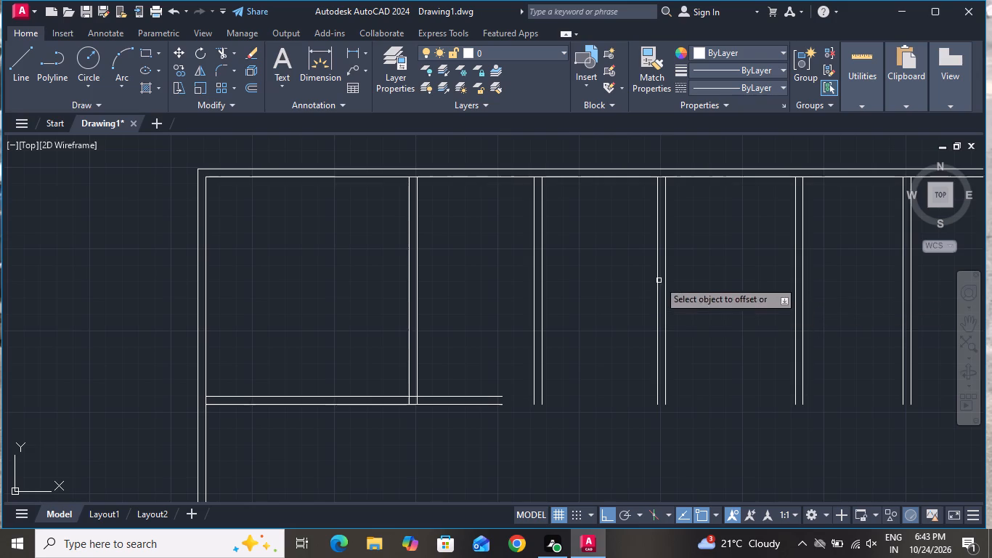
{"action": "left_click", "coordinate": [712, 293]}
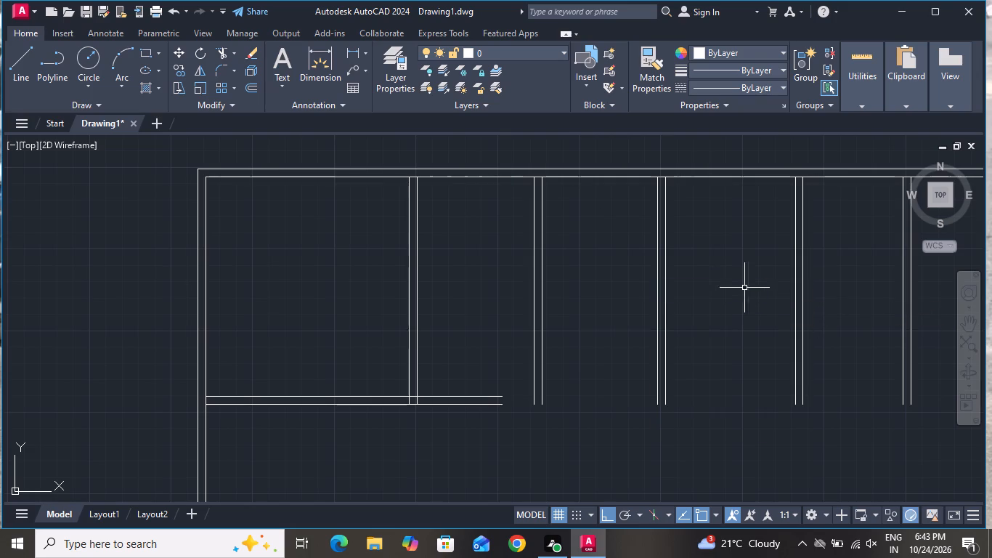
Trim away both lines of the rightmost vertical partition, just before the right outer wall.
{"action": "left_click", "coordinate": [222, 54]}
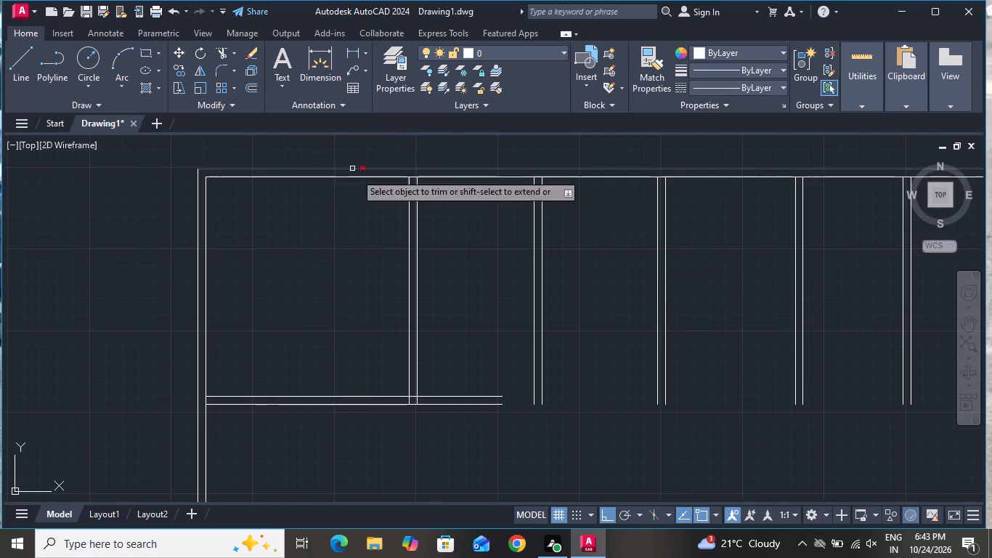
{"action": "scroll", "coordinate": [363, 195], "scroll_direction": "down", "scroll_amount": 1}
{"action": "left_click", "coordinate": [724, 262]}
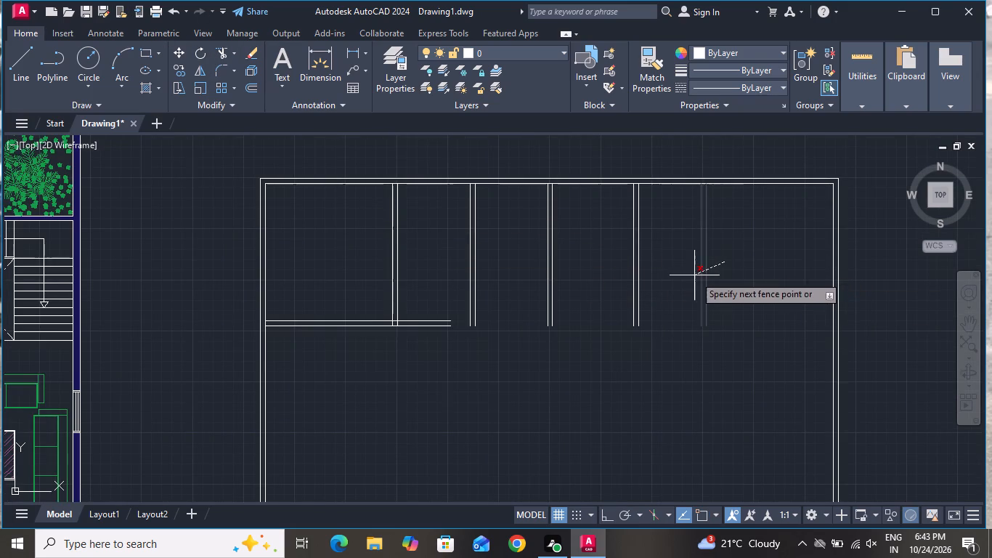
{"action": "left_click", "coordinate": [694, 277]}
{"action": "scroll", "coordinate": [688, 325], "scroll_direction": "down", "scroll_amount": 1}
{"action": "right_click", "coordinate": [723, 271]}
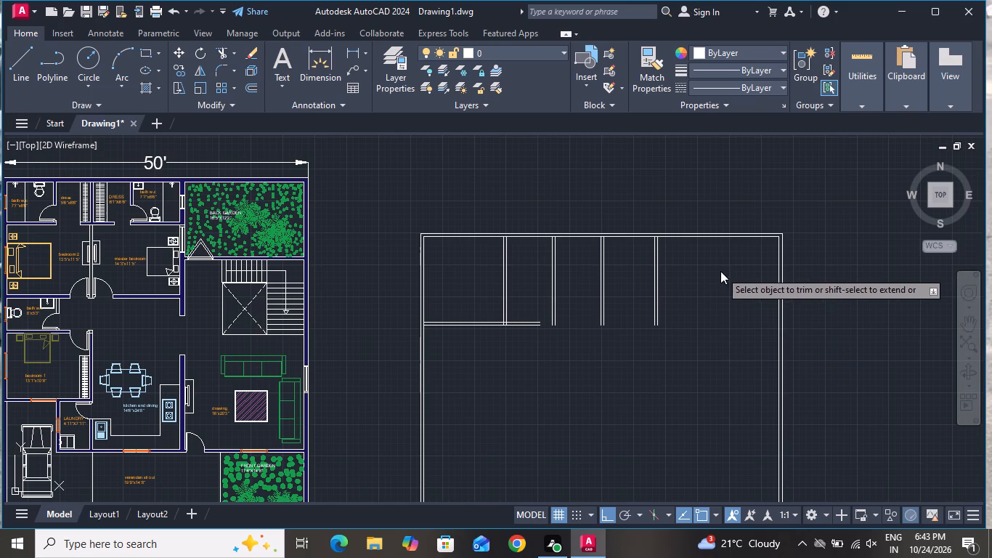
{"action": "left_click", "coordinate": [747, 301]}
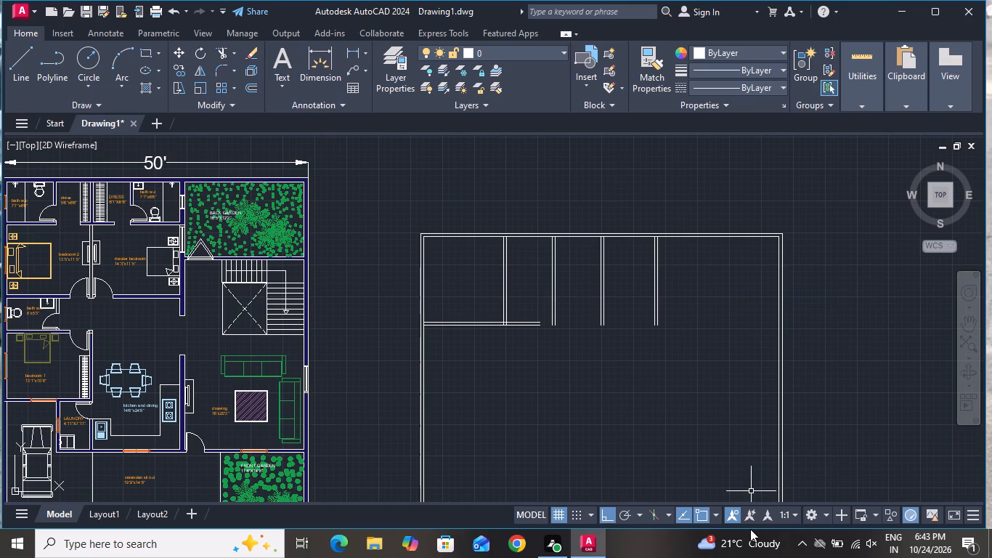
Offset the top wall's inner line 15'0" downward across the plan.
{"action": "type", "text": "O T"}
{"action": "key", "text": "space"}
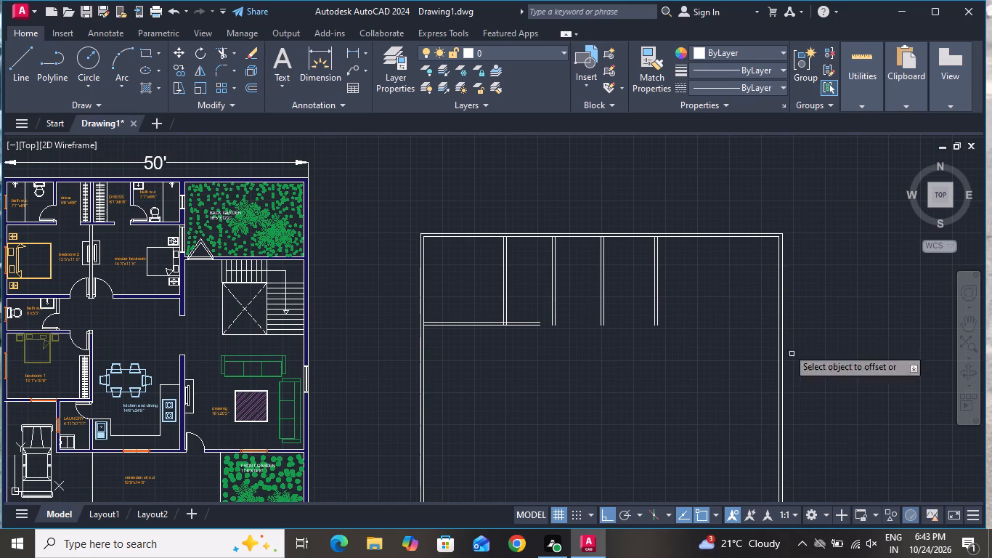
{"action": "scroll", "coordinate": [685, 252], "scroll_direction": "up", "scroll_amount": 2}
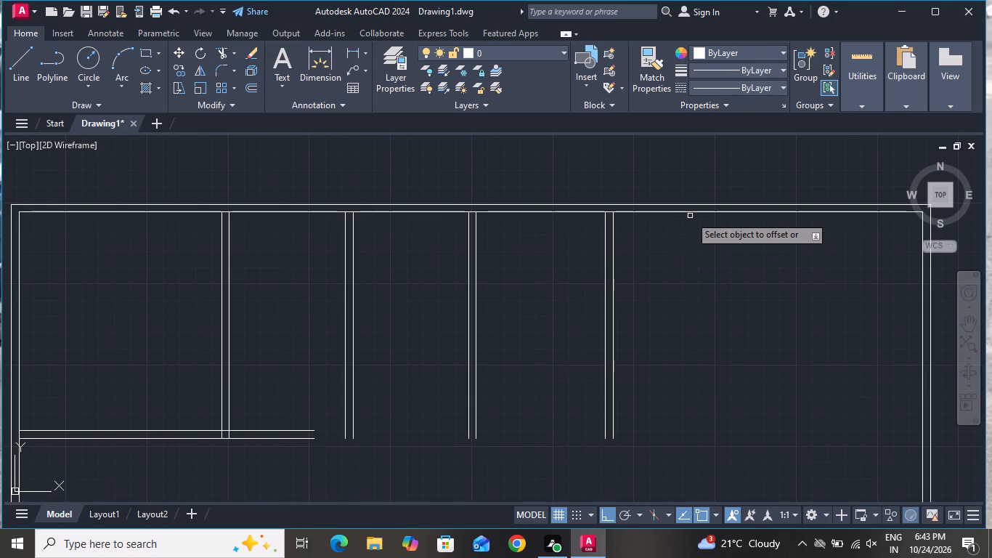
{"action": "left_click", "coordinate": [690, 216]}
{"action": "left_click", "coordinate": [690, 212]}
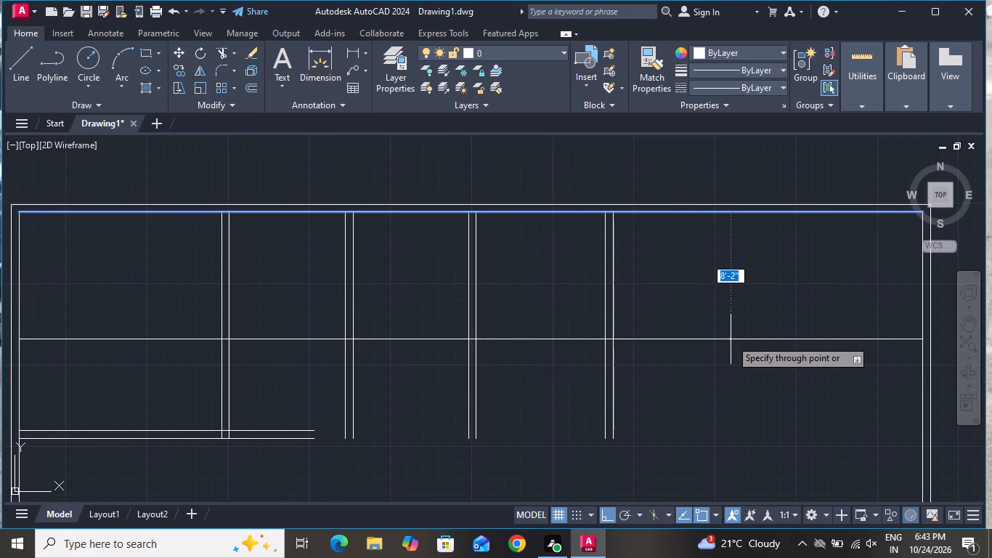
{"action": "key", "text": "1"}
{"action": "key", "text": "5"}
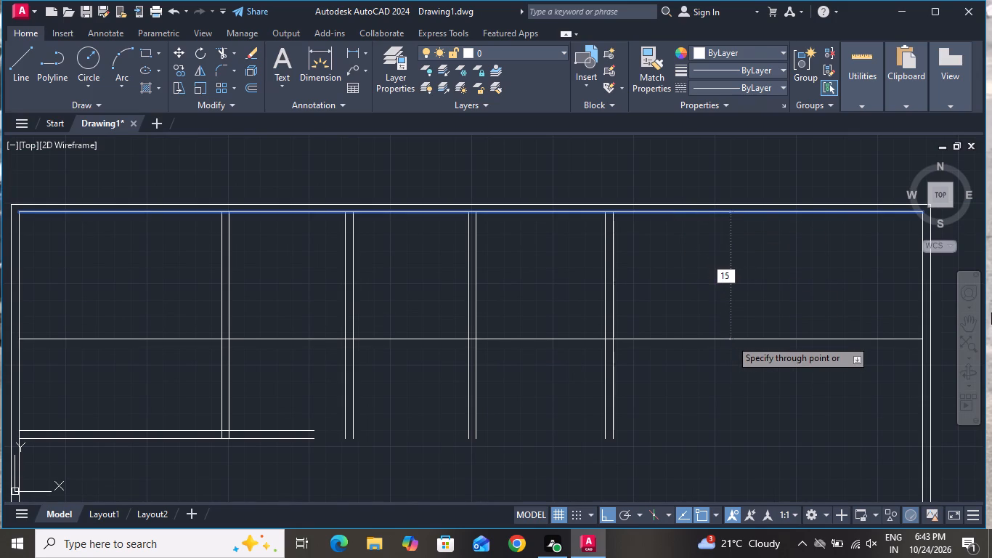
{"action": "key", "text": "apostrophe"}
{"action": "key", "text": "0"}
{"action": "key", "text": "shift+quotedbl"}
{"action": "key", "text": "Return"}
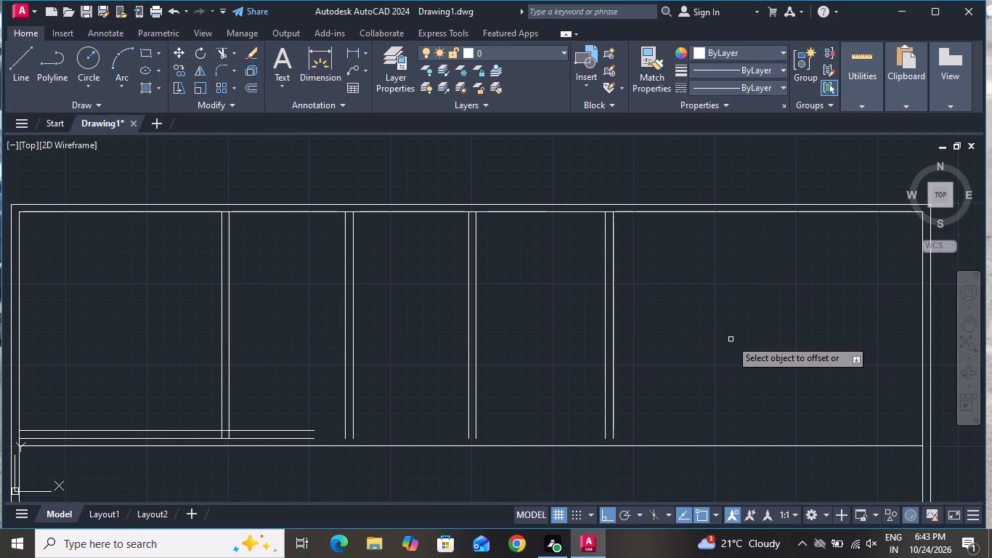
Offset the new full-width horizontal line 6" downward to form a horizontal partition.
{"action": "scroll", "coordinate": [731, 339], "scroll_direction": "down", "scroll_amount": 2}
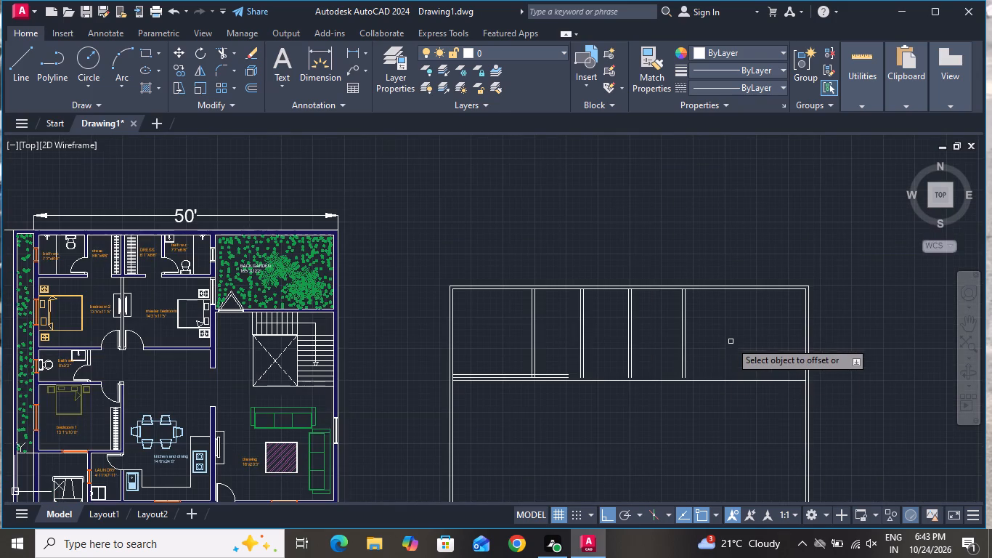
{"action": "left_click", "coordinate": [728, 384]}
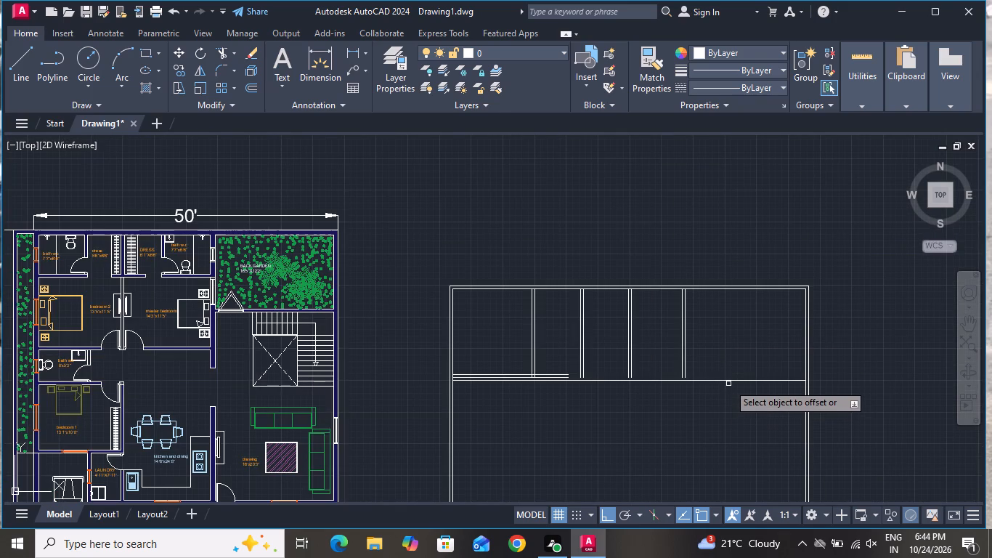
{"action": "left_click", "coordinate": [731, 379]}
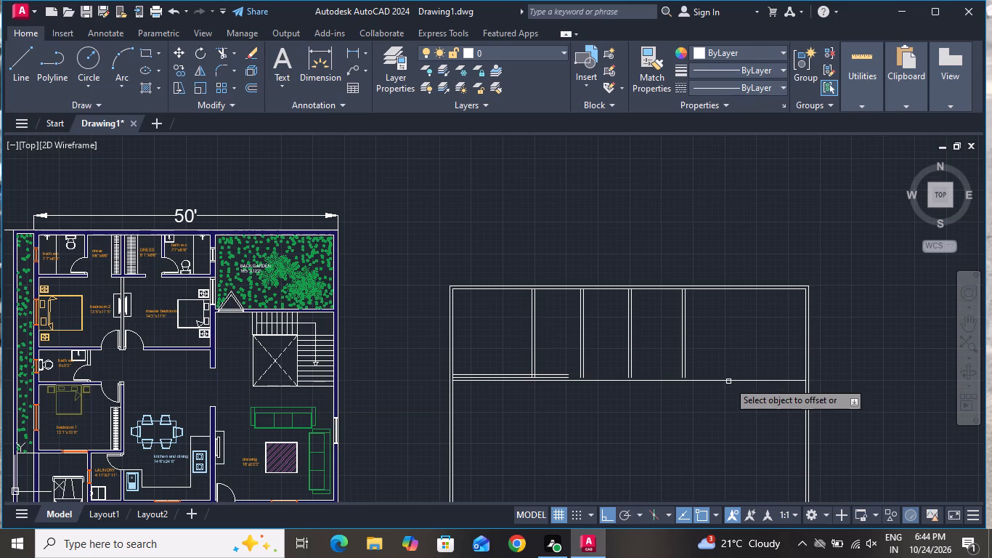
{"action": "left_click", "coordinate": [728, 381]}
{"action": "key", "text": "6"}
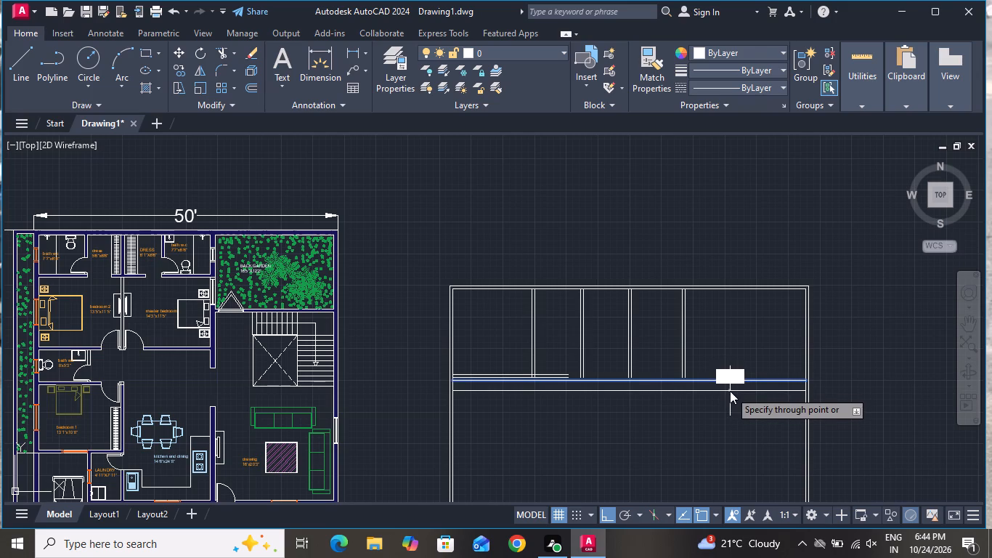
{"action": "key", "text": "shift+quotedbl"}
{"action": "key", "text": "Return"}
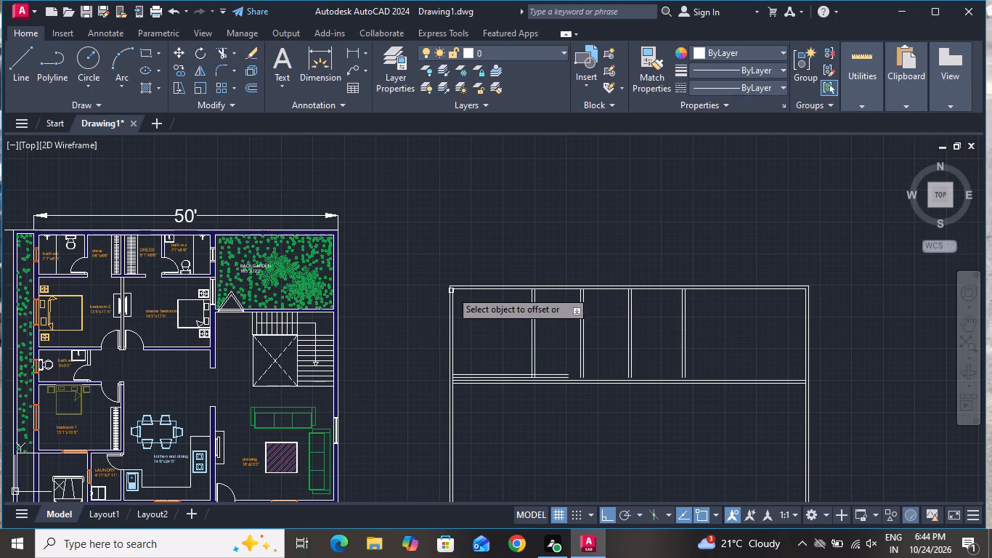
{"action": "scroll", "coordinate": [505, 373], "scroll_direction": "up", "scroll_amount": 2}
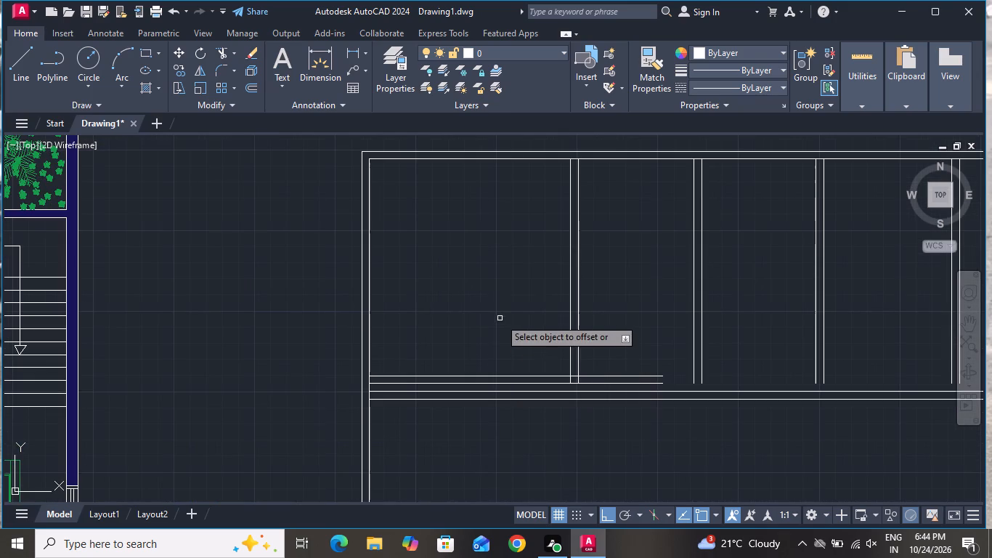
{"action": "right_click", "coordinate": [499, 313]}
{"action": "left_click", "coordinate": [535, 340]}
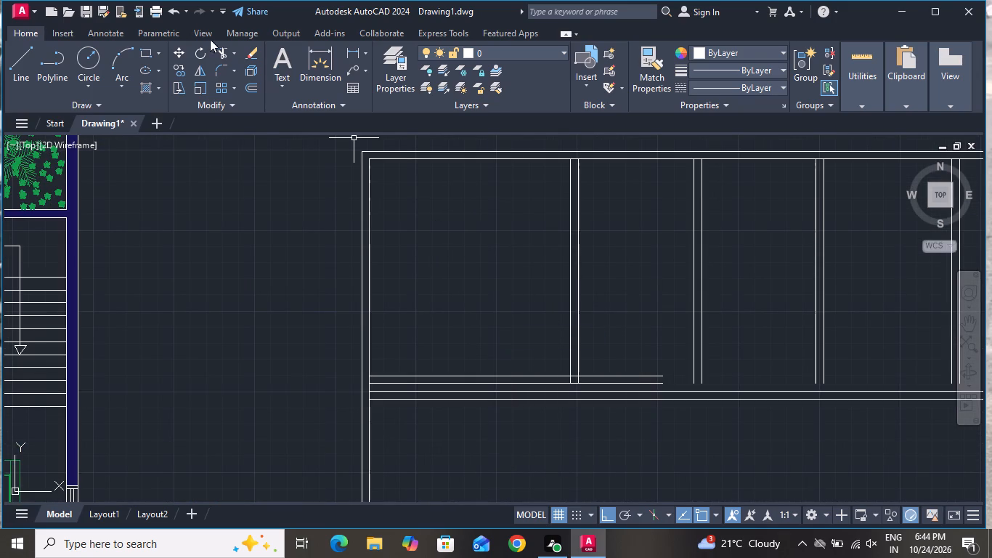
Trim away the short double horizontal partition just above the new full-width one, including the pieces crossing the left vertical partition.
{"action": "left_click", "coordinate": [221, 53]}
{"action": "scroll", "coordinate": [561, 392], "scroll_direction": "up", "scroll_amount": 2}
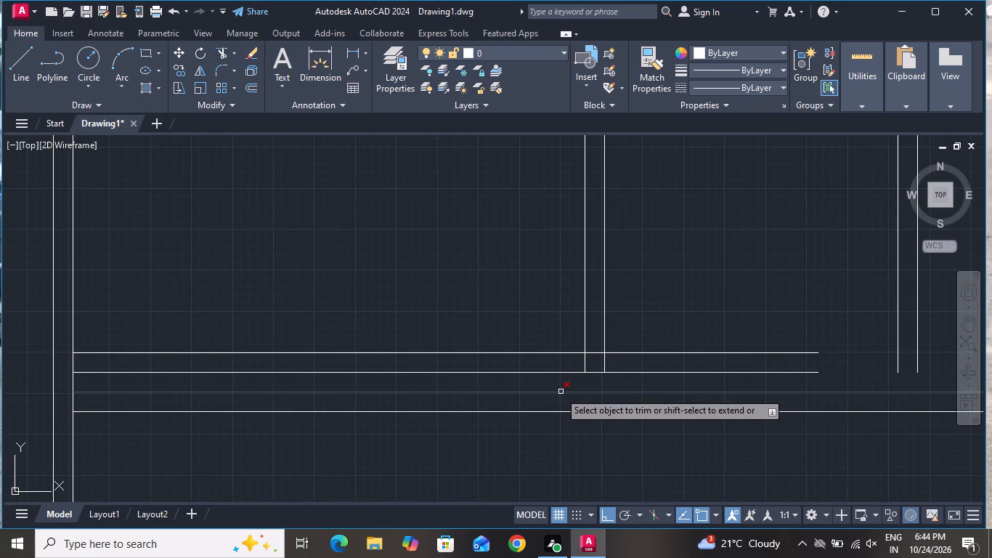
{"action": "left_click", "coordinate": [532, 390]}
{"action": "left_click", "coordinate": [520, 298]}
{"action": "left_click", "coordinate": [649, 336]}
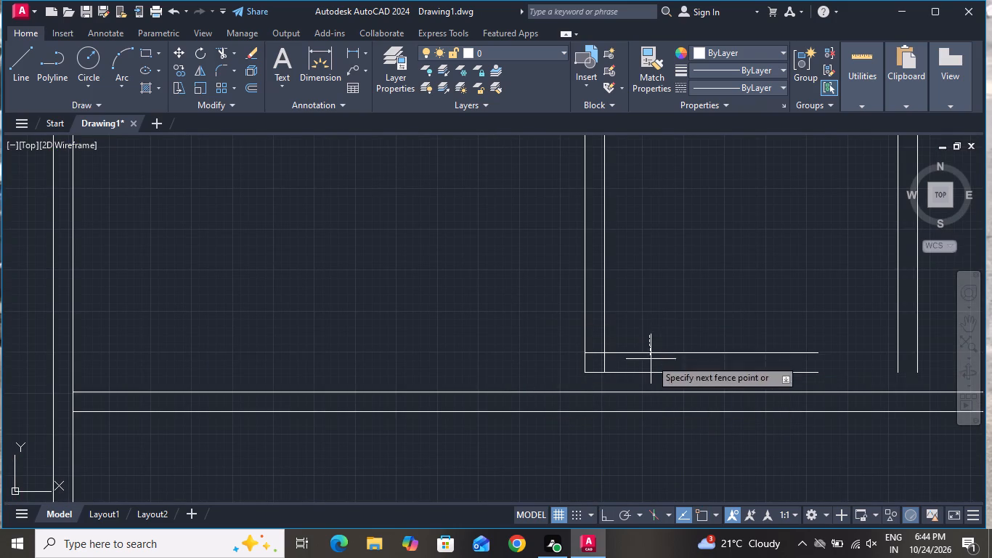
{"action": "left_click", "coordinate": [653, 385]}
{"action": "left_click", "coordinate": [592, 351]}
{"action": "left_click", "coordinate": [593, 357]}
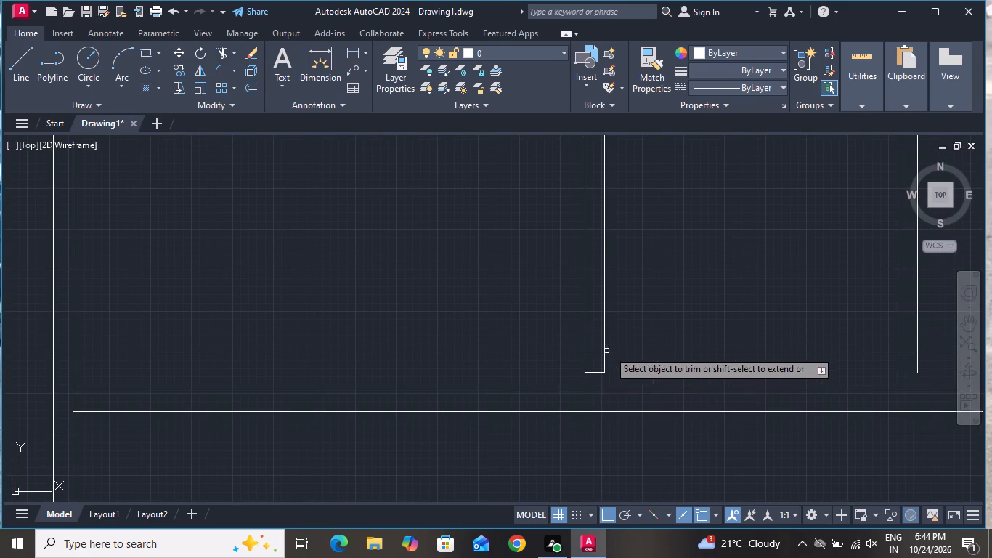
{"action": "right_click", "coordinate": [662, 333]}
{"action": "left_click", "coordinate": [619, 359]}
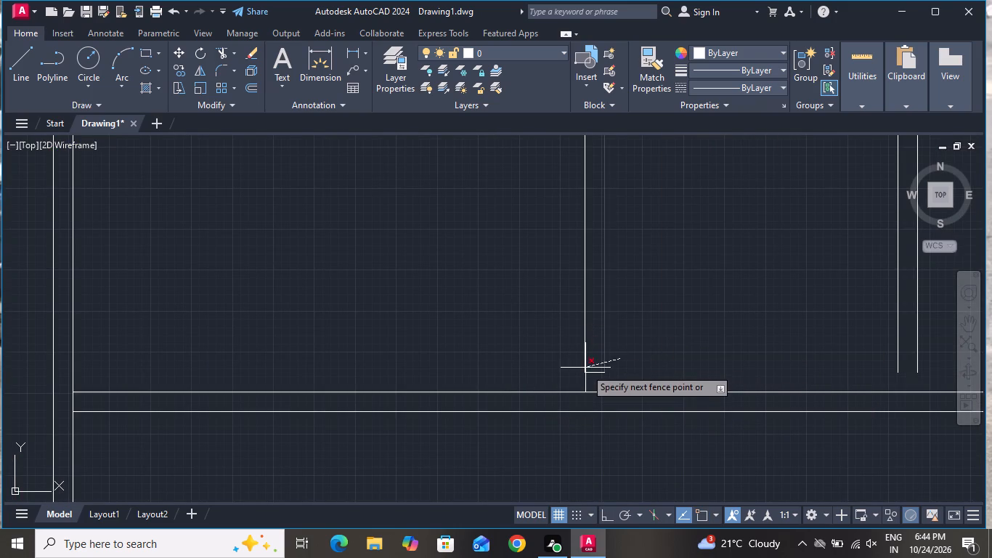
{"action": "left_click", "coordinate": [629, 376]}
{"action": "left_click", "coordinate": [590, 371]}
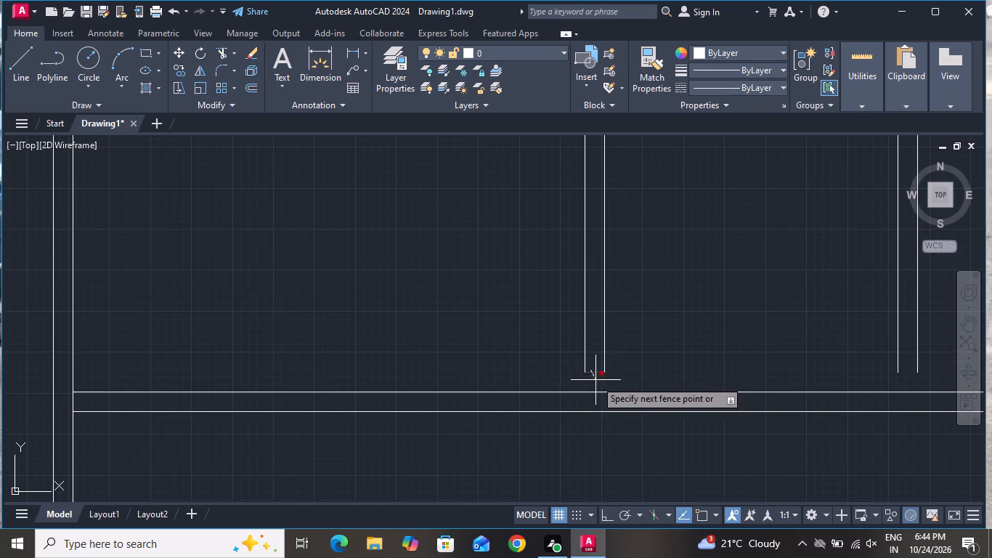
{"action": "left_click", "coordinate": [601, 384]}
{"action": "right_click", "coordinate": [678, 317]}
{"action": "left_click", "coordinate": [690, 338]}
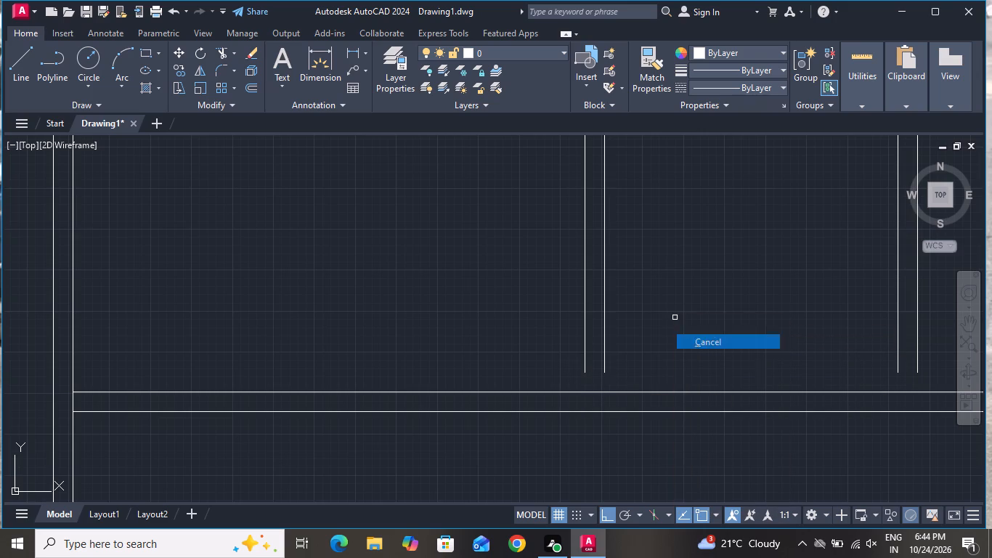
Offset the top wall's inner line 8'4" downward across the plan.
{"action": "scroll", "coordinate": [685, 344], "scroll_direction": "down", "scroll_amount": 3}
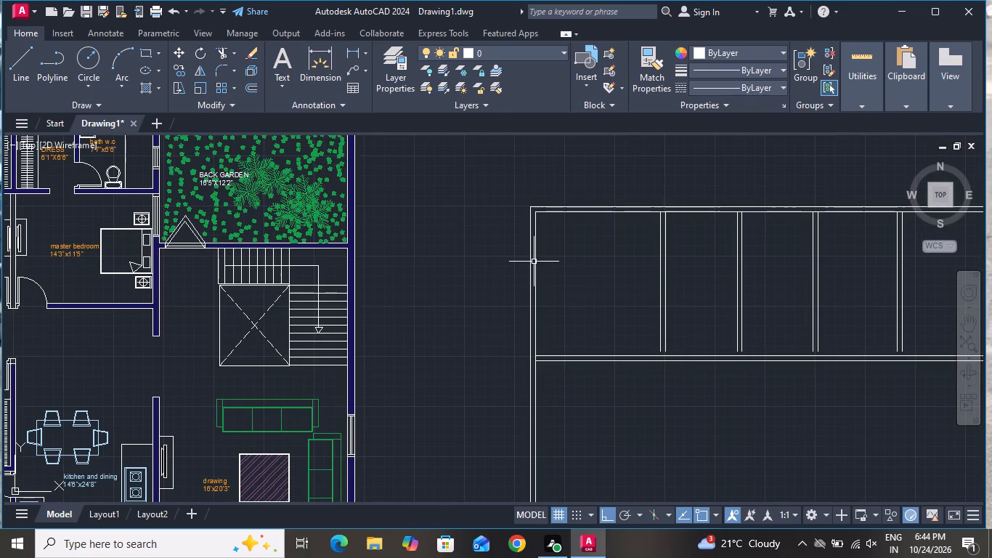
{"action": "key", "text": "o"}
{"action": "key", "text": "space"}
{"action": "type", "text": "T"}
{"action": "key", "text": "space"}
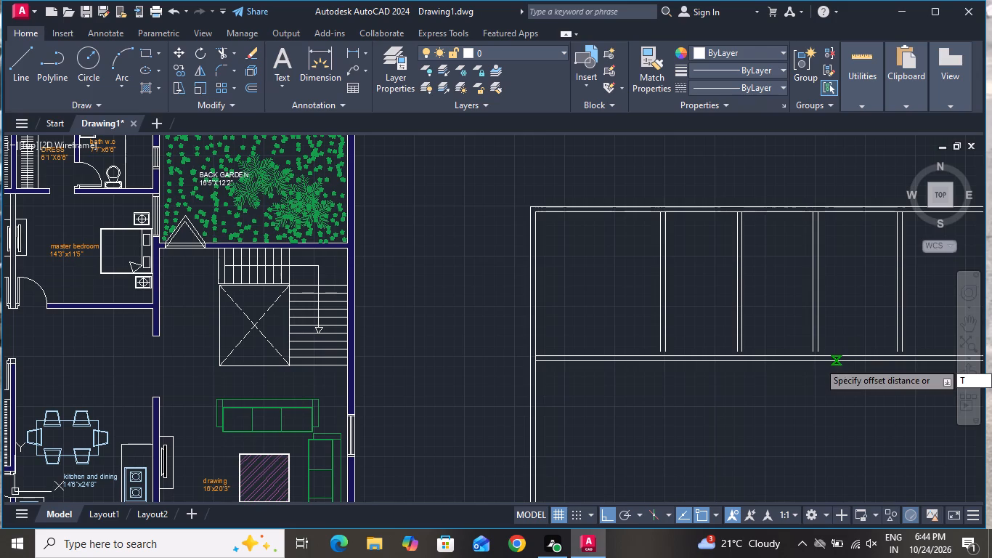
{"action": "scroll", "coordinate": [601, 475], "scroll_direction": "down", "scroll_amount": 2}
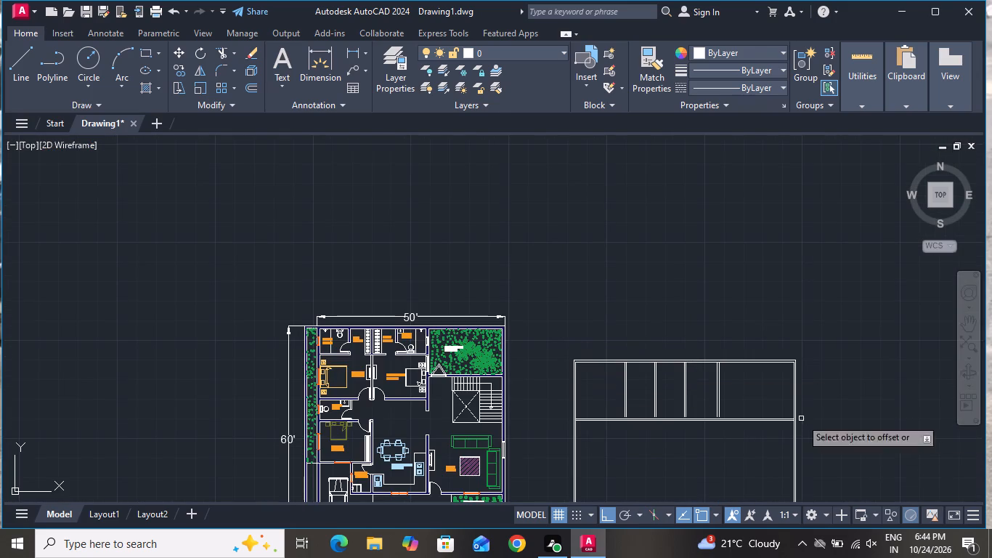
{"action": "scroll", "coordinate": [665, 376], "scroll_direction": "up", "scroll_amount": 3}
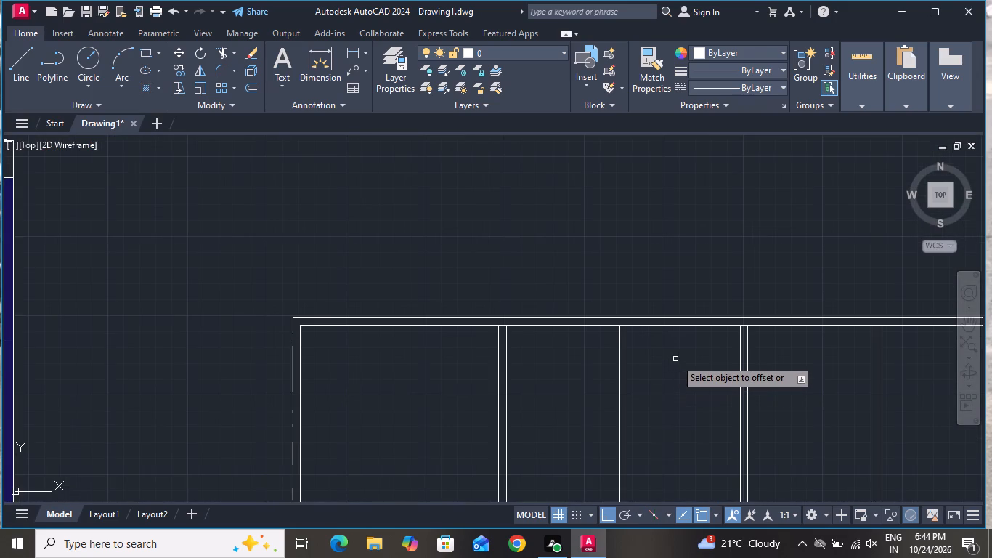
{"action": "scroll", "coordinate": [569, 319], "scroll_direction": "up", "scroll_amount": 1}
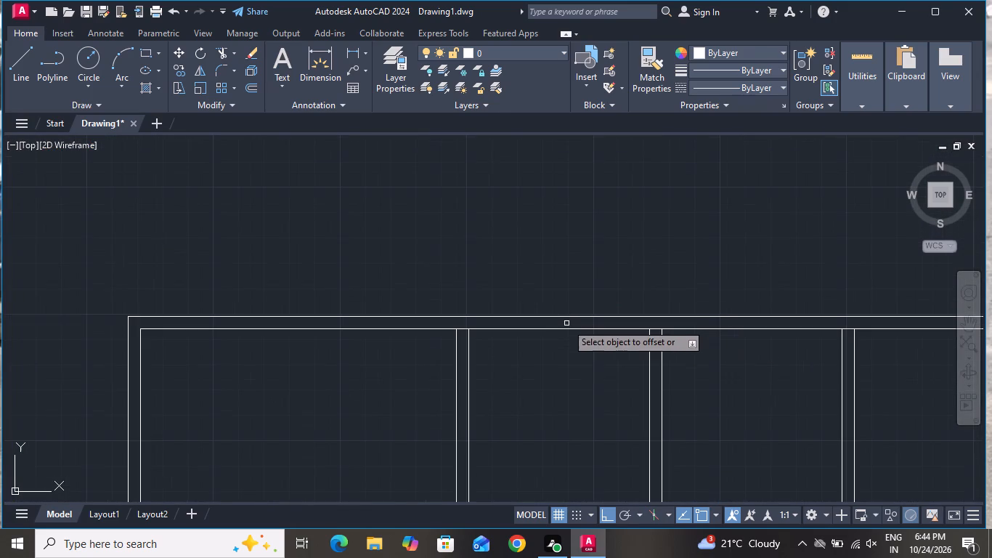
{"action": "left_click", "coordinate": [572, 328]}
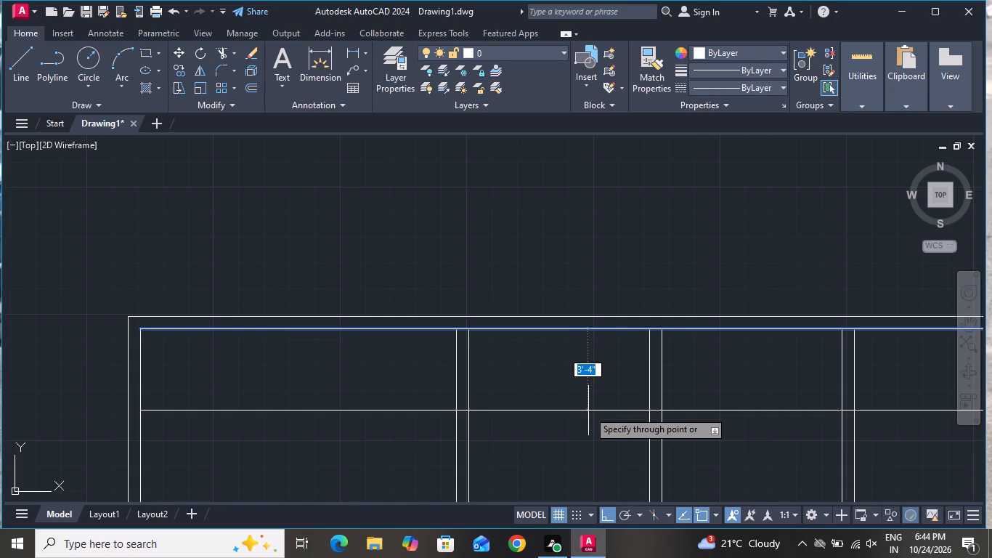
{"action": "type", "text": "8'"}
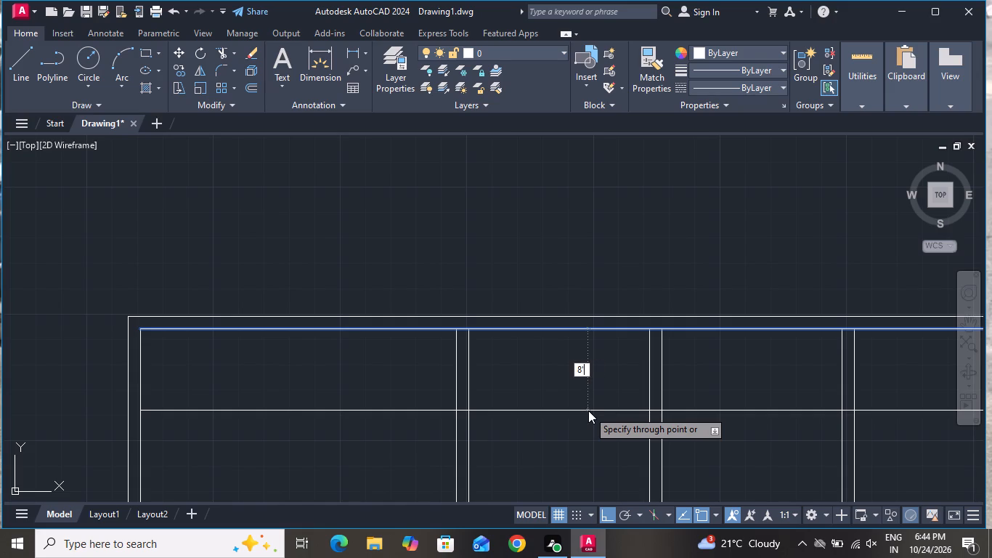
{"action": "key", "text": "4"}
{"action": "key", "text": "shift+quotedbl"}
{"action": "key", "text": "Return"}
Offset the new horizontal line 6" downward to form a second full-width horizontal partition through the upper rooms.
{"action": "scroll", "coordinate": [809, 268], "scroll_direction": "down", "scroll_amount": 4}
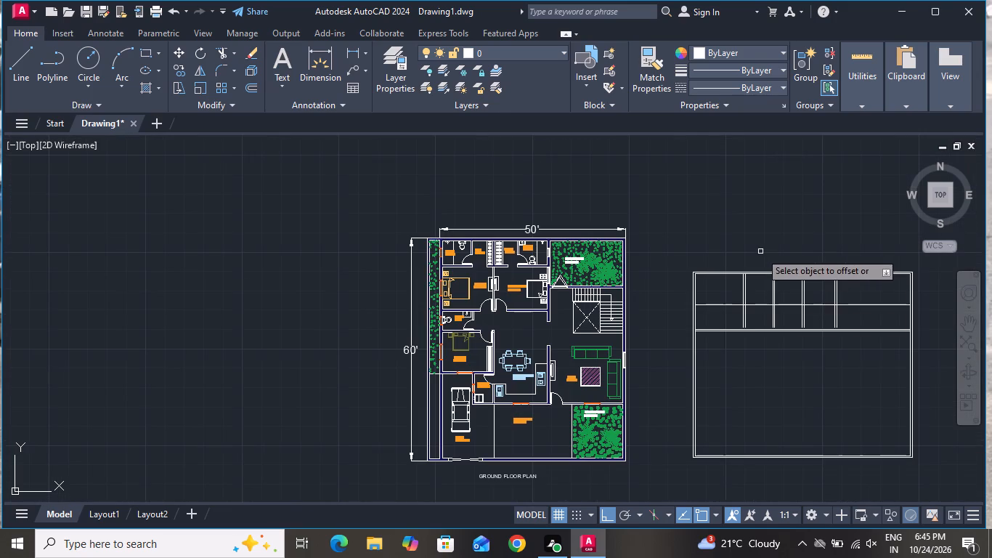
{"action": "scroll", "coordinate": [763, 318], "scroll_direction": "up", "scroll_amount": 1}
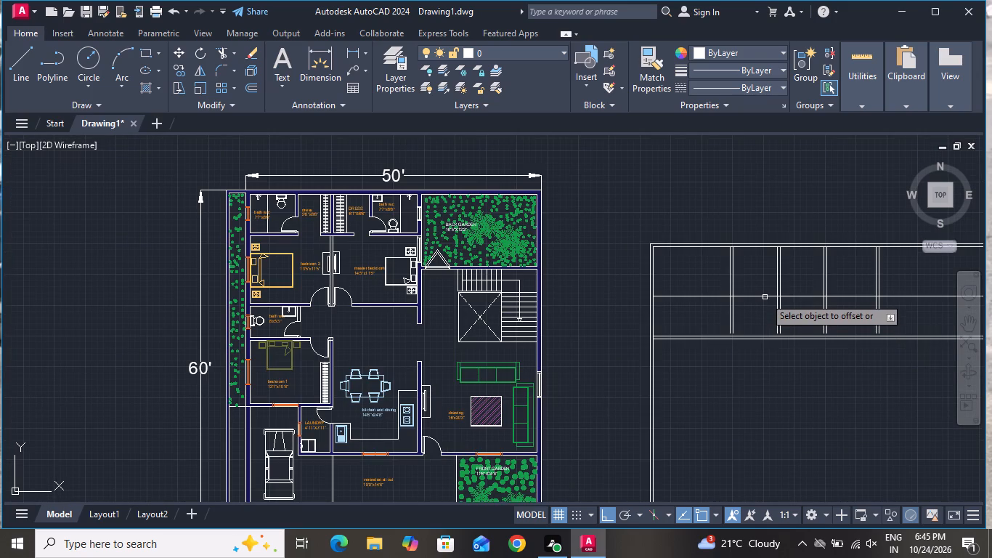
{"action": "left_click", "coordinate": [765, 297]}
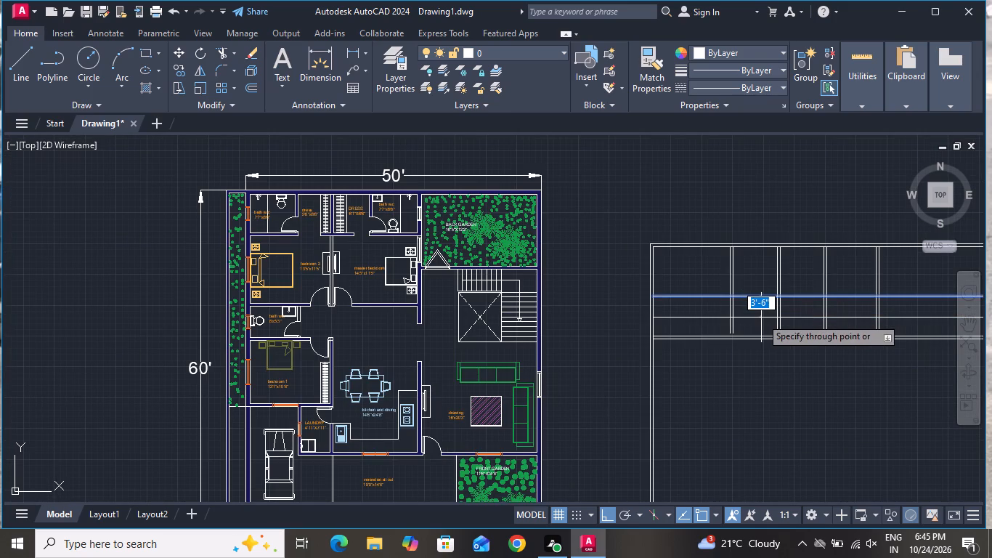
{"action": "key", "text": "6"}
{"action": "key", "text": "shift+quotedbl"}
{"action": "key", "text": "Return"}
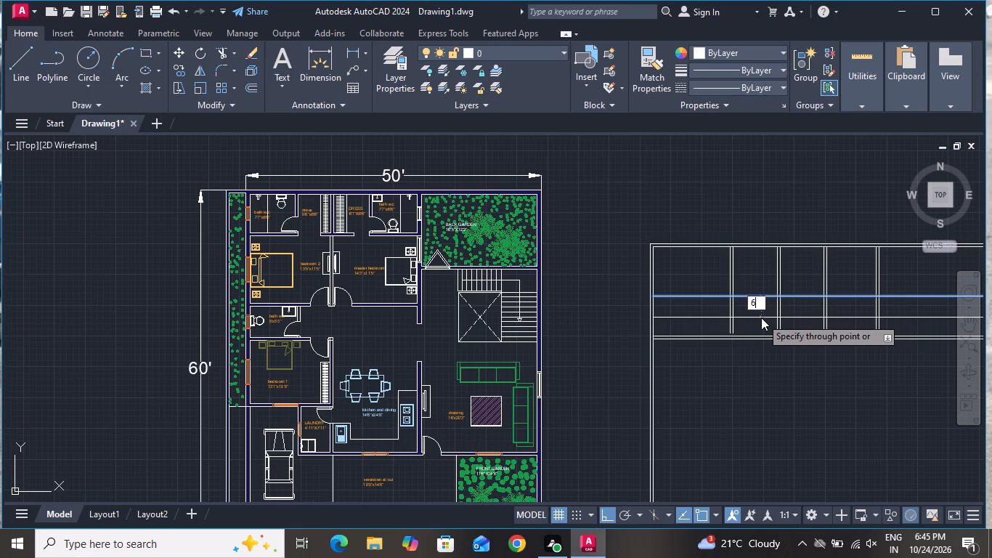
{"action": "right_click", "coordinate": [761, 318]}
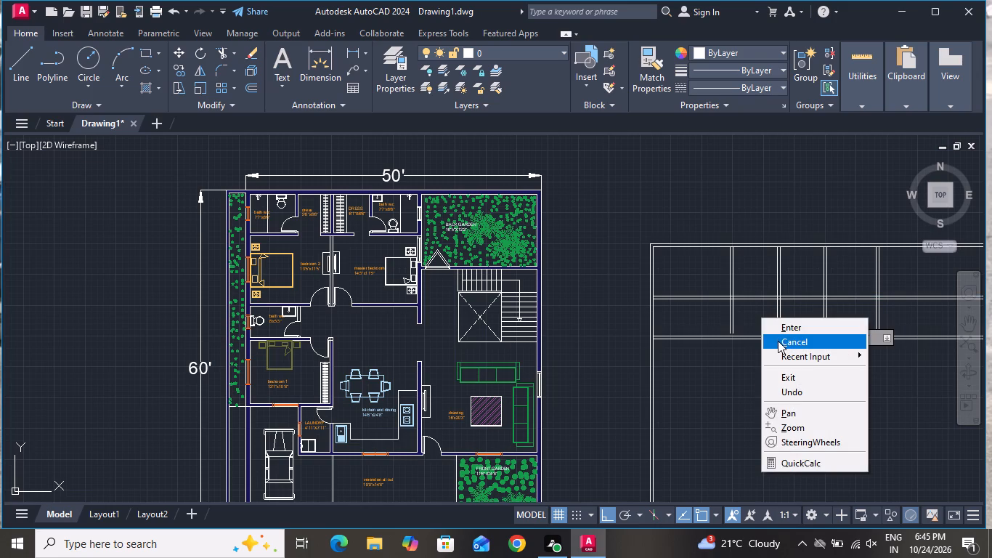
{"action": "left_click", "coordinate": [778, 341]}
Trim away both lines of the upper horizontal partition between the left outer wall and the first vertical partition.
{"action": "scroll", "coordinate": [778, 341], "scroll_direction": "up", "scroll_amount": 1}
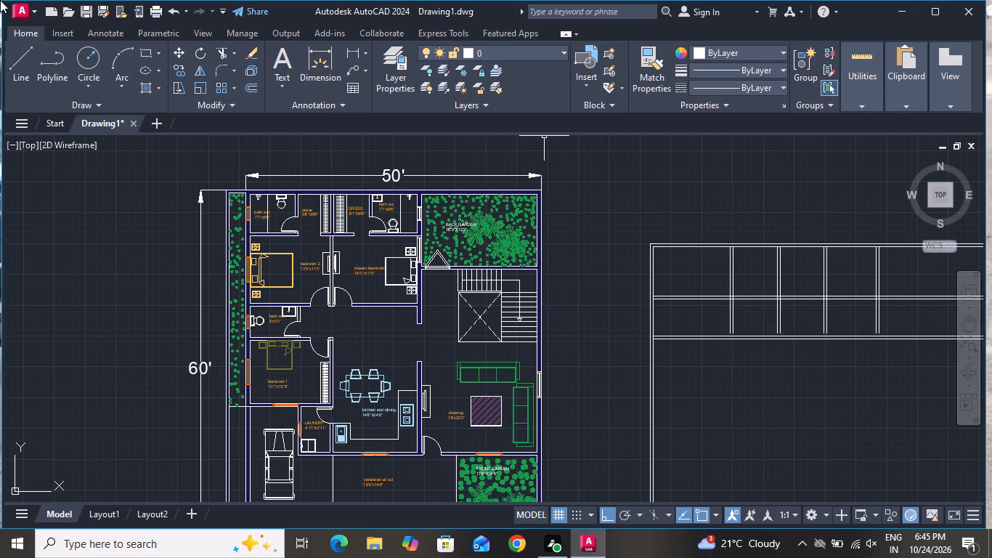
{"action": "left_click", "coordinate": [227, 51]}
{"action": "left_click", "coordinate": [705, 319]}
{"action": "left_click", "coordinate": [713, 274]}
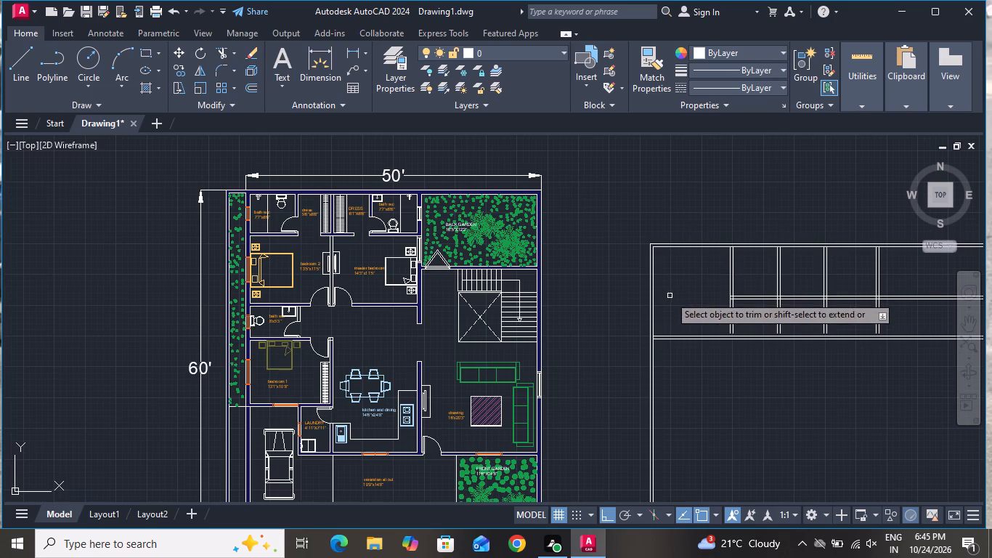
Trim away both lines of the third vertical partition below the upper horizontal partition.
{"action": "scroll", "coordinate": [670, 299], "scroll_direction": "down", "scroll_amount": 2}
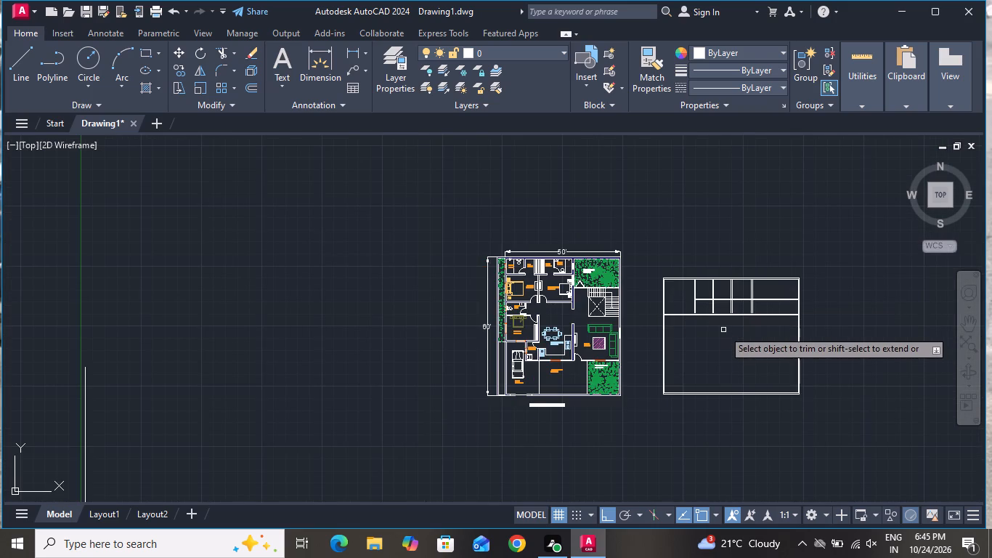
{"action": "scroll", "coordinate": [743, 308], "scroll_direction": "up", "scroll_amount": 2}
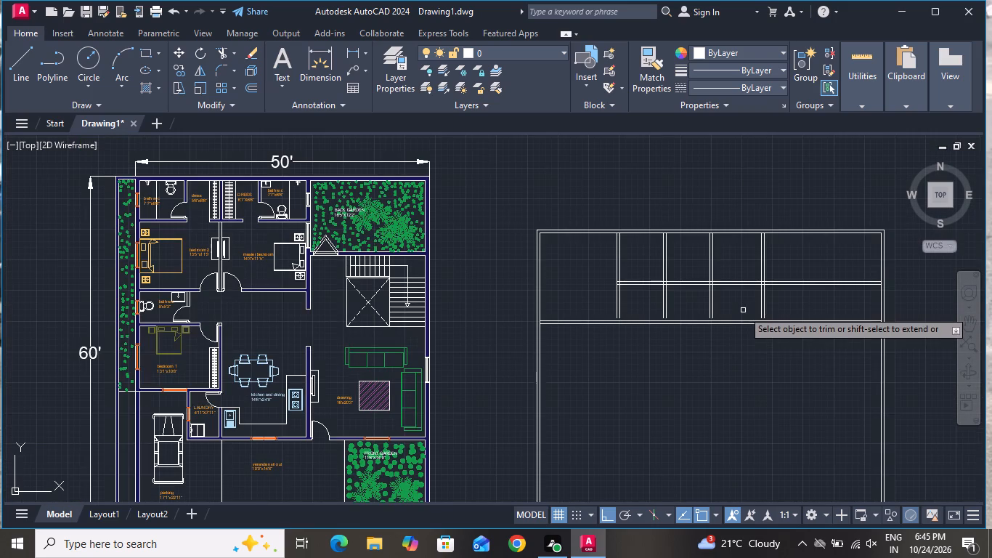
{"action": "left_click", "coordinate": [743, 311]}
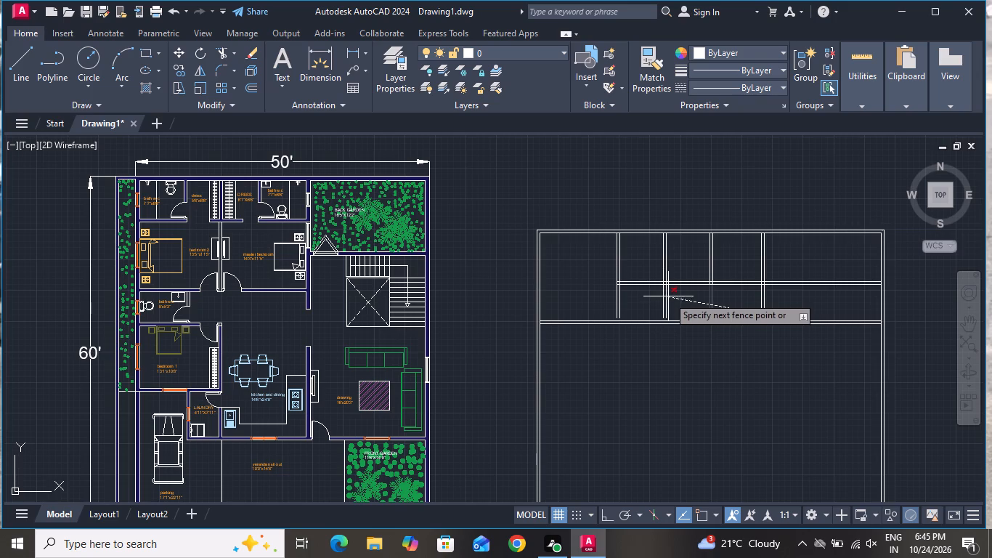
{"action": "left_click", "coordinate": [674, 295]}
{"action": "left_click", "coordinate": [691, 301]}
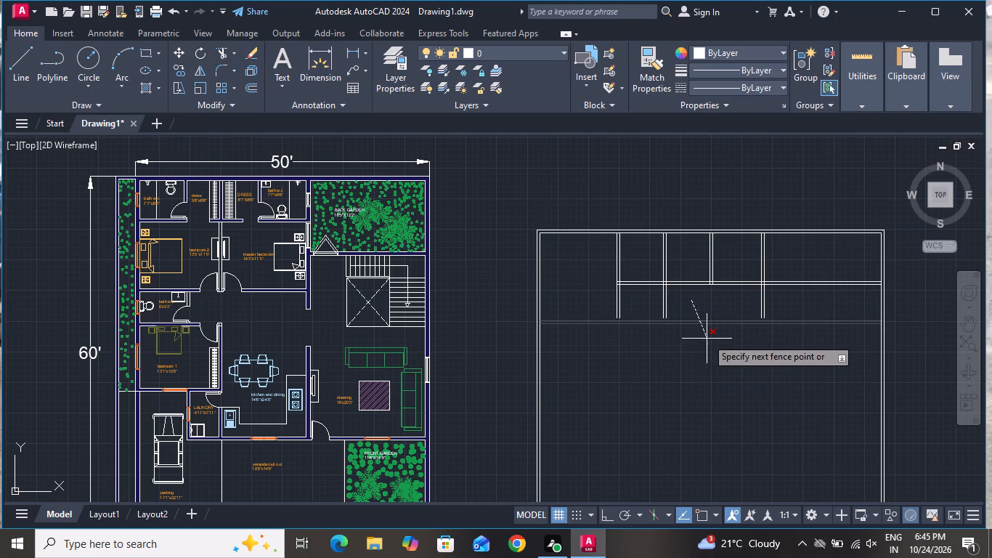
{"action": "left_click", "coordinate": [717, 310]}
{"action": "right_click", "coordinate": [649, 397]}
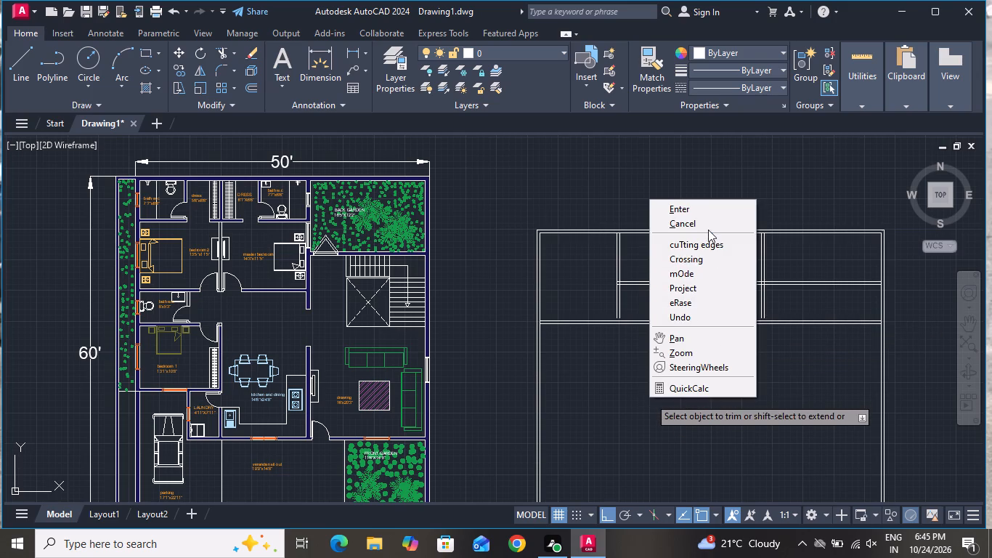
{"action": "left_click", "coordinate": [708, 225]}
Extend both lines of the first and second vertical partitions down to the lower line of the lower horizontal partition.
{"action": "scroll", "coordinate": [693, 295], "scroll_direction": "up", "scroll_amount": 1}
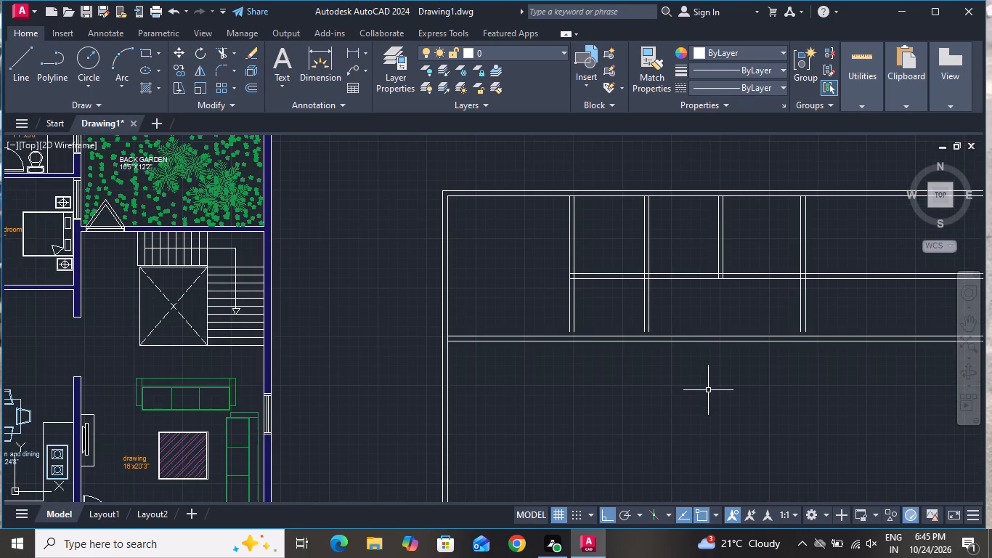
{"action": "type", "text": "EX"}
{"action": "key", "text": "space"}
{"action": "key", "text": "space"}
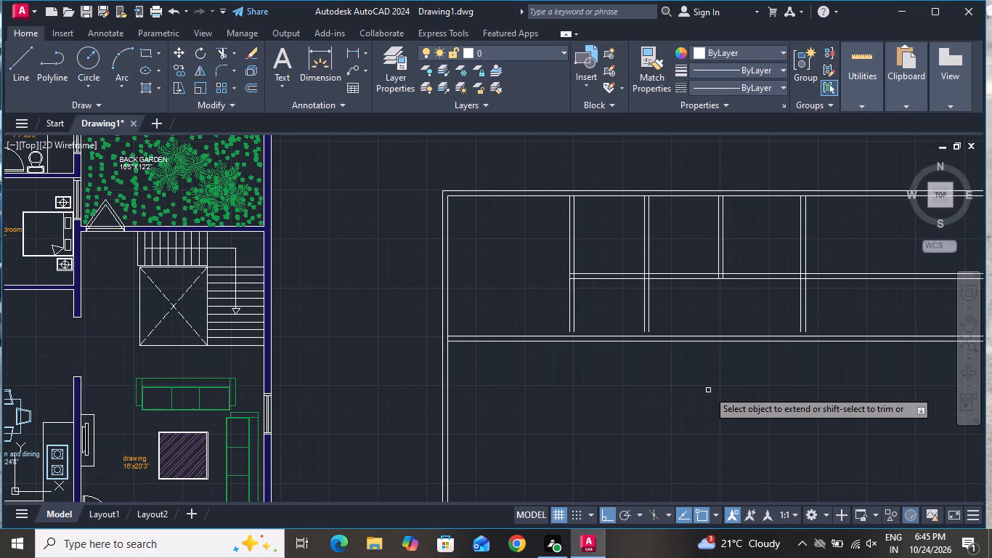
{"action": "left_click", "coordinate": [585, 299]}
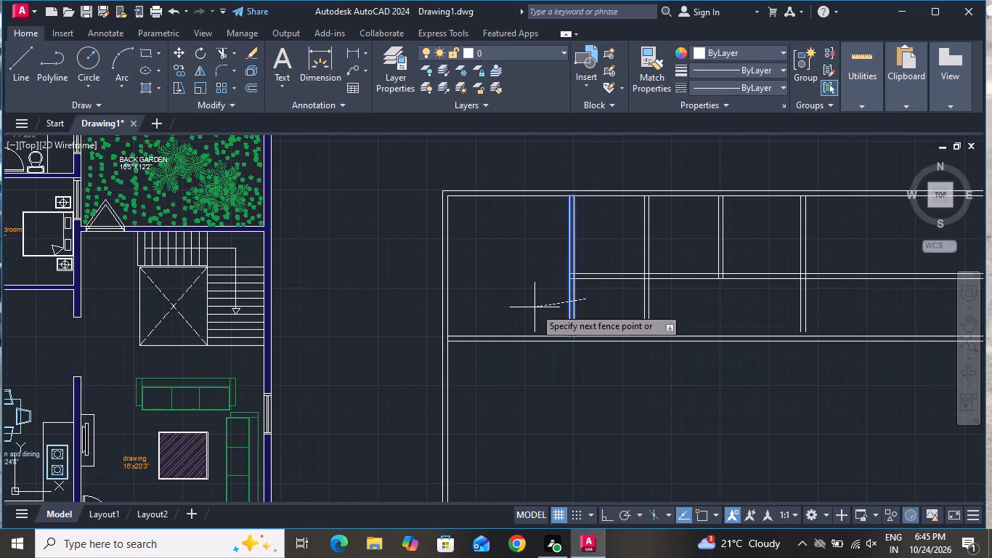
{"action": "left_click", "coordinate": [534, 307]}
{"action": "left_click", "coordinate": [588, 315]}
{"action": "left_click", "coordinate": [543, 316]}
{"action": "left_click", "coordinate": [612, 320]}
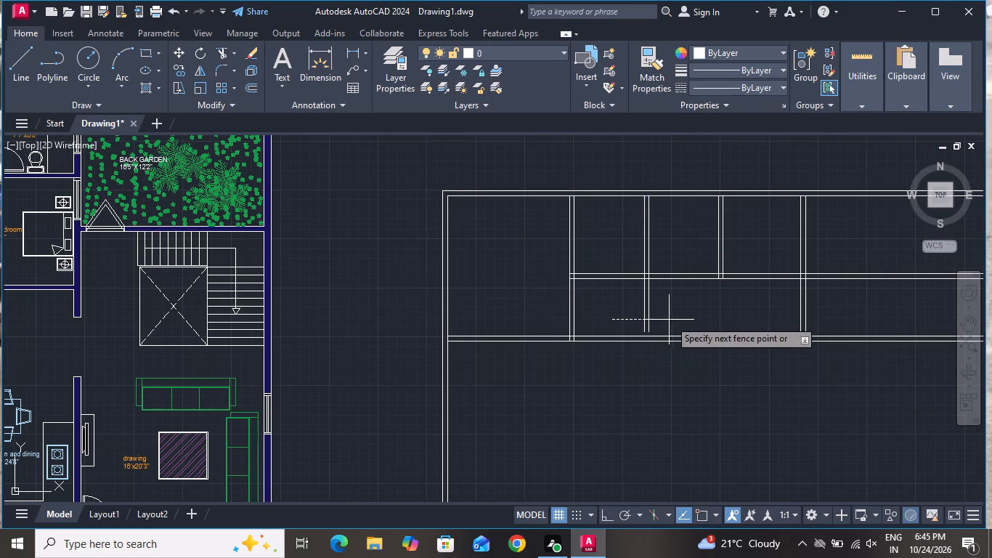
{"action": "left_click", "coordinate": [676, 319]}
{"action": "left_click", "coordinate": [601, 311]}
{"action": "left_click", "coordinate": [675, 319]}
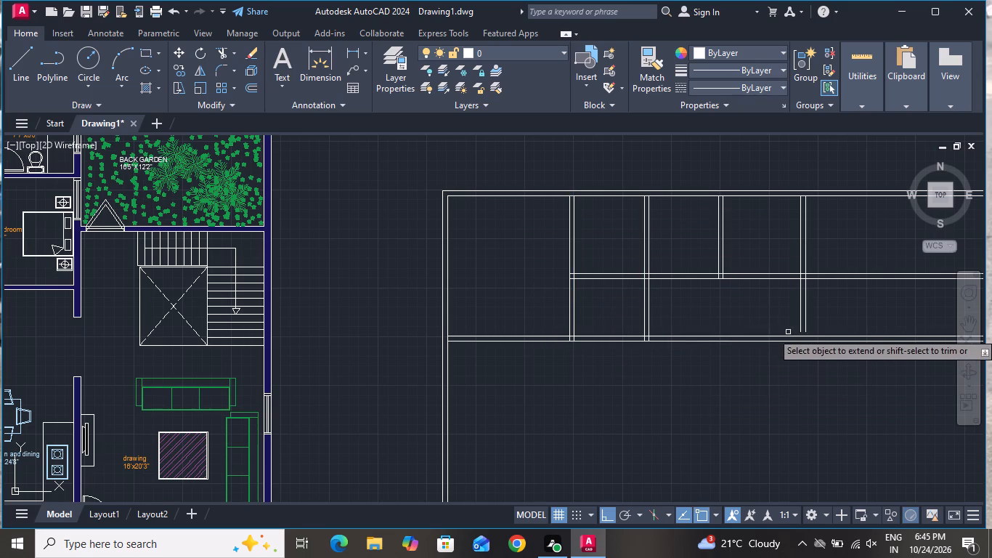
Extend both lines of the rightmost vertical partition down to the lower line of the lower horizontal partition.
{"action": "left_click", "coordinate": [792, 316]}
{"action": "left_click", "coordinate": [836, 318]}
{"action": "left_click", "coordinate": [773, 303]}
{"action": "left_click", "coordinate": [822, 308]}
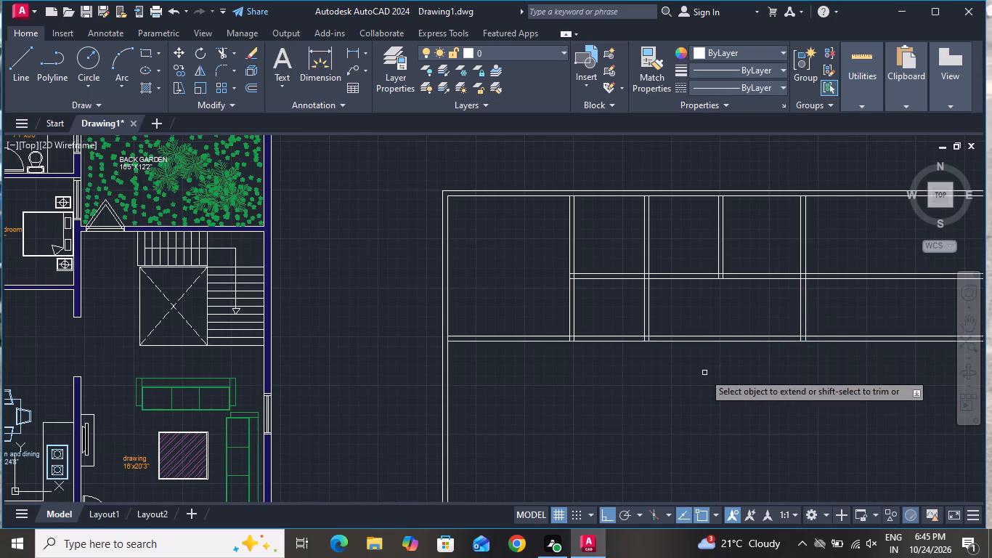
{"action": "right_click", "coordinate": [699, 376]}
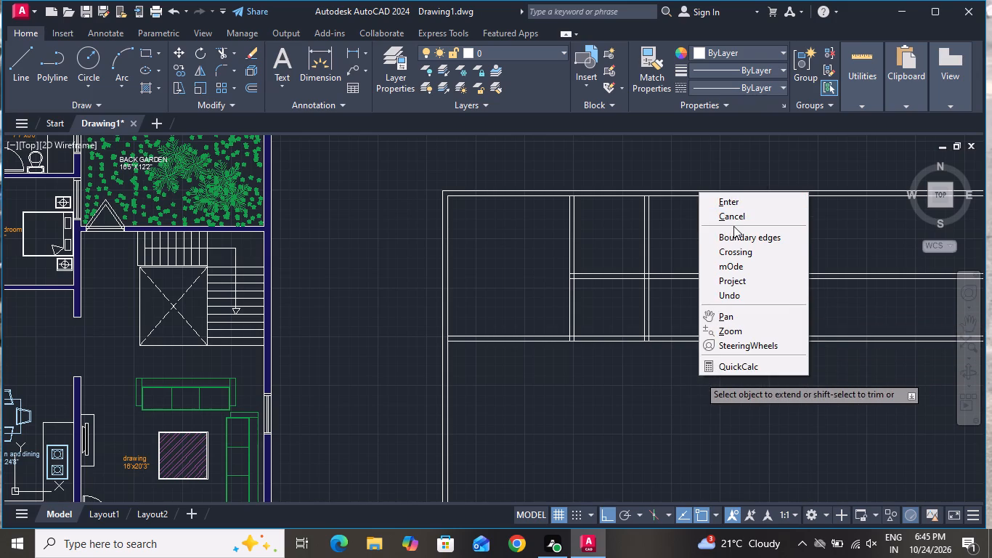
{"action": "left_click", "coordinate": [733, 239]}
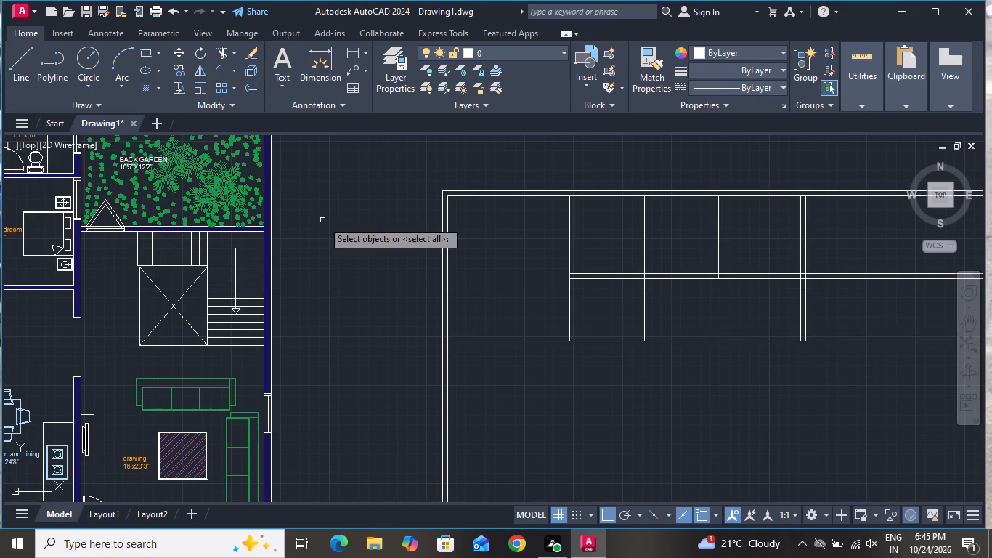
{"action": "right_click", "coordinate": [322, 220]}
{"action": "right_click", "coordinate": [367, 281]}
{"action": "right_click", "coordinate": [373, 283]}
{"action": "left_click", "coordinate": [377, 299]}
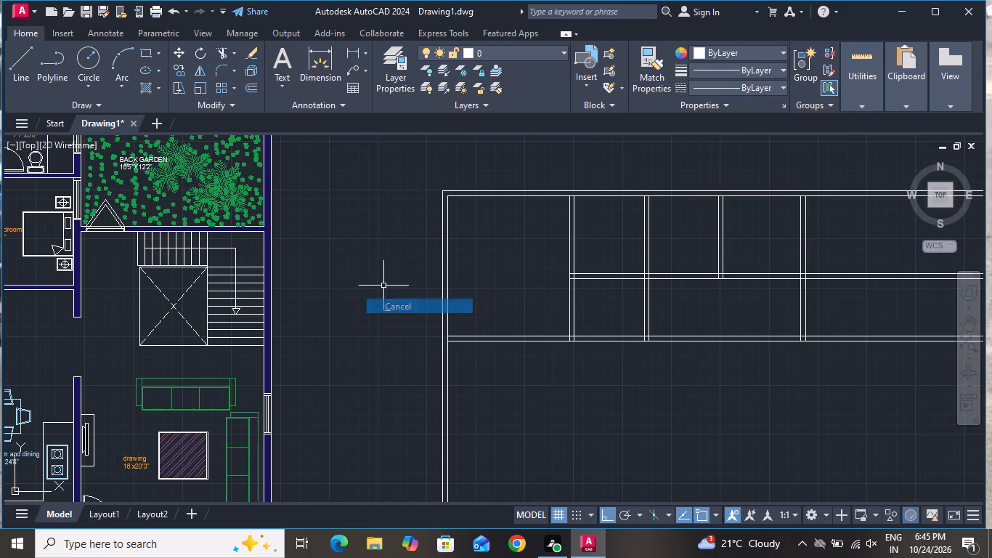
Trim away both lines of the lower horizontal partition between the second and the rightmost vertical partitions.
{"action": "left_click", "coordinate": [214, 51]}
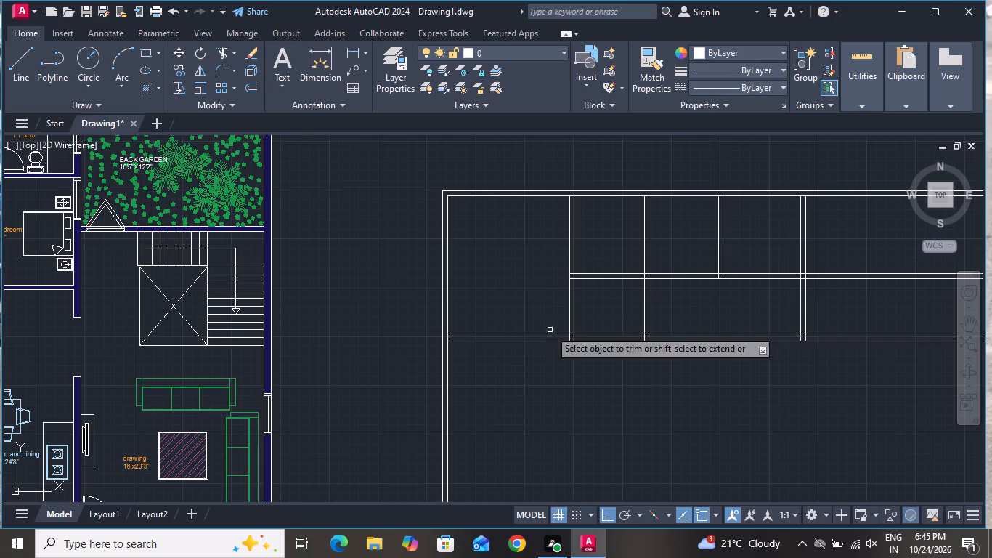
{"action": "left_click", "coordinate": [707, 320]}
{"action": "left_click", "coordinate": [697, 392]}
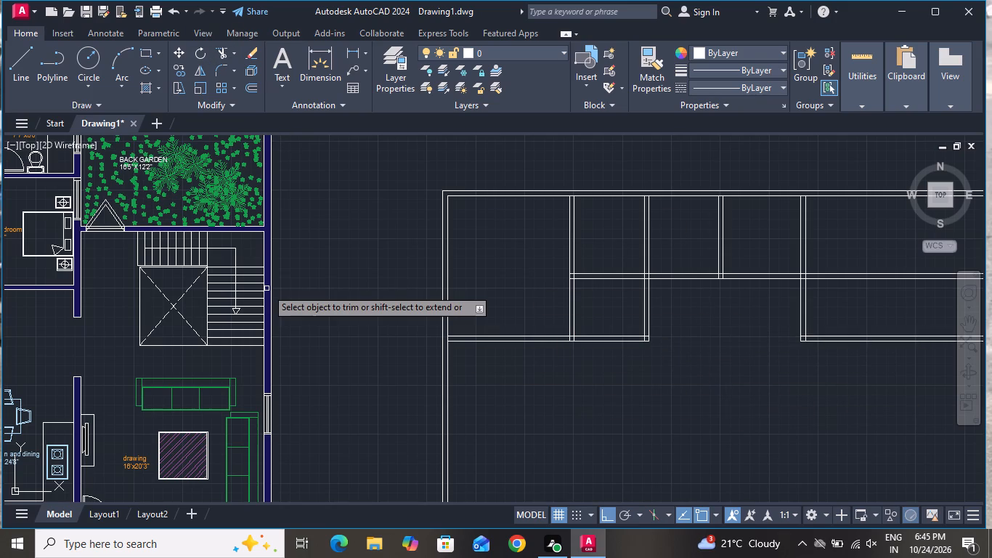
{"action": "scroll", "coordinate": [267, 287], "scroll_direction": "down", "scroll_amount": 1}
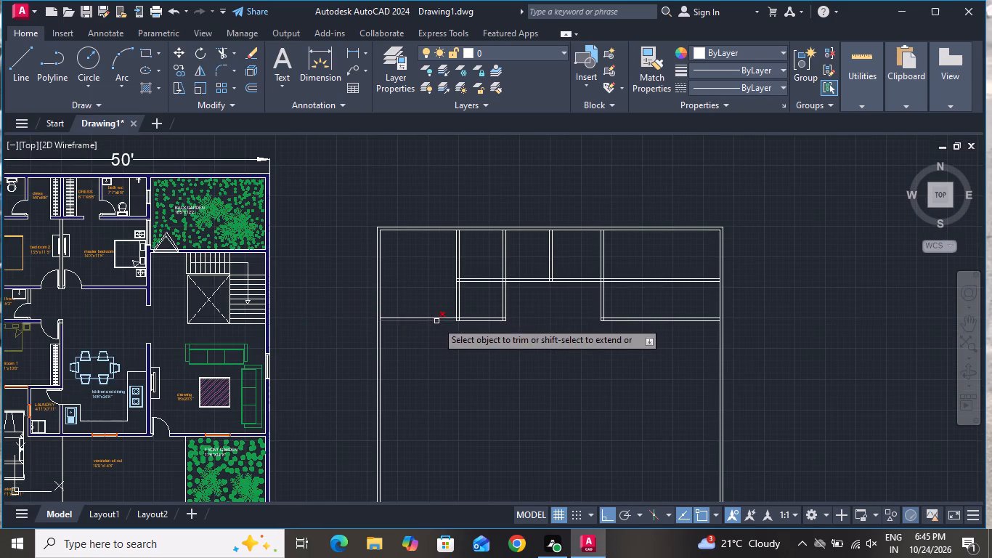
{"action": "scroll", "coordinate": [540, 311], "scroll_direction": "up", "scroll_amount": 2}
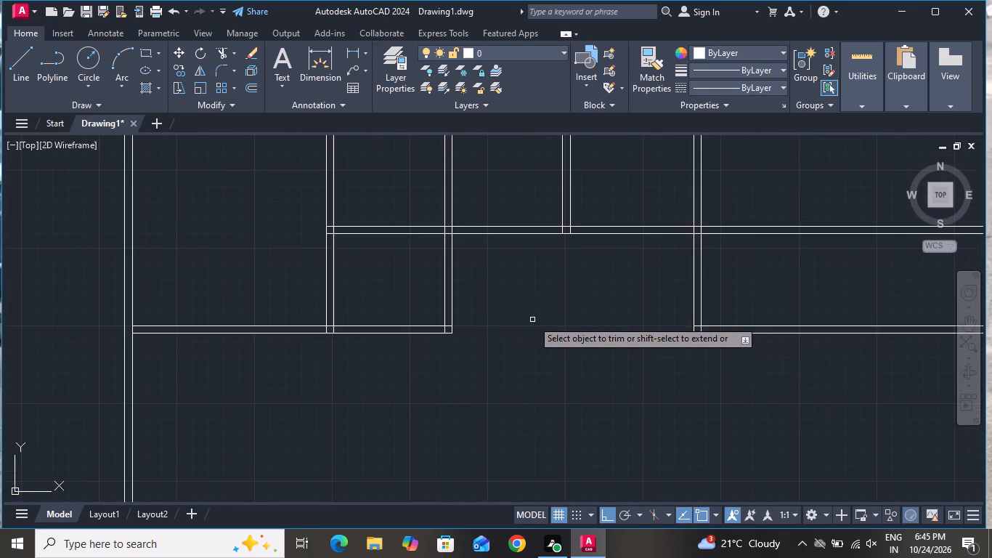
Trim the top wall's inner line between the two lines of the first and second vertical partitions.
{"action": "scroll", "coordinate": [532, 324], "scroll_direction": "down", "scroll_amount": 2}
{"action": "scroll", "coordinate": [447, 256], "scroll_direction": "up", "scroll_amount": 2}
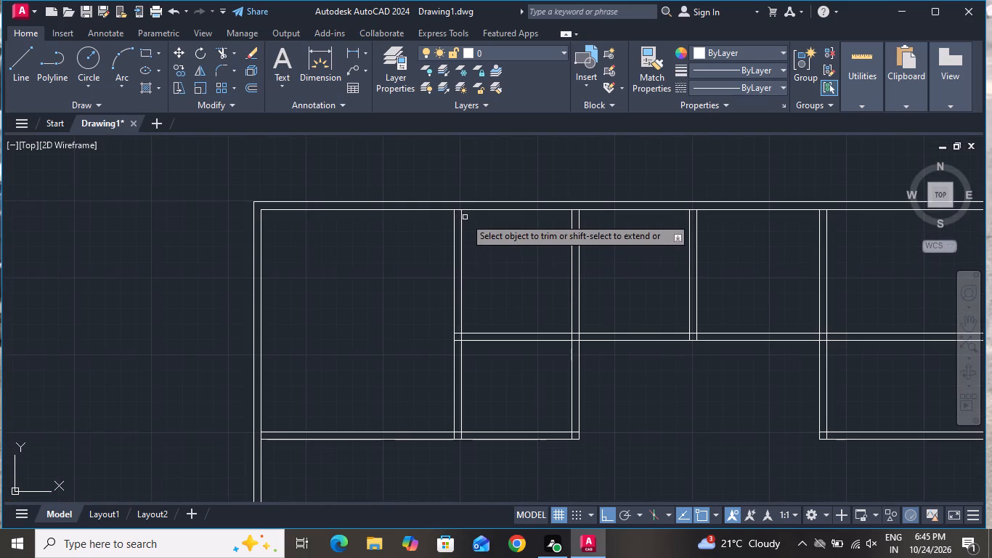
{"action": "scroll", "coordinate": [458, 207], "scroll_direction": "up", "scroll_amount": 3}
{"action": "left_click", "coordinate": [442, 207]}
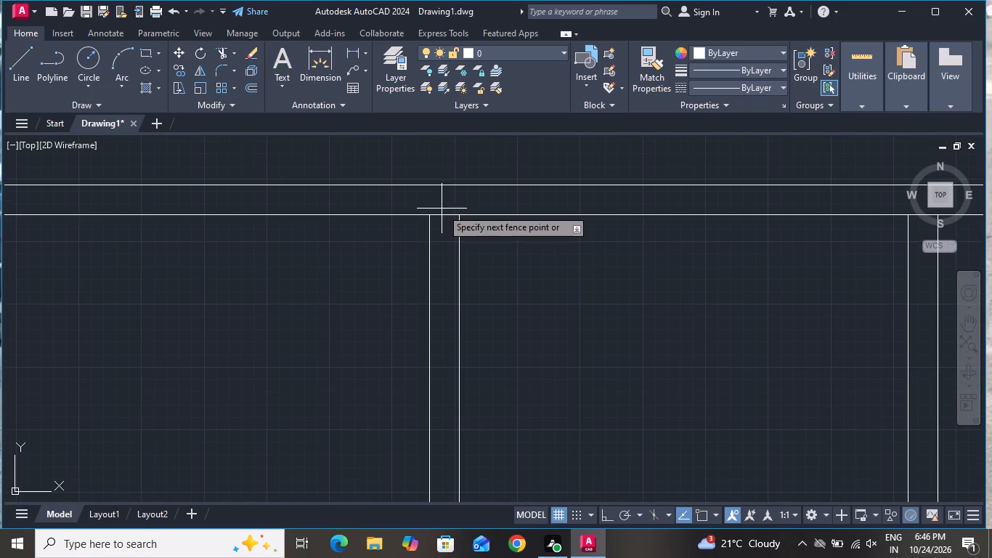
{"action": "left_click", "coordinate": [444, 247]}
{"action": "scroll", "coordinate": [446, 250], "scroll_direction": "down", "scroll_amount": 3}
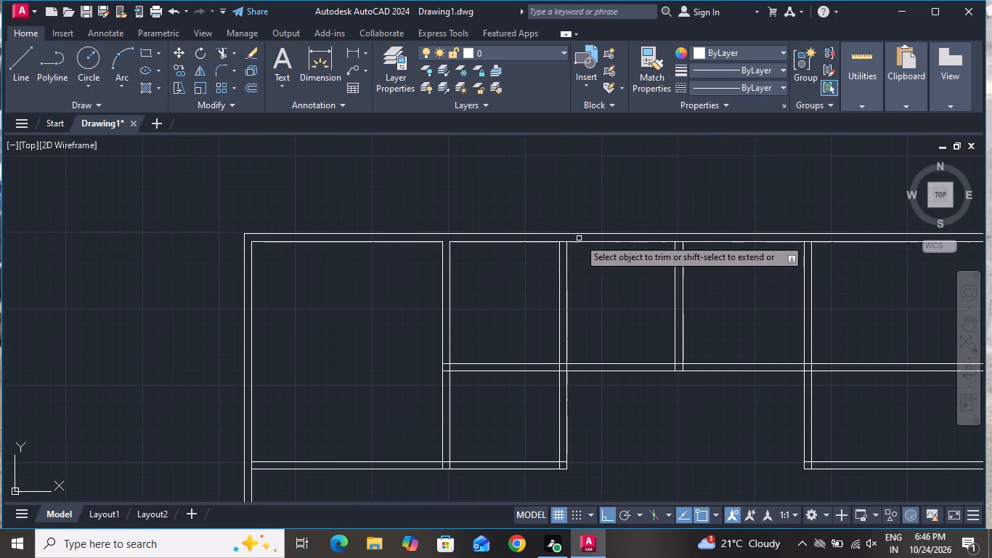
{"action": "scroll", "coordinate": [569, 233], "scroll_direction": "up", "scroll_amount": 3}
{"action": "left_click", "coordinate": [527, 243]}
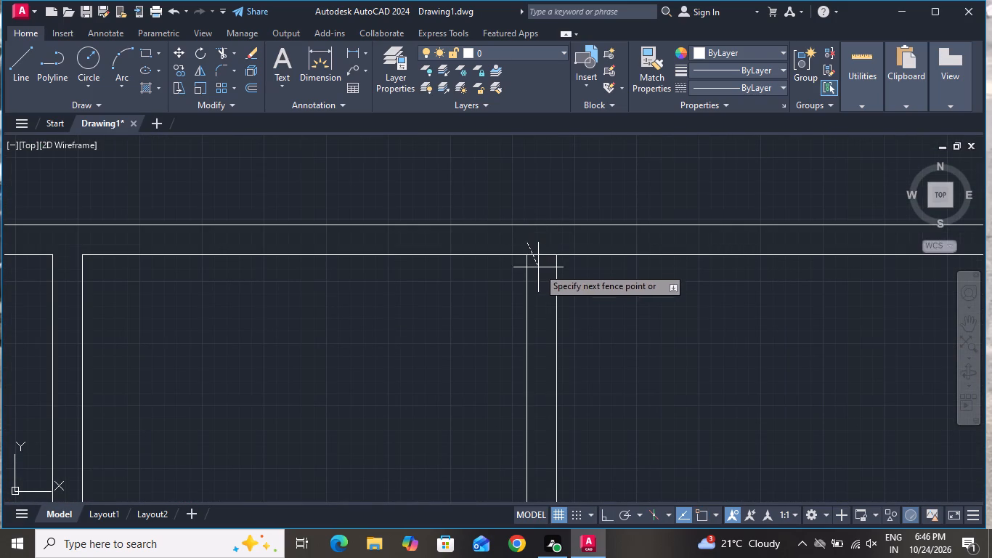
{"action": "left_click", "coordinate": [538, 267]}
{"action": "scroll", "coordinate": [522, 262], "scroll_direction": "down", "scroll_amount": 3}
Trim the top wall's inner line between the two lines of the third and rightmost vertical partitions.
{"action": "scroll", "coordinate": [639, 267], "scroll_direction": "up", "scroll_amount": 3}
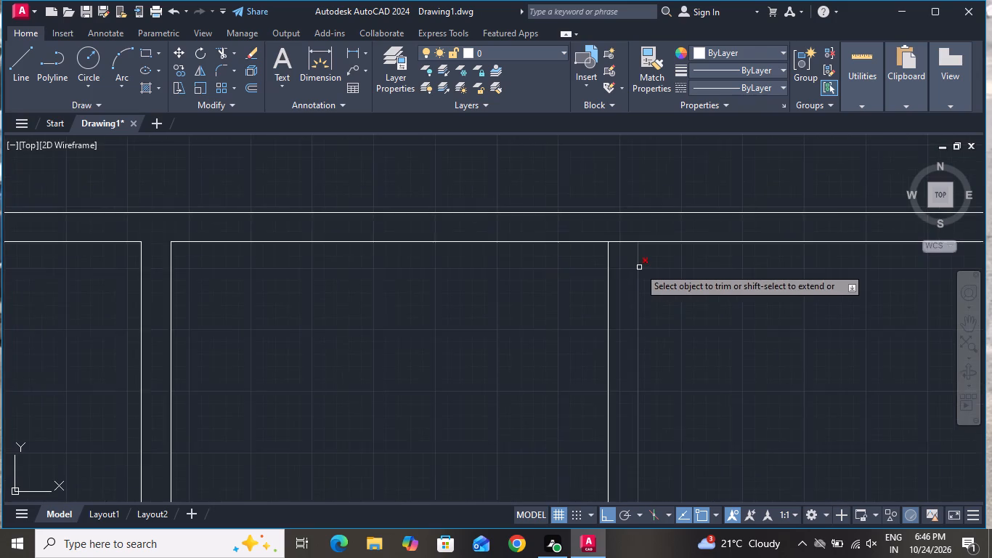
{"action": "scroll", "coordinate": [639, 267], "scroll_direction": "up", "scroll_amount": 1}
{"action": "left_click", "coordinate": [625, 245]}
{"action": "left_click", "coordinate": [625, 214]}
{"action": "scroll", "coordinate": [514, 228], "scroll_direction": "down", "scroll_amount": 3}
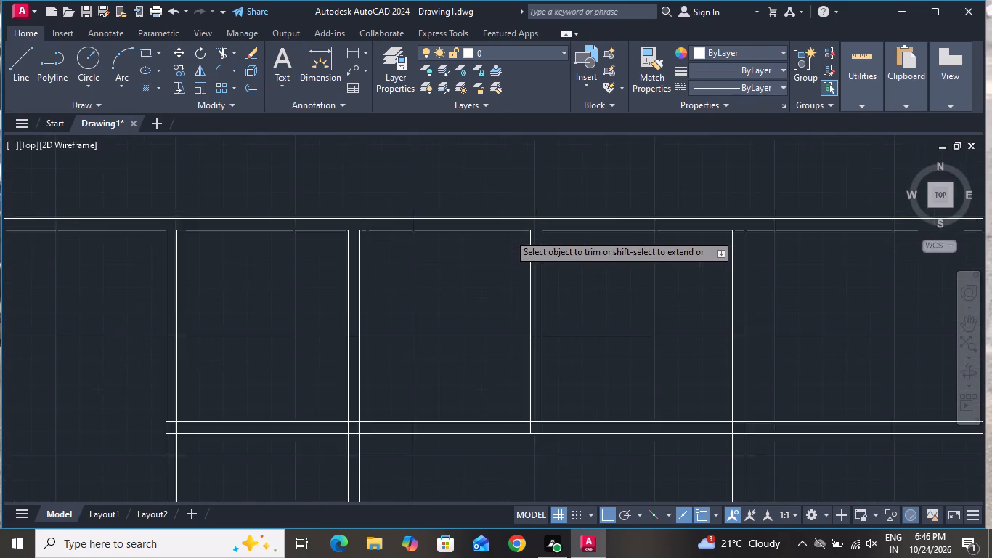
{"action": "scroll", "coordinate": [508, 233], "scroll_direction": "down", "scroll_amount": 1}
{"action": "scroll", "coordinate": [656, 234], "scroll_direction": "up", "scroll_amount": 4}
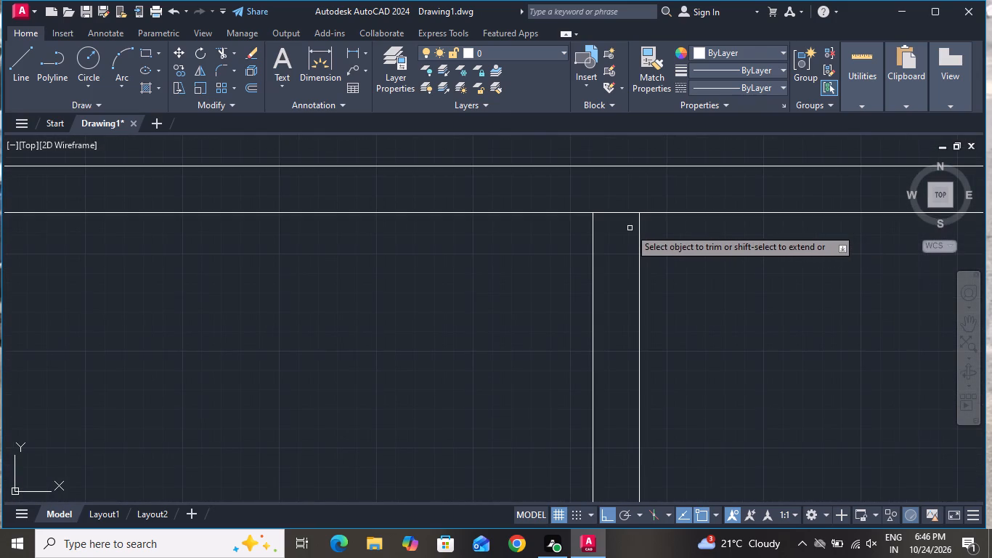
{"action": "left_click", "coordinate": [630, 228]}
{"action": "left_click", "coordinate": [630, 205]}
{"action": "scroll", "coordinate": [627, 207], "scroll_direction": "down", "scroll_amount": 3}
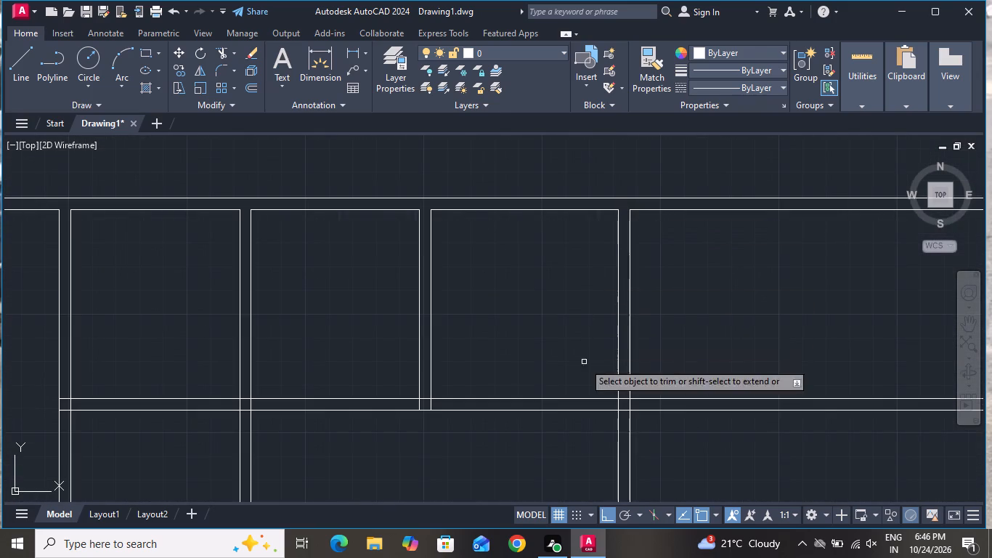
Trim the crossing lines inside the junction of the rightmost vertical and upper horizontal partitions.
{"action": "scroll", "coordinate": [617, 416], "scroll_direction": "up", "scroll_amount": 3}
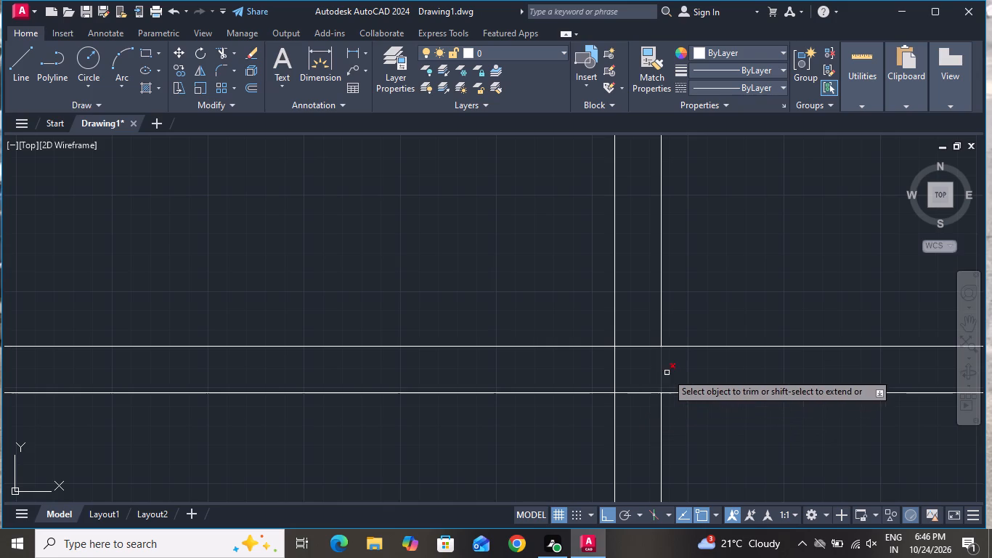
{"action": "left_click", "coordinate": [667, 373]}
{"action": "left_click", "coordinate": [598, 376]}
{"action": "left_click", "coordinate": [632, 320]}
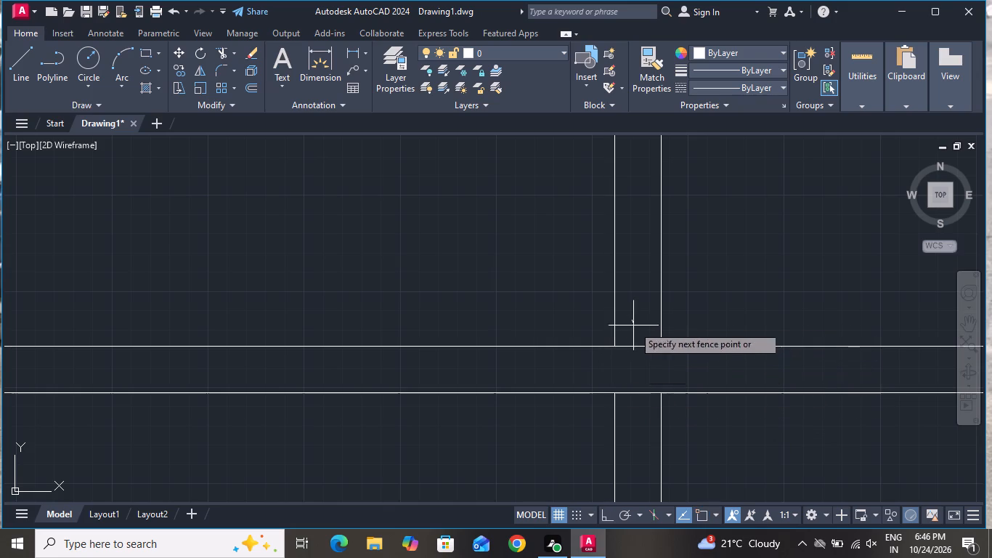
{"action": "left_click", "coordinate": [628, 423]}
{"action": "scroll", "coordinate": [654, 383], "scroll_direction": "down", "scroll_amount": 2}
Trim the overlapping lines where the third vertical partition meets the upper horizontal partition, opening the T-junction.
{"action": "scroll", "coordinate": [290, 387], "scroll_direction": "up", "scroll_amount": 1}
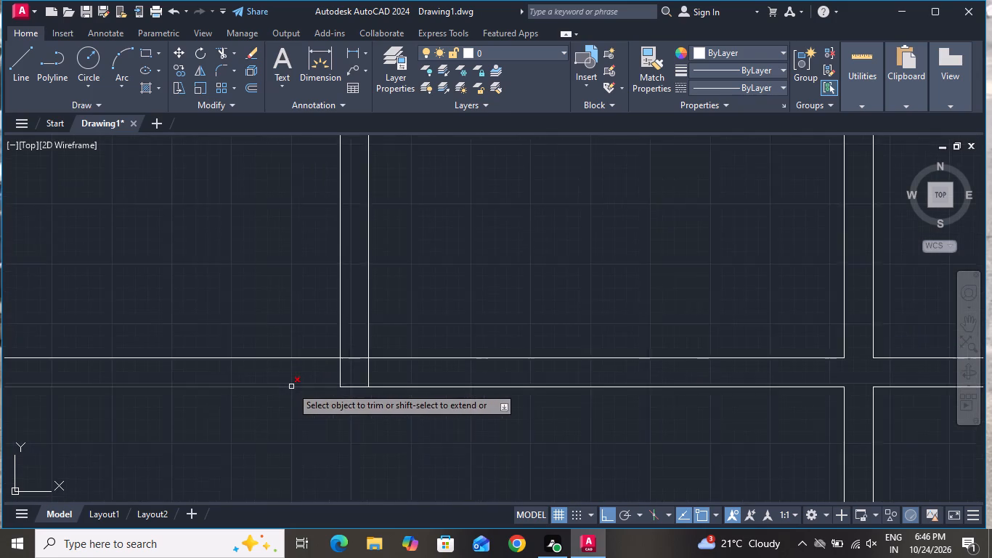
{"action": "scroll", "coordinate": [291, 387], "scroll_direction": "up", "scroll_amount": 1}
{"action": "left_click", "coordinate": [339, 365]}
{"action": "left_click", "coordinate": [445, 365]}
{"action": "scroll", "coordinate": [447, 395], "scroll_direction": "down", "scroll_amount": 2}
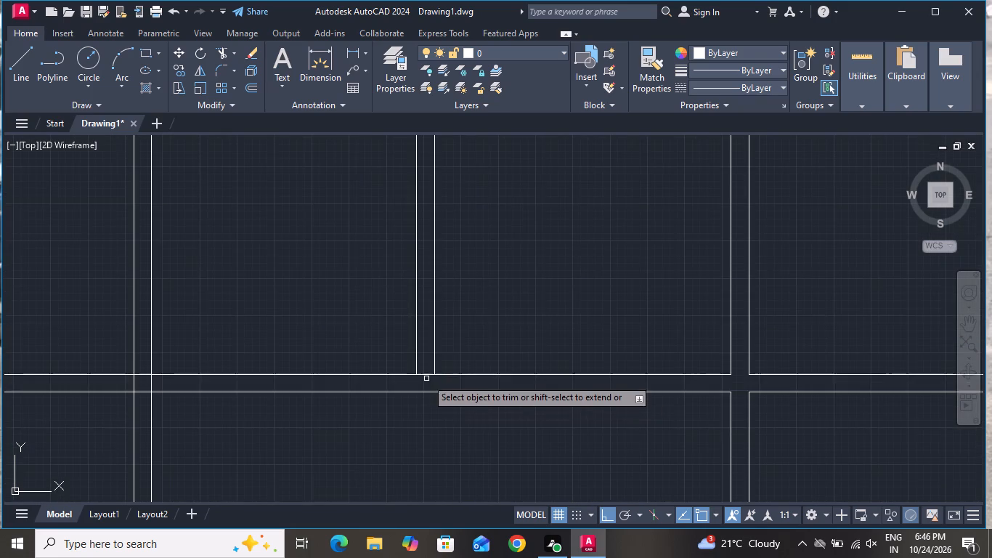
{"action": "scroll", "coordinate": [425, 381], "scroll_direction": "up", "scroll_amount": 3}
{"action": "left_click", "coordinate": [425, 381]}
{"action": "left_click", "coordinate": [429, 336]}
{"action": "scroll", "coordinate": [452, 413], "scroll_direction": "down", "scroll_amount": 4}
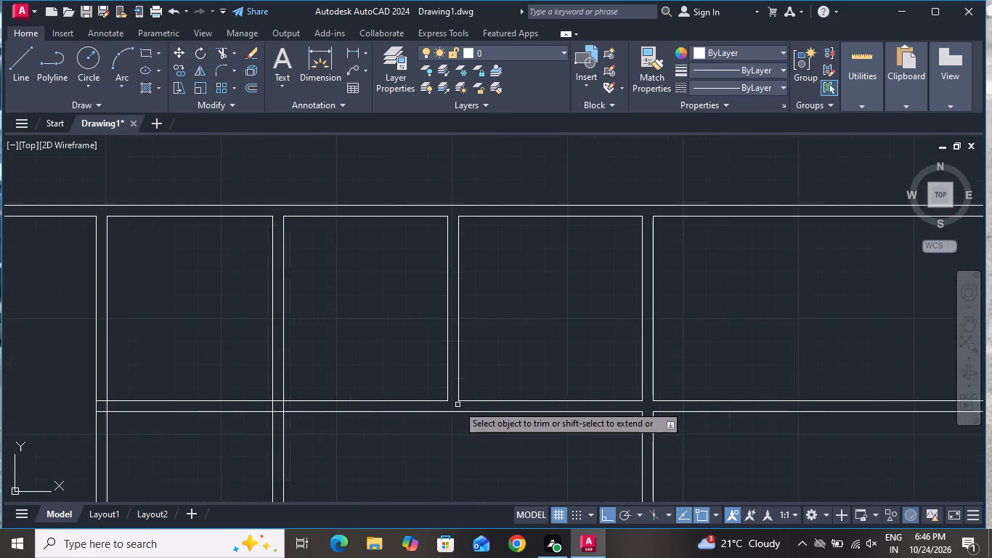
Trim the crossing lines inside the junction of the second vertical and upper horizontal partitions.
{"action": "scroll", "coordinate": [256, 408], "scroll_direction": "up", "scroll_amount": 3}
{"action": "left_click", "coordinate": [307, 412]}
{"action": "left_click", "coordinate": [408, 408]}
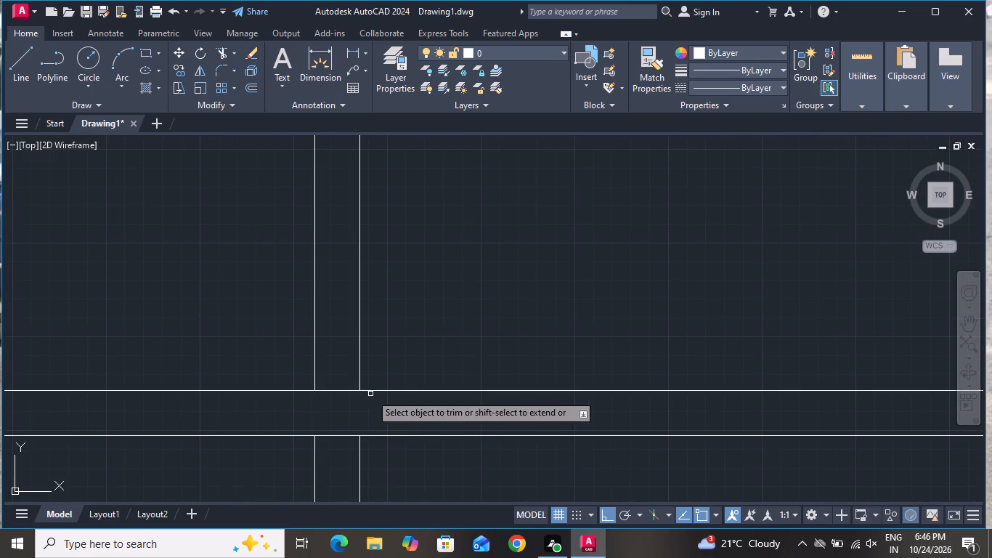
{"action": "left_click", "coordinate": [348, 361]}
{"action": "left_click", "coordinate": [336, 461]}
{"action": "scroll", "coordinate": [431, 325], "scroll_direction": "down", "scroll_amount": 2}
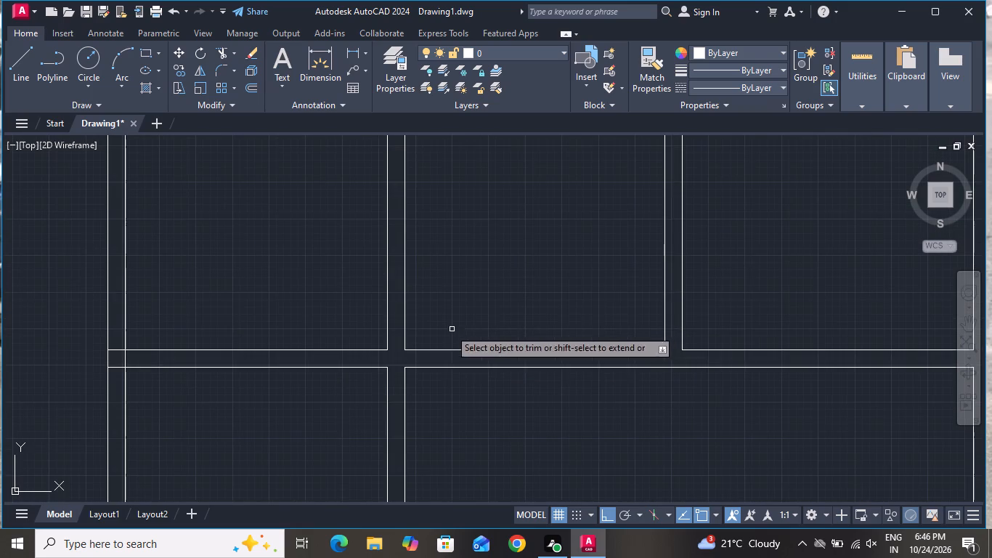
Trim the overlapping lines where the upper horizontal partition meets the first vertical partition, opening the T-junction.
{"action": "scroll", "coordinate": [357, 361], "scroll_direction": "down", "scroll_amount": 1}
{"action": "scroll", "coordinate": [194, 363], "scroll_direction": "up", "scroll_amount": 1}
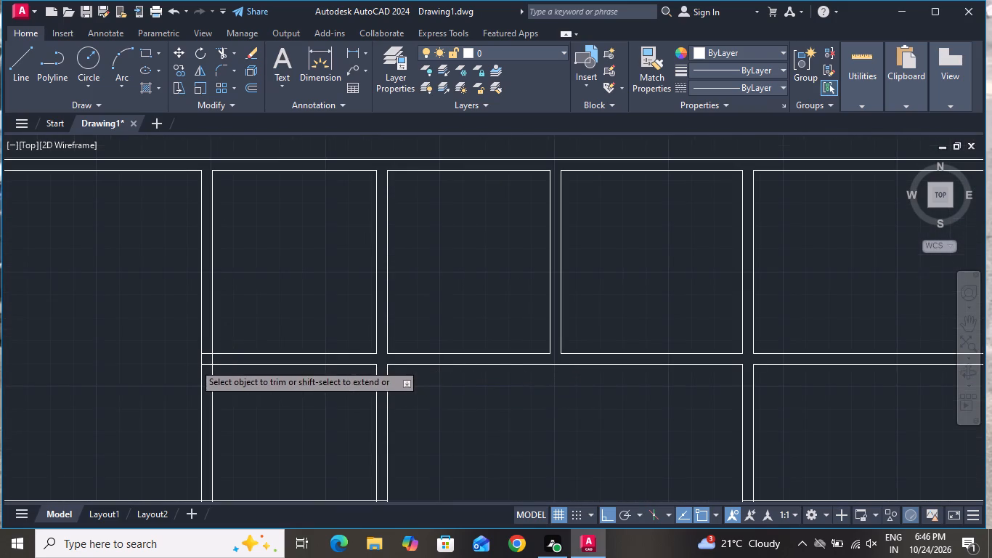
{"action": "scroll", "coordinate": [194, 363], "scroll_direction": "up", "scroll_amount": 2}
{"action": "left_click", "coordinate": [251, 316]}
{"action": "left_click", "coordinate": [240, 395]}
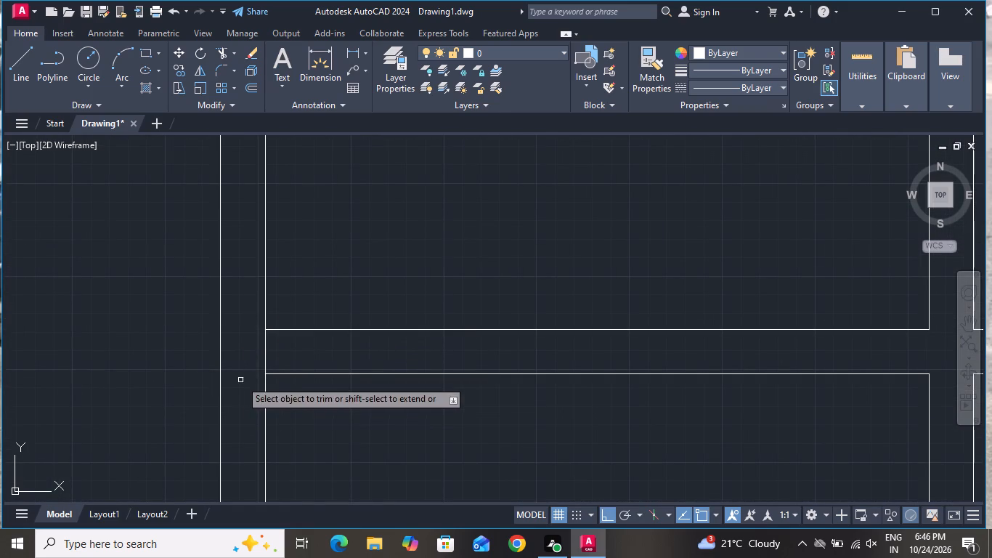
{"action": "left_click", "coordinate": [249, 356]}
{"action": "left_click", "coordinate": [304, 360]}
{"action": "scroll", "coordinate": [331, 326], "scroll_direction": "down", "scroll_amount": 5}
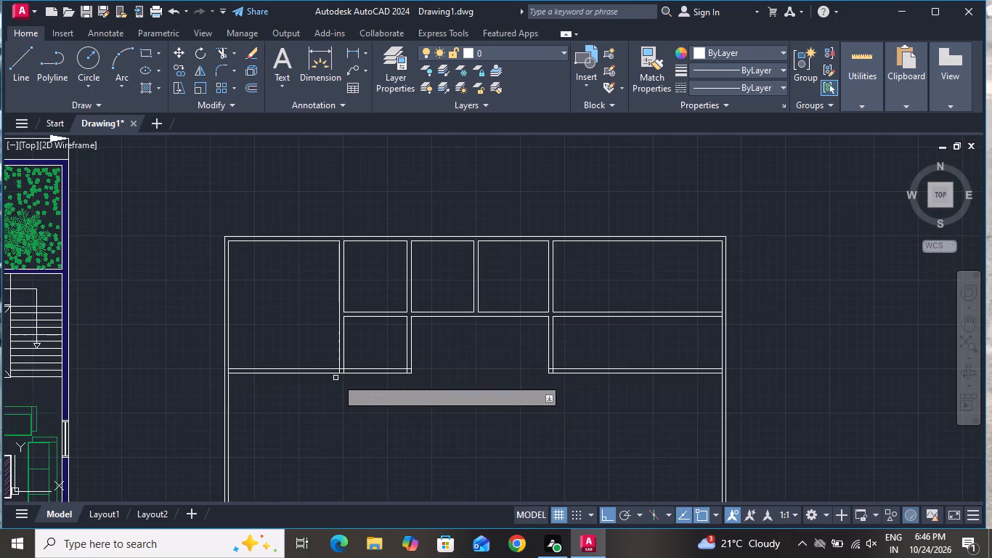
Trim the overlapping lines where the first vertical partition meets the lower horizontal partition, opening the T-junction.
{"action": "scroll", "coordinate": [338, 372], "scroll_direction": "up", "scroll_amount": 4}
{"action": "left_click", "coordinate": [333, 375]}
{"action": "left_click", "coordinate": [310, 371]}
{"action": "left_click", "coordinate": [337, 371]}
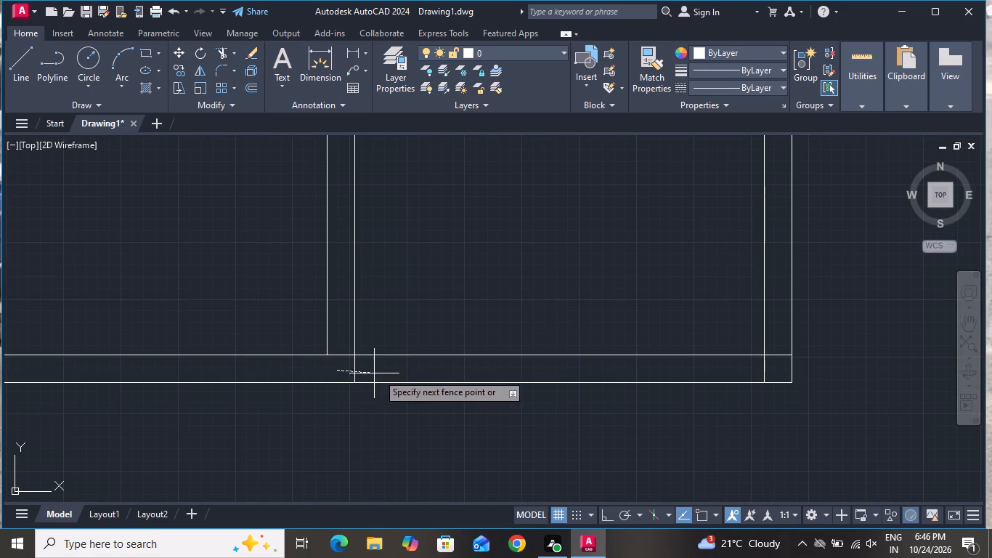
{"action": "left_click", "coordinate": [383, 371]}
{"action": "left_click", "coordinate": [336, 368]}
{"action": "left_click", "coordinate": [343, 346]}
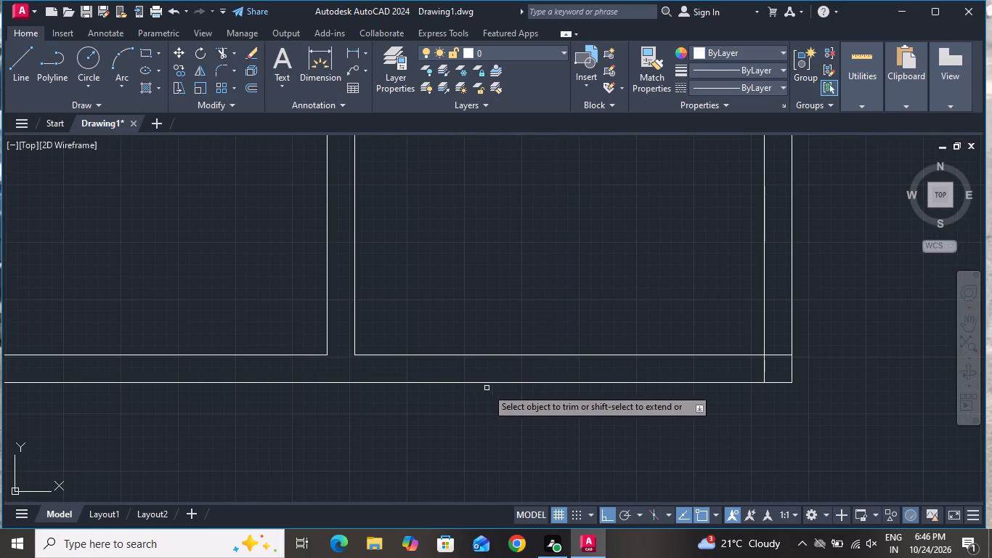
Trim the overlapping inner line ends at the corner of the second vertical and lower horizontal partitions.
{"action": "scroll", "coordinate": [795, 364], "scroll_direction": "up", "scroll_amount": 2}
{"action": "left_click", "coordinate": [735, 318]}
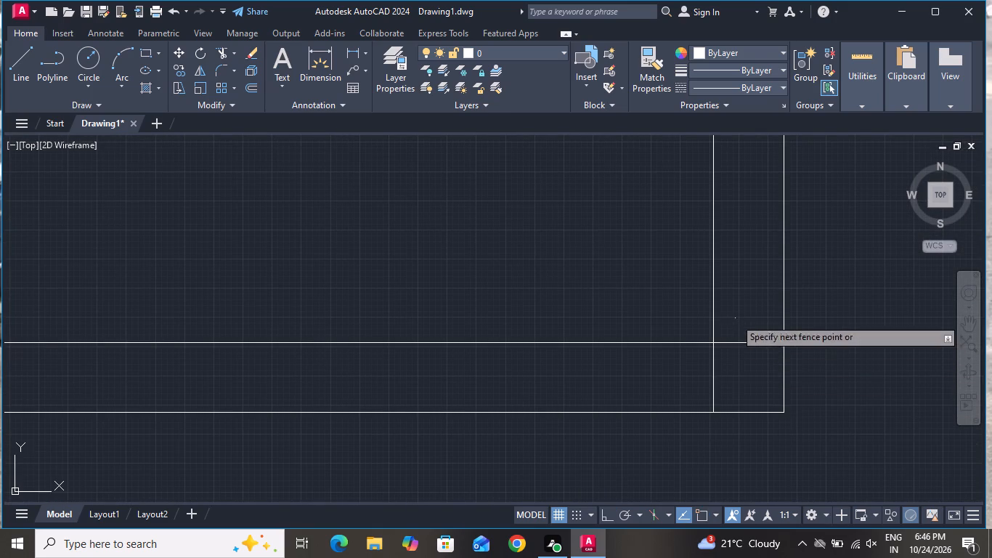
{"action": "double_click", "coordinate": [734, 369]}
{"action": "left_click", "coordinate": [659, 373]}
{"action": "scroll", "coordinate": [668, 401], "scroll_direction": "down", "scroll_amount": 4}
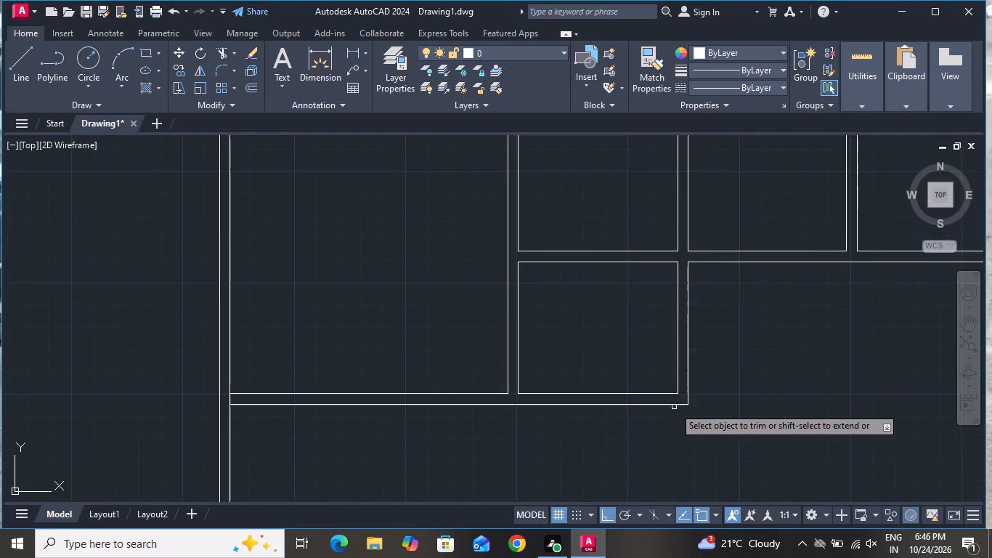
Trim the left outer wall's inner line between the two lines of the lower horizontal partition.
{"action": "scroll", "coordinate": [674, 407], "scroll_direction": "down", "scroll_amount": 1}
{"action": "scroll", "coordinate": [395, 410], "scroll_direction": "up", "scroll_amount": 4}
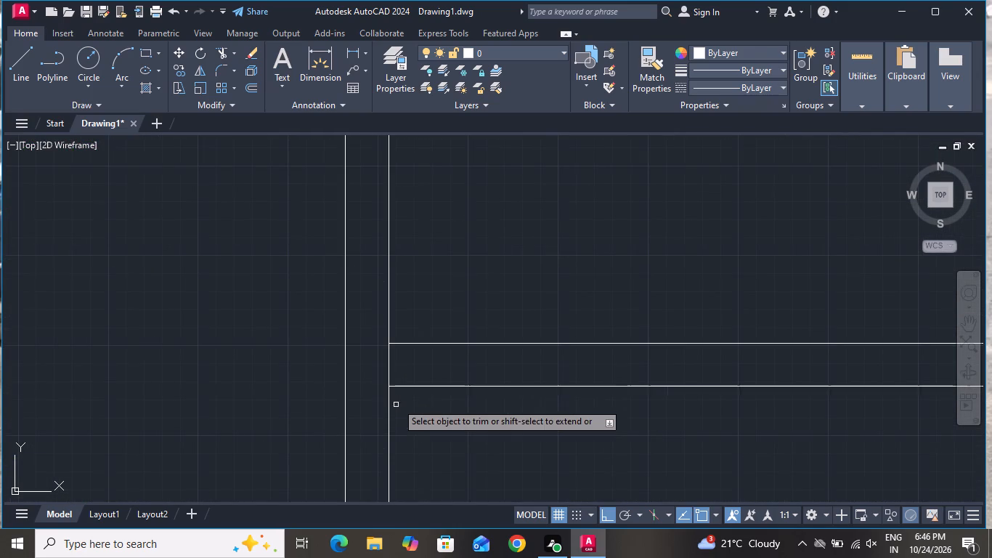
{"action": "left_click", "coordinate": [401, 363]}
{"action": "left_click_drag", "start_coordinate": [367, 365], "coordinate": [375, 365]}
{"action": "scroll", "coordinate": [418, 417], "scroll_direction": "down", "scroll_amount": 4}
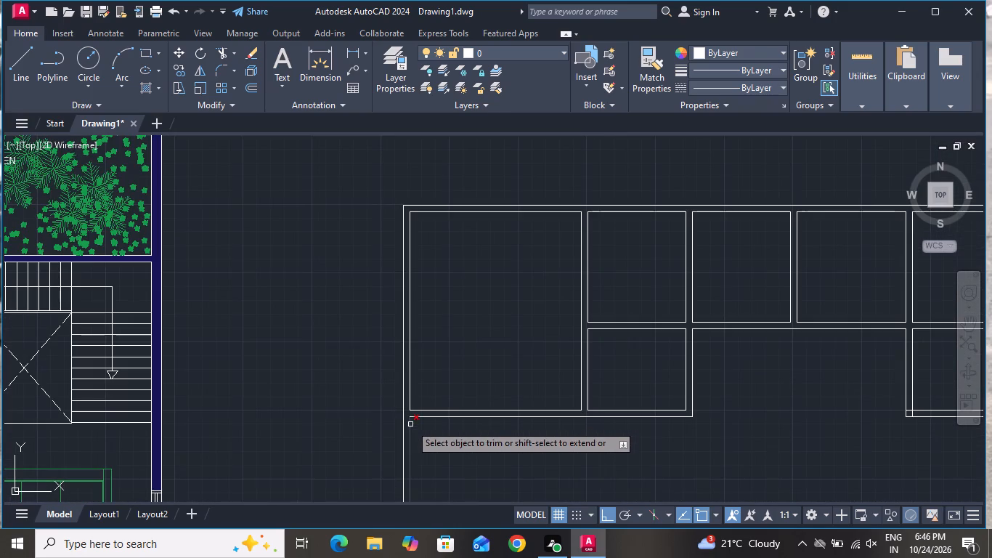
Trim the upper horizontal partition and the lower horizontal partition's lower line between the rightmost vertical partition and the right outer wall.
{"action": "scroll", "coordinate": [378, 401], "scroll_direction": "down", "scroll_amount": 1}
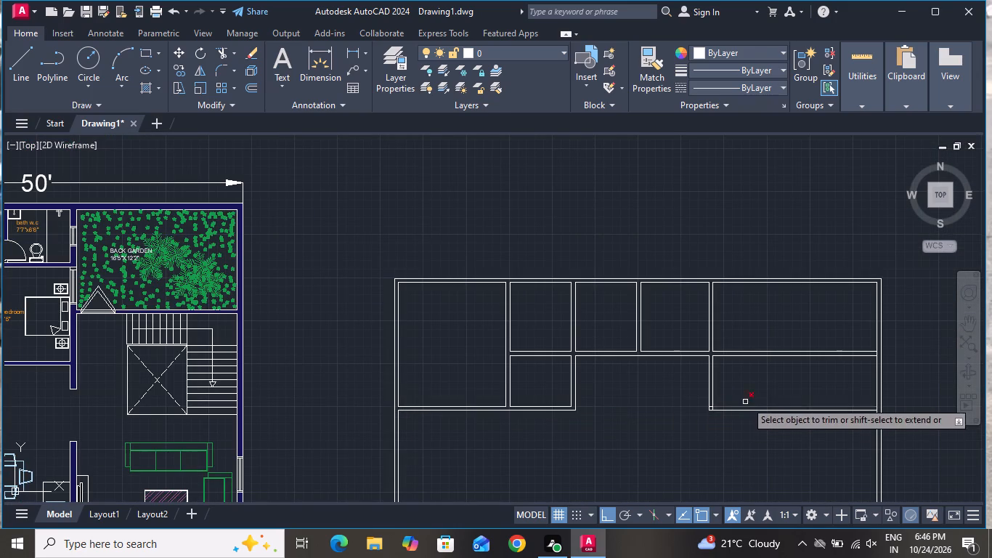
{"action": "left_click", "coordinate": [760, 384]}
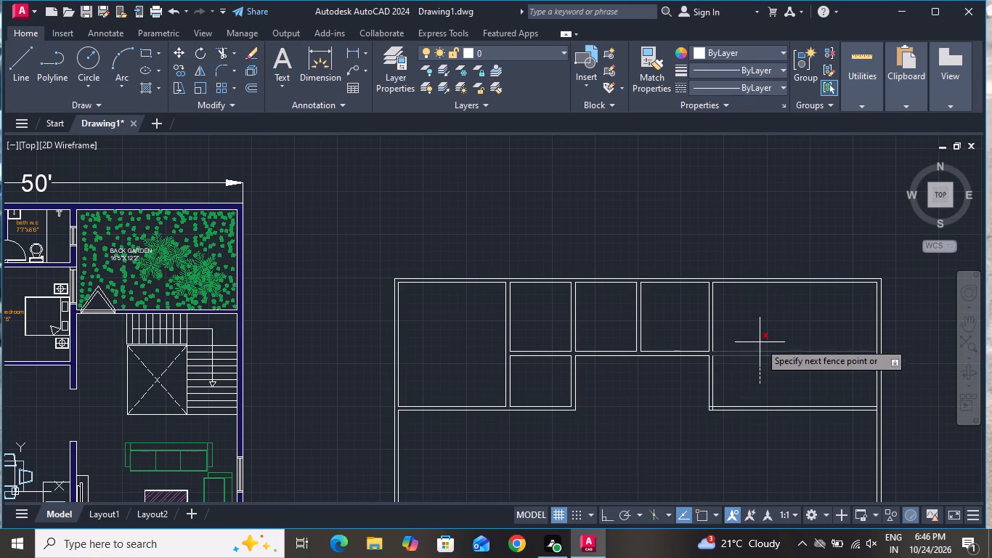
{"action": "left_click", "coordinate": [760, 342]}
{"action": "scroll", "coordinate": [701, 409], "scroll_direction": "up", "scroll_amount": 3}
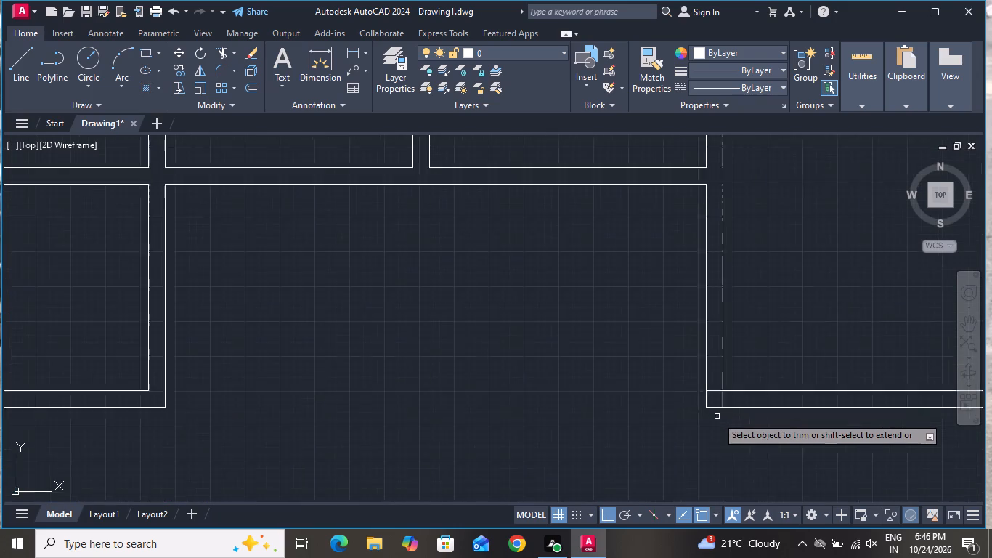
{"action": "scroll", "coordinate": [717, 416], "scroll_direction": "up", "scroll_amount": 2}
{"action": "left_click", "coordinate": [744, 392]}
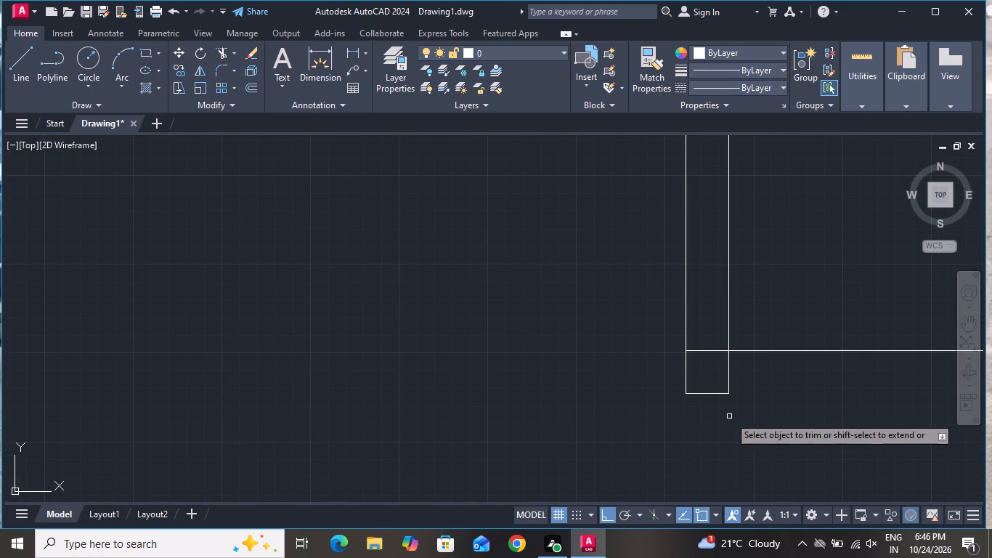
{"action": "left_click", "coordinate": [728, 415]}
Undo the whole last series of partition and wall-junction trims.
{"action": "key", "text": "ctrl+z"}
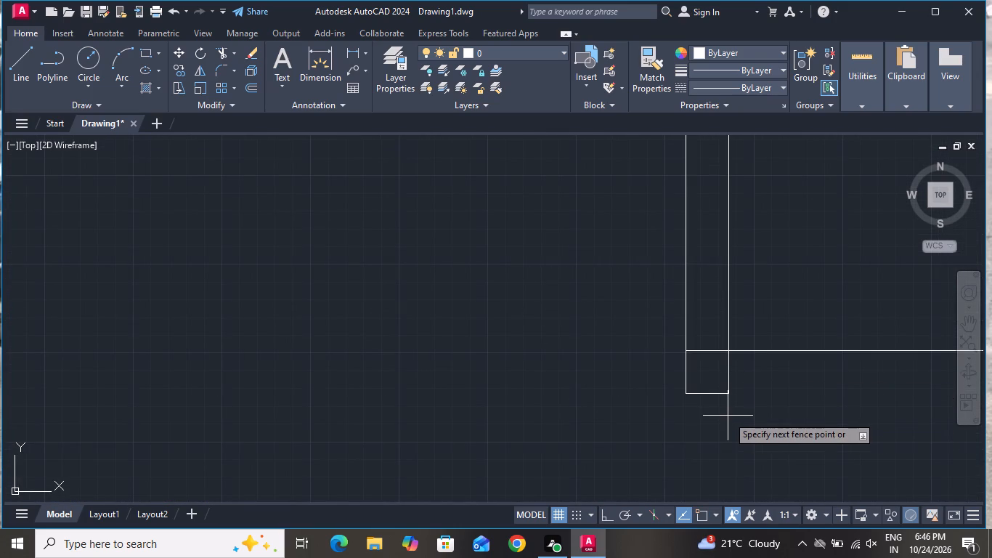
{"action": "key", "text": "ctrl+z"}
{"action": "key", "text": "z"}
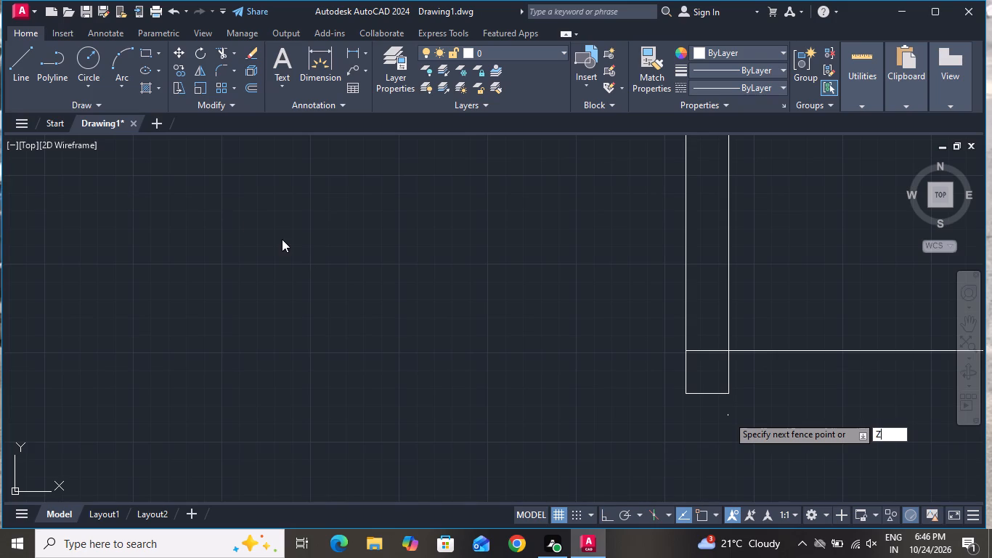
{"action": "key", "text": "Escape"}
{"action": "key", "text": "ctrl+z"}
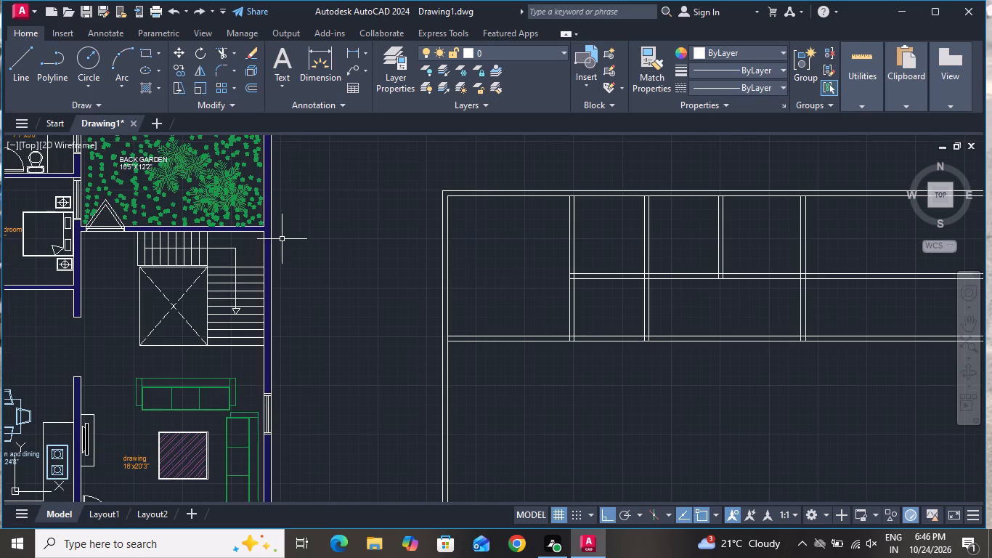
Trim away both lines of the lower horizontal partition between the second and rightmost vertical partitions.
{"action": "left_click", "coordinate": [222, 52]}
{"action": "scroll", "coordinate": [598, 413], "scroll_direction": "down", "scroll_amount": 1}
{"action": "left_click", "coordinate": [703, 358]}
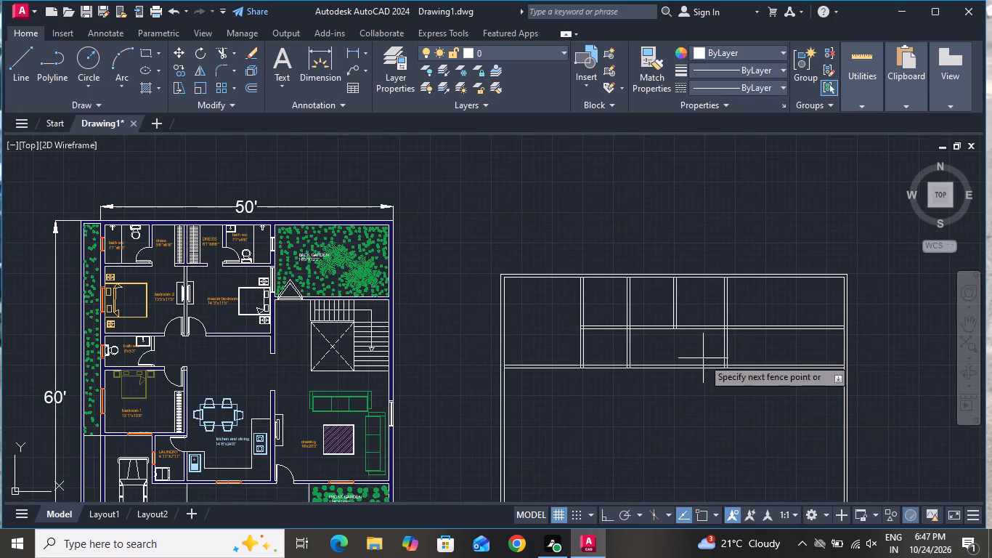
{"action": "left_click", "coordinate": [695, 385]}
Trim away both lines of the upper horizontal partition between the rightmost vertical partition and the right outer wall.
{"action": "left_click", "coordinate": [804, 347]}
{"action": "left_click", "coordinate": [812, 295]}
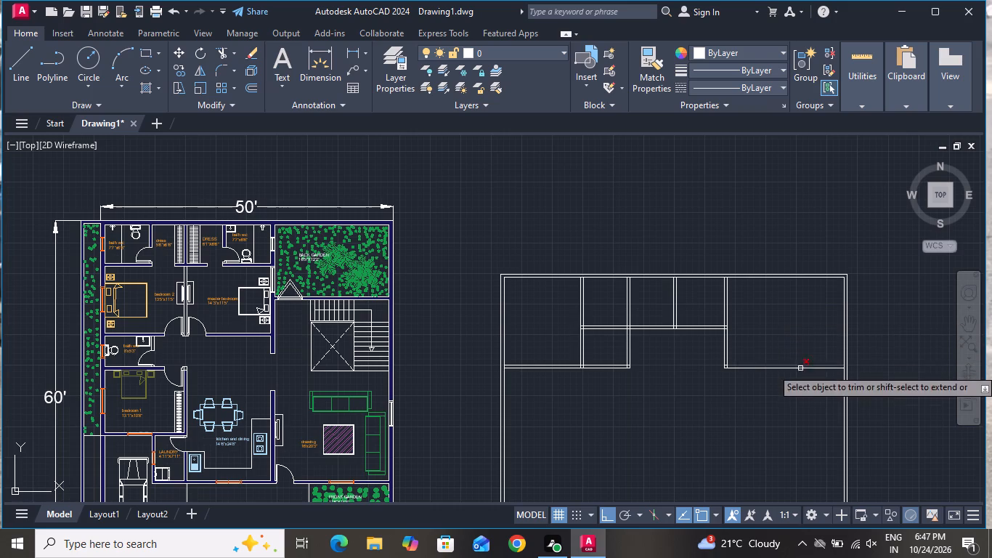
Trim the overlapping lines where the upper horizontal partition meets the rightmost vertical partition, leaving a clean open junction.
{"action": "scroll", "coordinate": [731, 331], "scroll_direction": "up", "scroll_amount": 4}
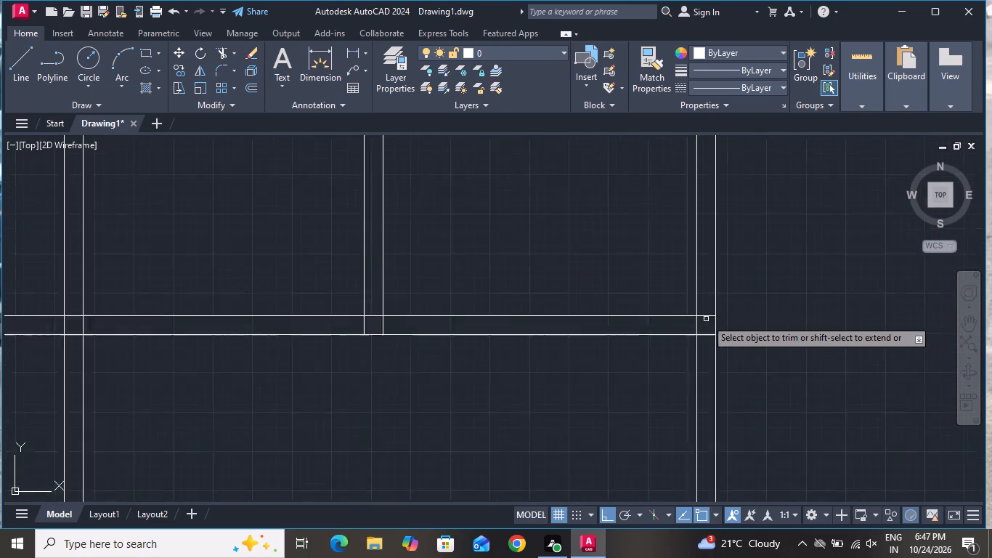
{"action": "scroll", "coordinate": [706, 319], "scroll_direction": "up", "scroll_amount": 1}
{"action": "left_click", "coordinate": [706, 319]}
{"action": "left_click", "coordinate": [707, 301]}
{"action": "left_click", "coordinate": [710, 332]}
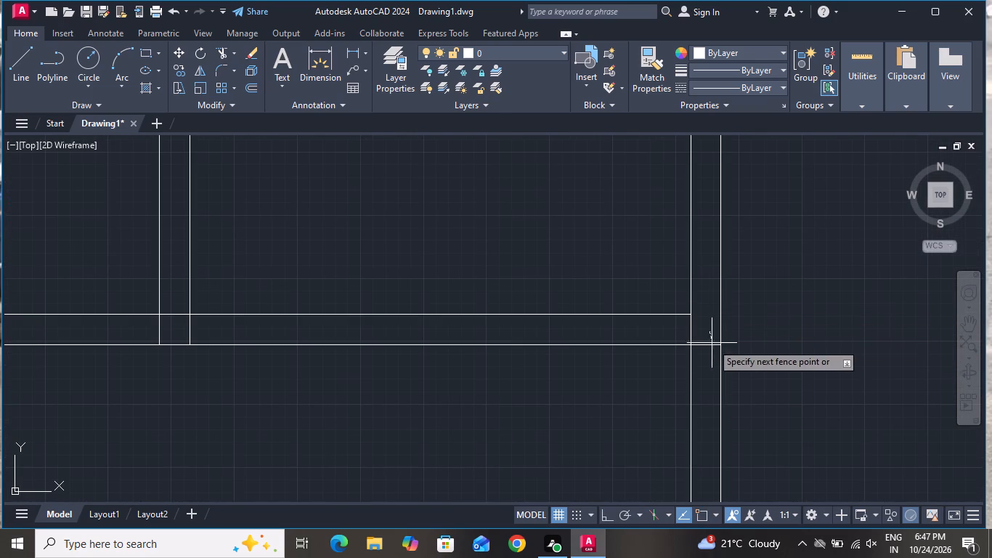
{"action": "left_click", "coordinate": [708, 376]}
{"action": "left_click", "coordinate": [712, 339]}
{"action": "left_click", "coordinate": [672, 333]}
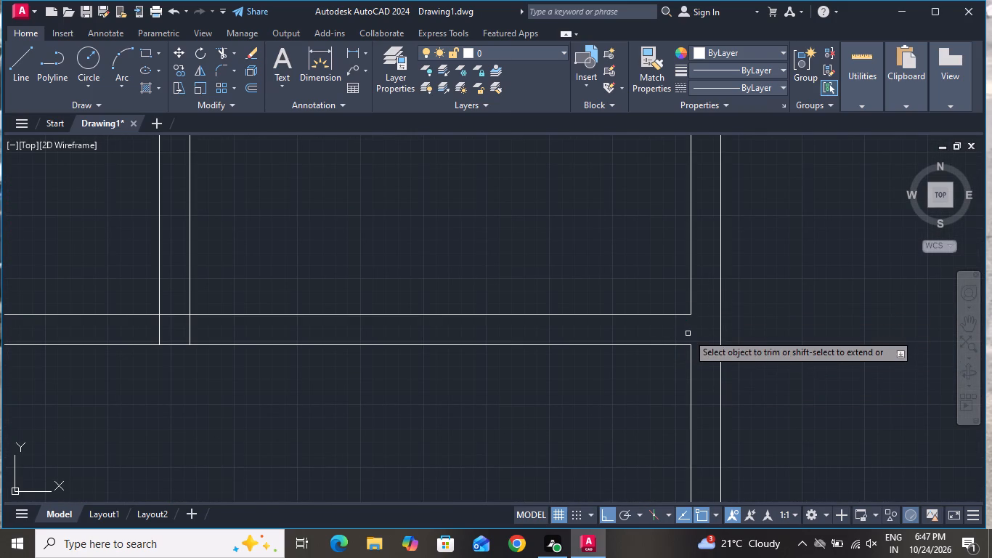
Trim the crossing lines at the corner where the rightmost vertical partition meets the lower horizontal partition.
{"action": "scroll", "coordinate": [688, 333], "scroll_direction": "down", "scroll_amount": 3}
{"action": "scroll", "coordinate": [697, 449], "scroll_direction": "up", "scroll_amount": 2}
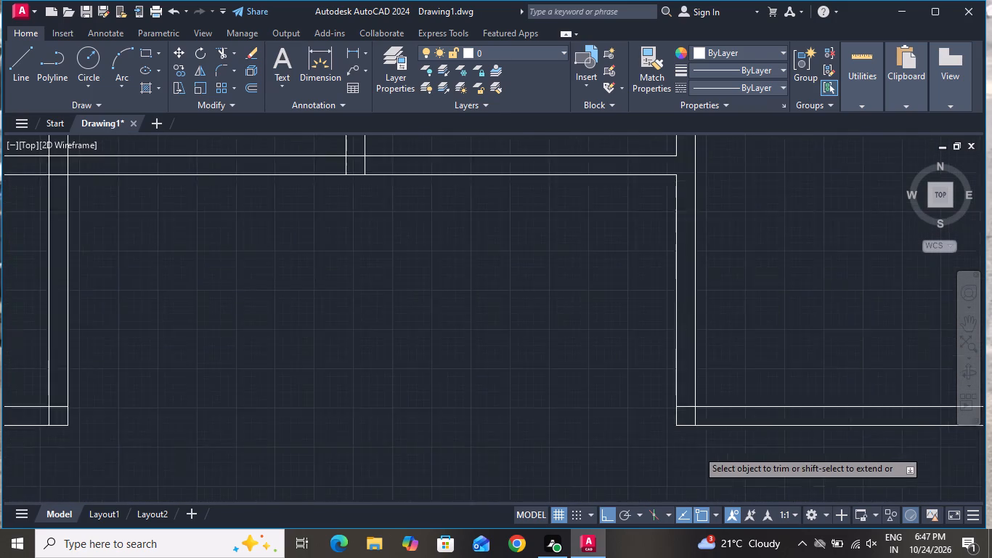
{"action": "scroll", "coordinate": [697, 450], "scroll_direction": "up", "scroll_amount": 1}
{"action": "scroll", "coordinate": [686, 389], "scroll_direction": "up", "scroll_amount": 3}
{"action": "left_click", "coordinate": [681, 360]}
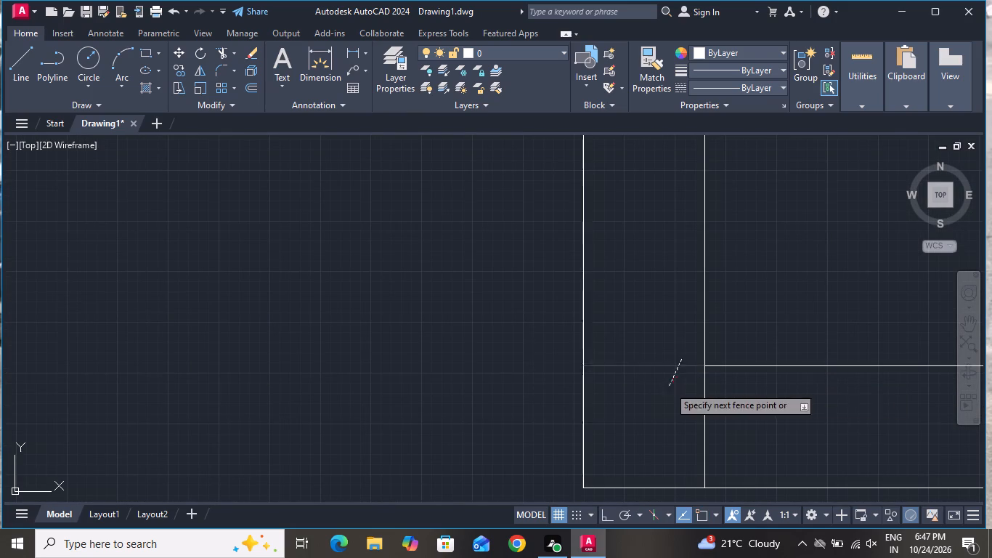
{"action": "left_click", "coordinate": [669, 387]}
{"action": "left_click", "coordinate": [669, 395]}
{"action": "left_click", "coordinate": [747, 410]}
Trim the right outer wall's inner line between the two lines of the lower horizontal partition.
{"action": "scroll", "coordinate": [363, 341], "scroll_direction": "down", "scroll_amount": 5}
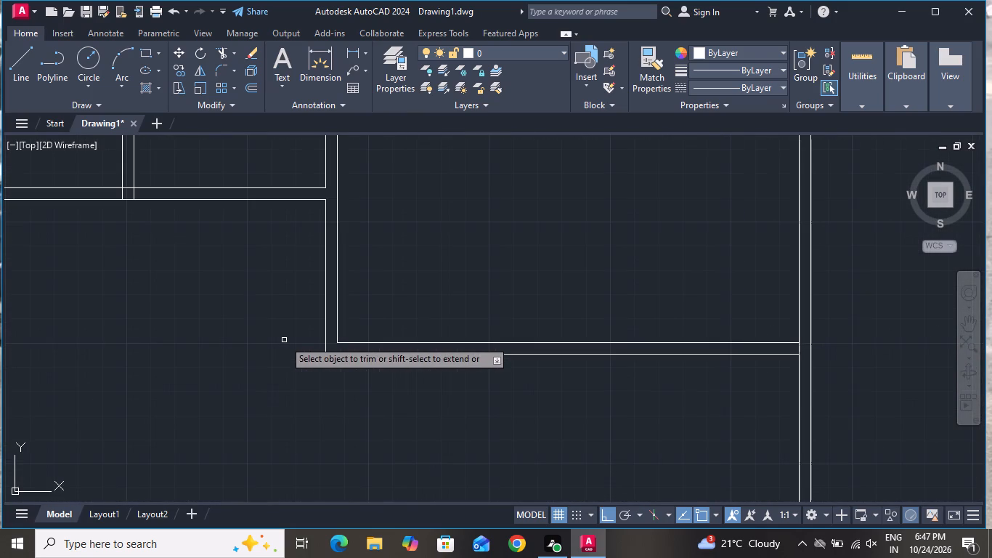
{"action": "scroll", "coordinate": [808, 347], "scroll_direction": "up", "scroll_amount": 5}
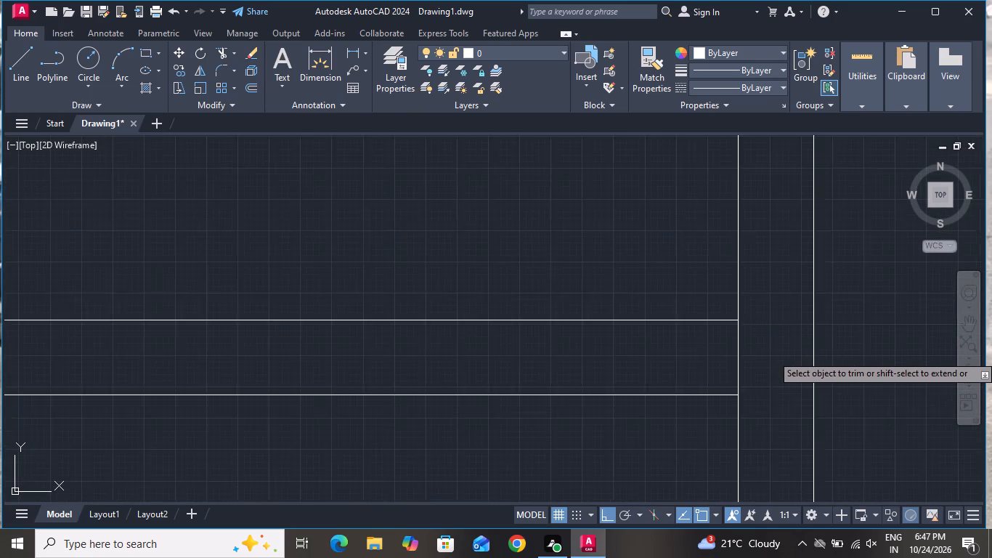
{"action": "left_click", "coordinate": [754, 344]}
{"action": "left_click", "coordinate": [624, 338]}
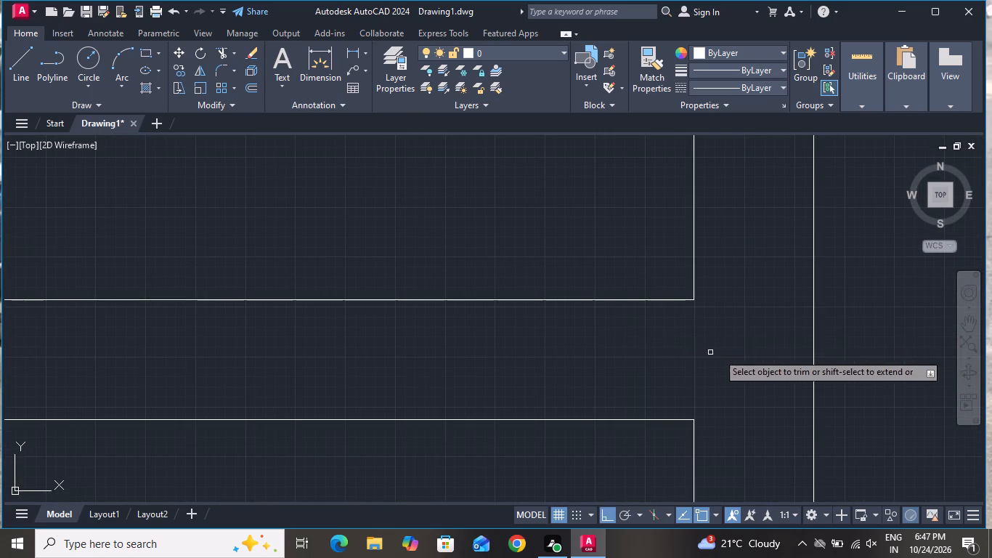
Trim the overlapping lines where the third vertical partition meets the upper horizontal partition.
{"action": "scroll", "coordinate": [769, 363], "scroll_direction": "down", "scroll_amount": 6}
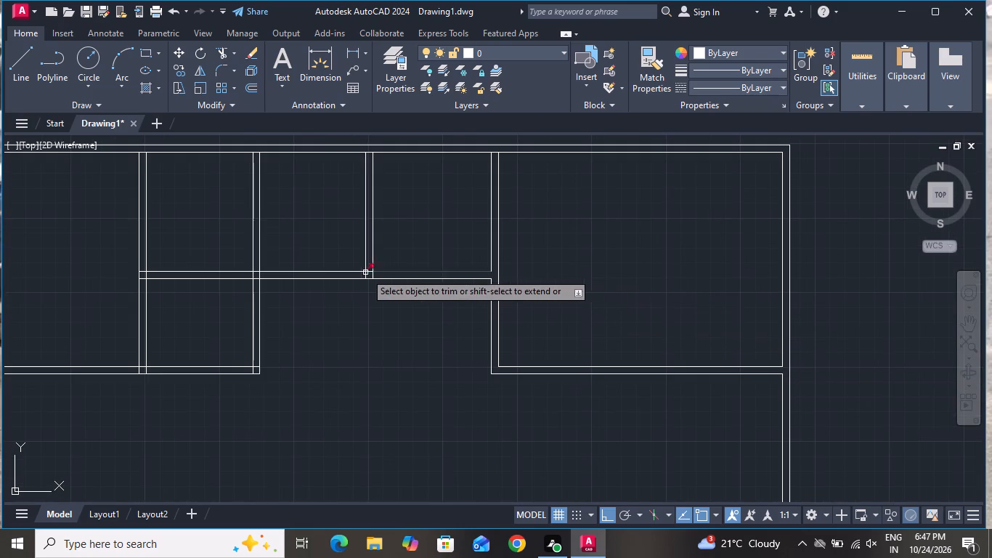
{"action": "scroll", "coordinate": [350, 271], "scroll_direction": "up", "scroll_amount": 4}
{"action": "left_click", "coordinate": [375, 280]}
{"action": "left_click", "coordinate": [518, 283]}
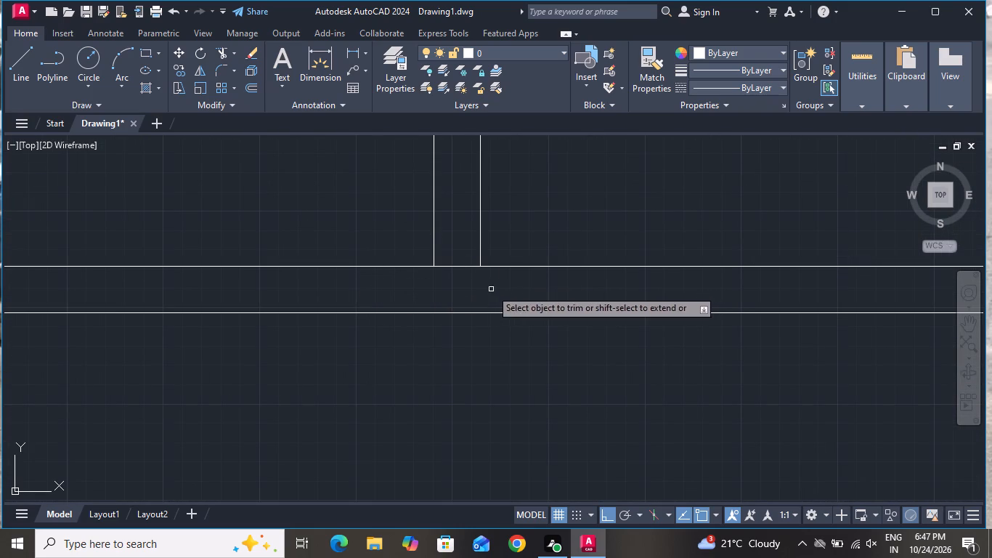
{"action": "left_click", "coordinate": [458, 279]}
{"action": "left_click", "coordinate": [466, 262]}
Trim all lines inside the crossing of the second vertical partition and the upper horizontal partition.
{"action": "scroll", "coordinate": [469, 364], "scroll_direction": "down", "scroll_amount": 3}
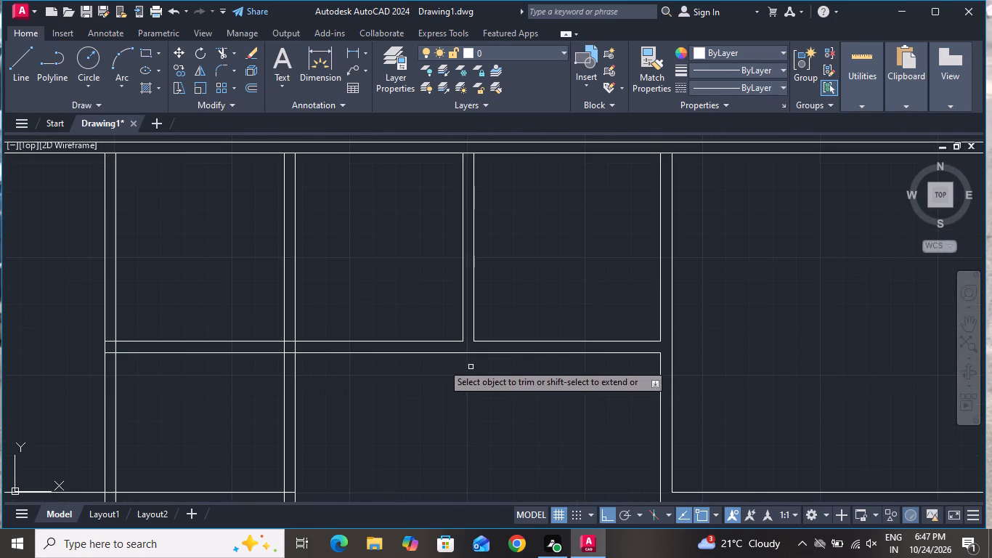
{"action": "scroll", "coordinate": [289, 336], "scroll_direction": "up", "scroll_amount": 4}
{"action": "left_click", "coordinate": [271, 351]}
{"action": "left_click", "coordinate": [515, 363]}
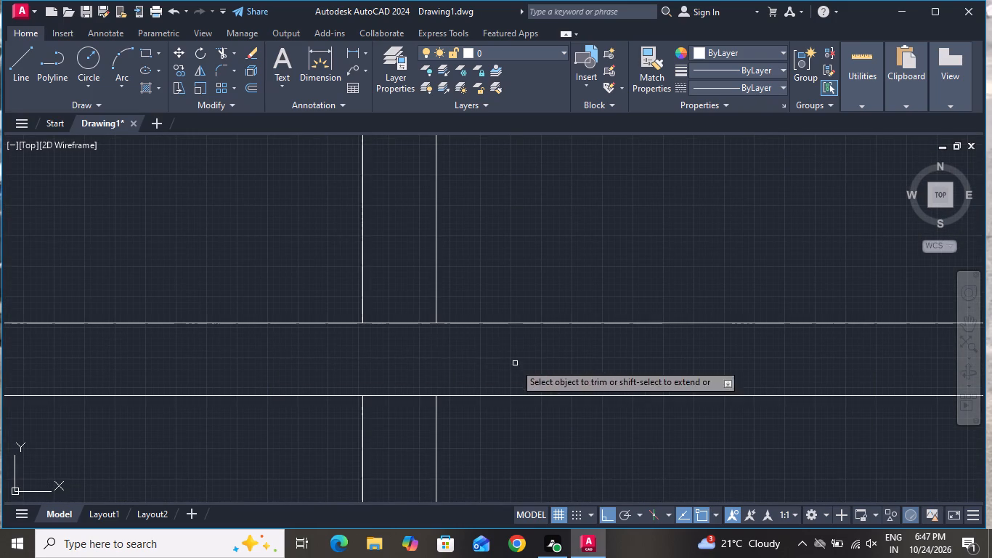
{"action": "left_click", "coordinate": [410, 310]}
{"action": "left_click", "coordinate": [404, 440]}
Trim the overlapping lines where the upper horizontal partition meets the first vertical partition.
{"action": "scroll", "coordinate": [628, 390], "scroll_direction": "down", "scroll_amount": 3}
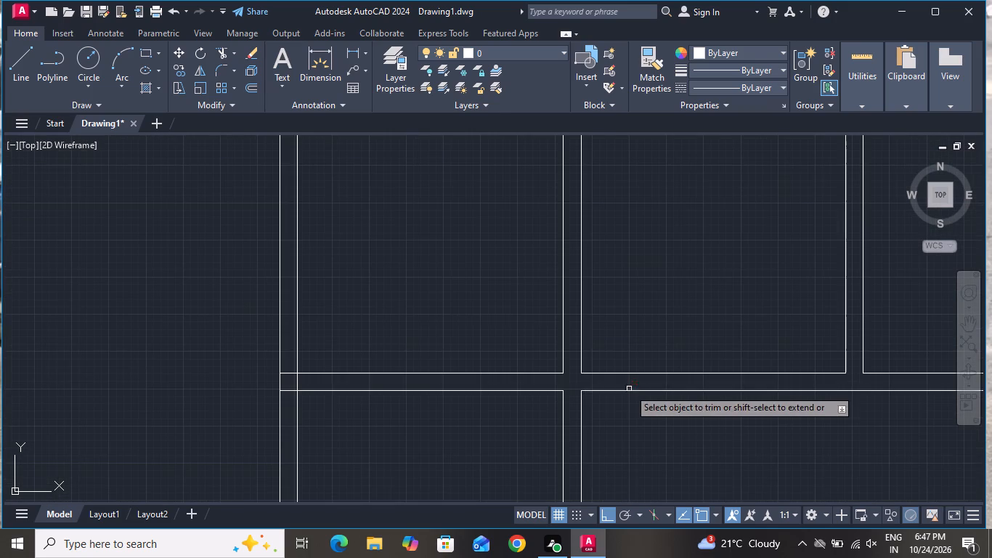
{"action": "scroll", "coordinate": [273, 368], "scroll_direction": "up", "scroll_amount": 3}
{"action": "left_click", "coordinate": [309, 468]}
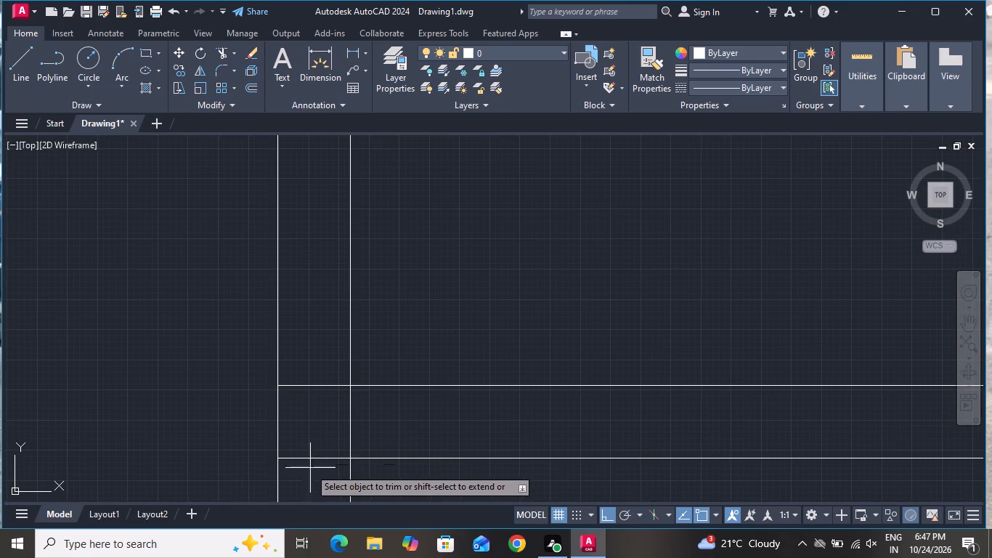
{"action": "left_click", "coordinate": [334, 355]}
{"action": "left_click", "coordinate": [338, 399]}
{"action": "left_click", "coordinate": [371, 405]}
Trim the top outer wall's inner line where the first and second vertical partitions join it.
{"action": "scroll", "coordinate": [371, 405], "scroll_direction": "down", "scroll_amount": 2}
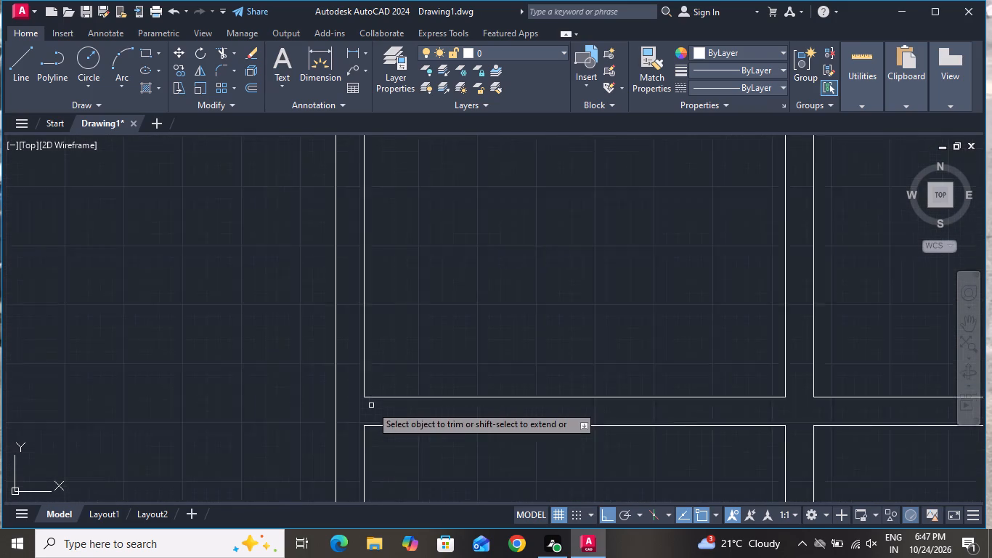
{"action": "scroll", "coordinate": [371, 405], "scroll_direction": "down", "scroll_amount": 3}
{"action": "scroll", "coordinate": [394, 278], "scroll_direction": "up", "scroll_amount": 4}
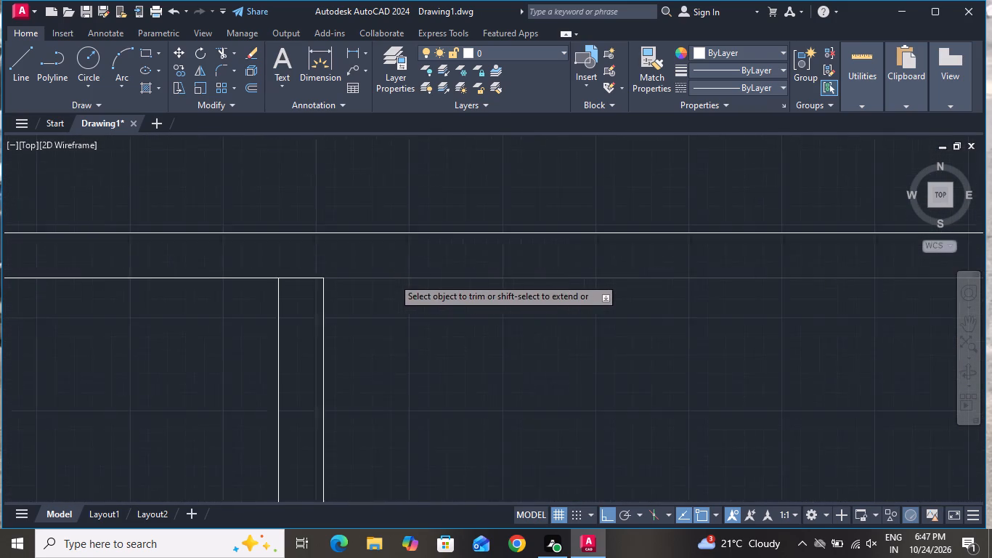
{"action": "scroll", "coordinate": [393, 278], "scroll_direction": "up", "scroll_amount": 1}
{"action": "left_click", "coordinate": [272, 246]}
{"action": "left_click", "coordinate": [246, 294]}
{"action": "scroll", "coordinate": [296, 343], "scroll_direction": "down", "scroll_amount": 3}
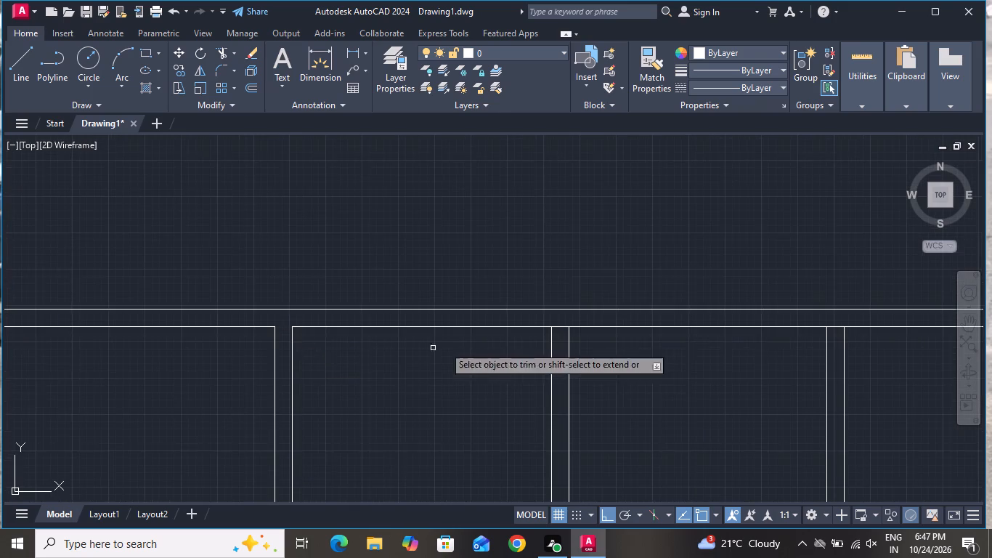
{"action": "scroll", "coordinate": [568, 325], "scroll_direction": "up", "scroll_amount": 4}
{"action": "left_click", "coordinate": [545, 319]}
{"action": "left_click", "coordinate": [530, 389]}
Trim the top outer wall's inner line where the third and rightmost vertical partitions join it.
{"action": "scroll", "coordinate": [467, 336], "scroll_direction": "down", "scroll_amount": 2}
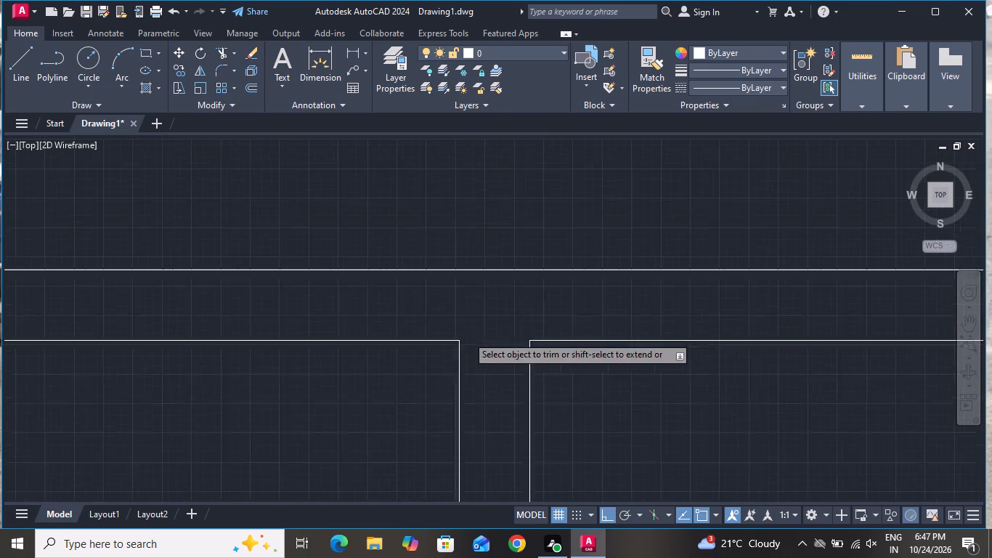
{"action": "scroll", "coordinate": [467, 336], "scroll_direction": "down", "scroll_amount": 2}
{"action": "scroll", "coordinate": [744, 336], "scroll_direction": "up", "scroll_amount": 3}
{"action": "left_click", "coordinate": [755, 349]}
{"action": "left_click", "coordinate": [758, 333]}
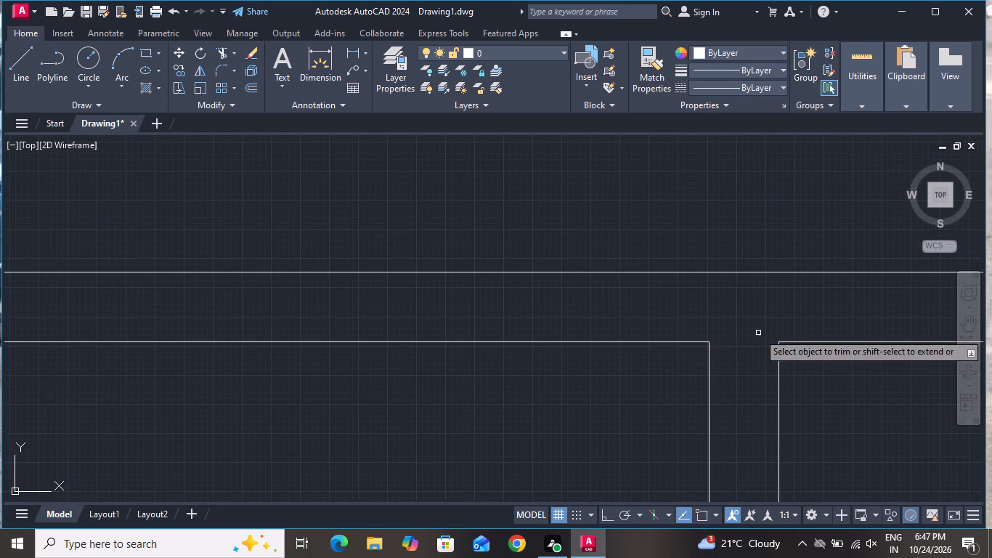
{"action": "scroll", "coordinate": [588, 274], "scroll_direction": "down", "scroll_amount": 5}
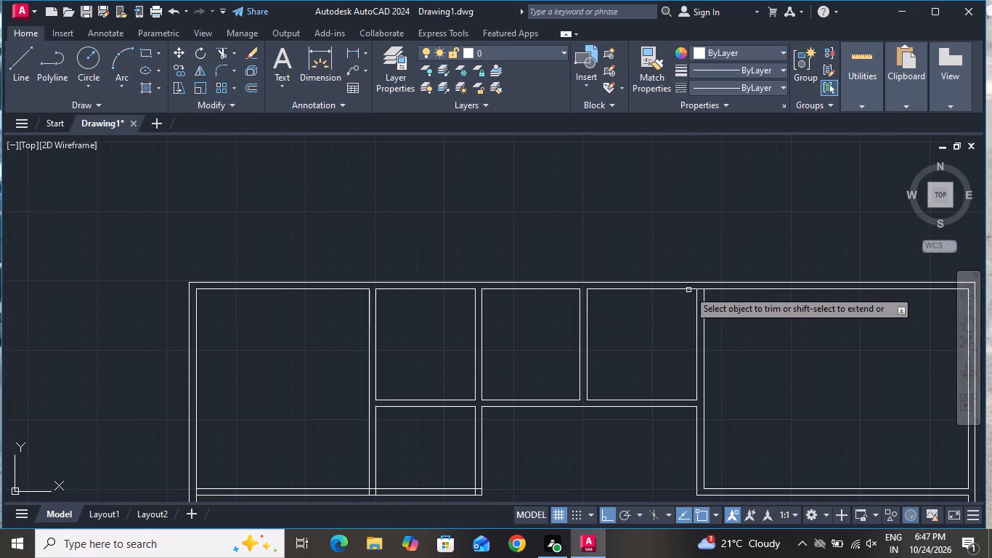
{"action": "scroll", "coordinate": [707, 292], "scroll_direction": "up", "scroll_amount": 4}
{"action": "left_click", "coordinate": [643, 275]}
{"action": "left_click", "coordinate": [646, 253]}
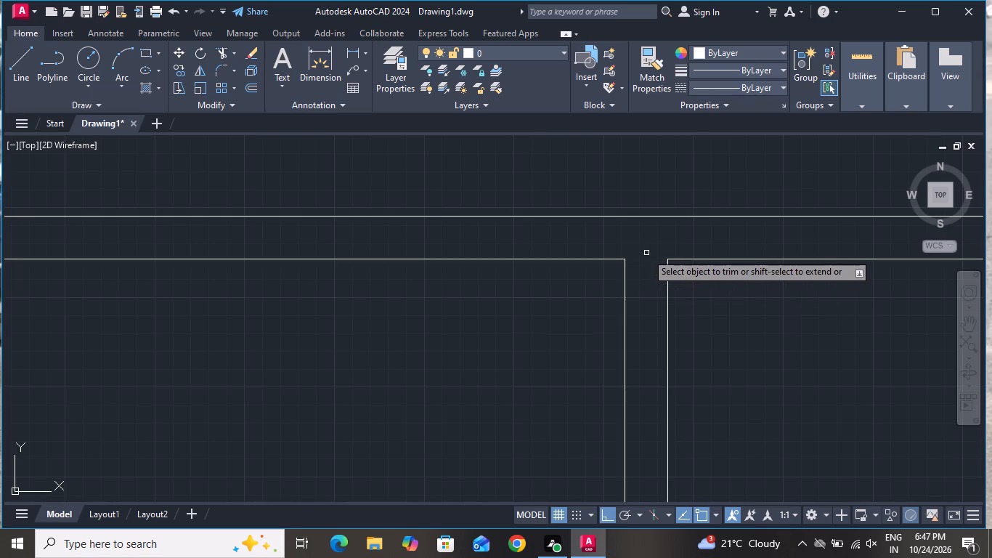
Trim the overlapping lines where the first vertical partition meets the lower horizontal partition.
{"action": "scroll", "coordinate": [646, 253], "scroll_direction": "down", "scroll_amount": 3}
{"action": "scroll", "coordinate": [589, 312], "scroll_direction": "down", "scroll_amount": 2}
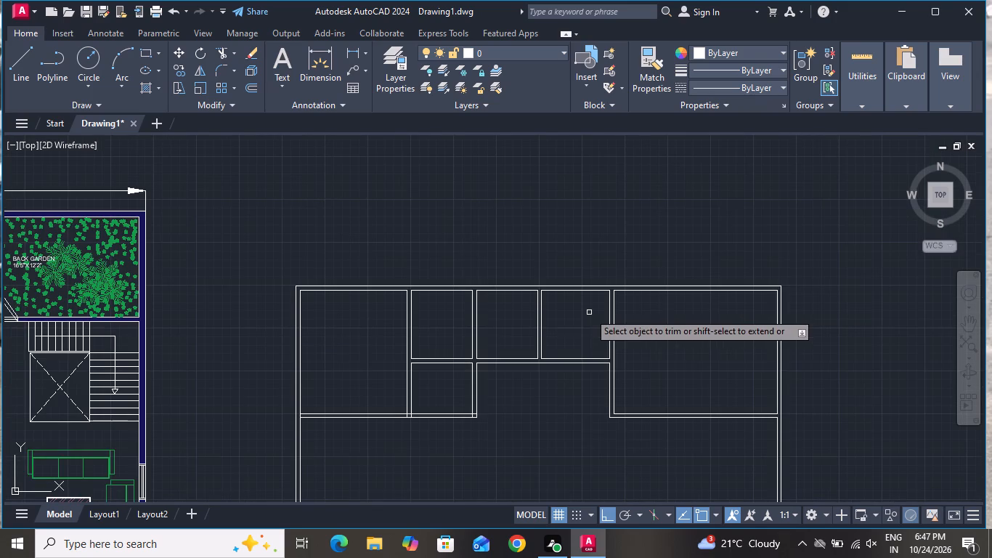
{"action": "scroll", "coordinate": [399, 418], "scroll_direction": "up", "scroll_amount": 4}
{"action": "left_click", "coordinate": [412, 415]}
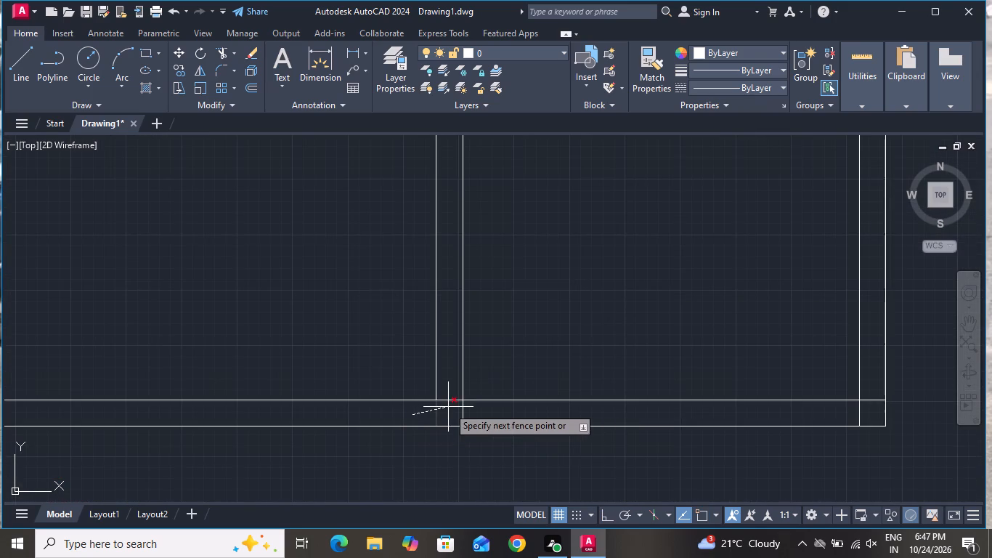
{"action": "left_click", "coordinate": [488, 410]}
{"action": "left_click", "coordinate": [456, 413]}
{"action": "left_click", "coordinate": [455, 384]}
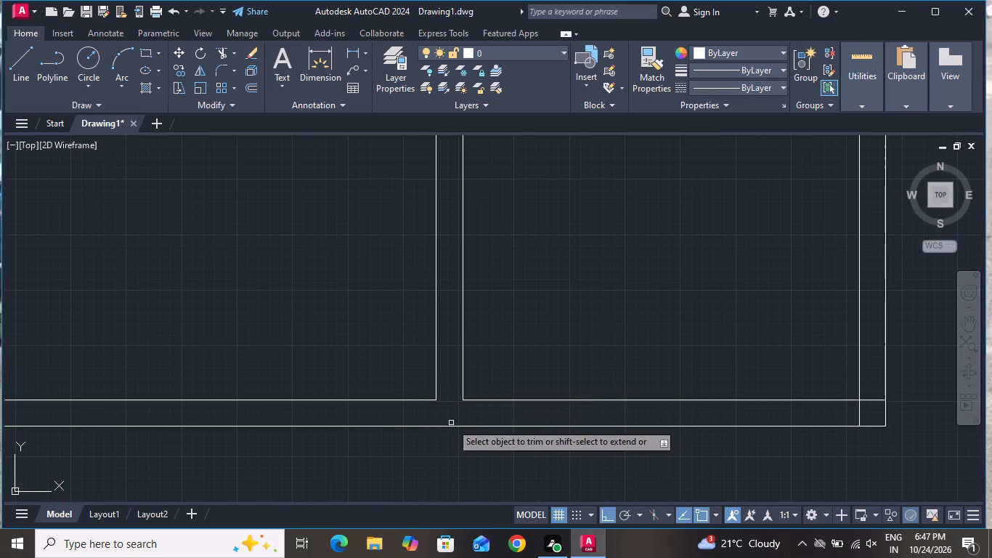
Trim the crossing lines at the corner where the second vertical partition meets the lower horizontal partition.
{"action": "scroll", "coordinate": [450, 426], "scroll_direction": "down", "scroll_amount": 2}
{"action": "scroll", "coordinate": [617, 418], "scroll_direction": "up", "scroll_amount": 4}
{"action": "left_click", "coordinate": [625, 418]}
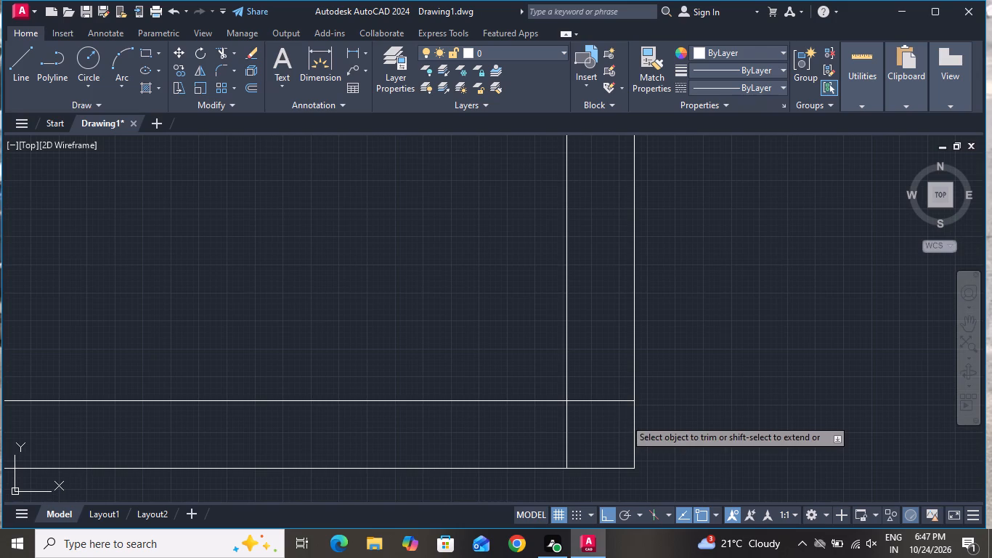
{"action": "left_click", "coordinate": [627, 383]}
{"action": "left_click", "coordinate": [597, 424]}
{"action": "left_click", "coordinate": [537, 426]}
Trim the left outer wall's inner line between the lower horizontal partition's two lines, and end trimming.
{"action": "scroll", "coordinate": [645, 423], "scroll_direction": "down", "scroll_amount": 3}
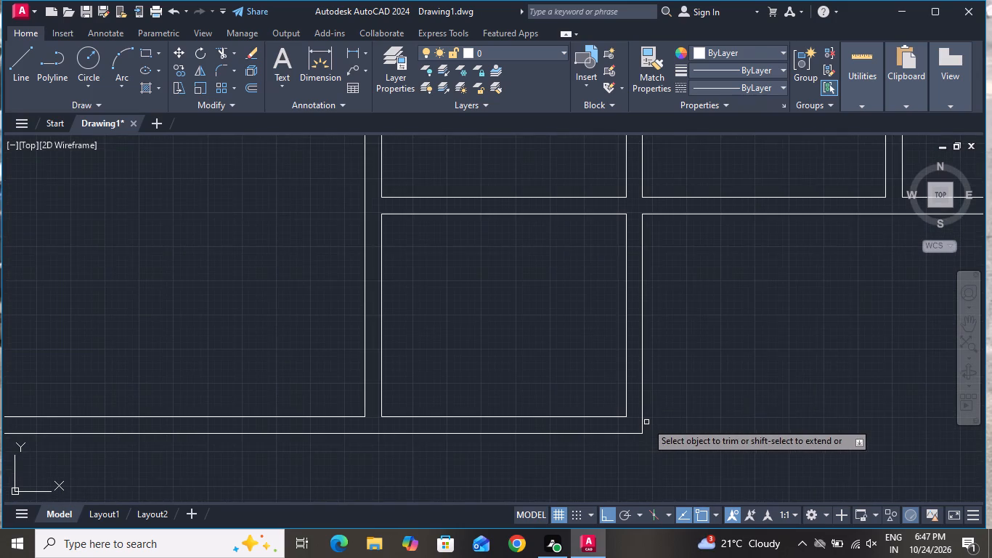
{"action": "scroll", "coordinate": [646, 422], "scroll_direction": "down", "scroll_amount": 1}
{"action": "scroll", "coordinate": [192, 418], "scroll_direction": "up", "scroll_amount": 2}
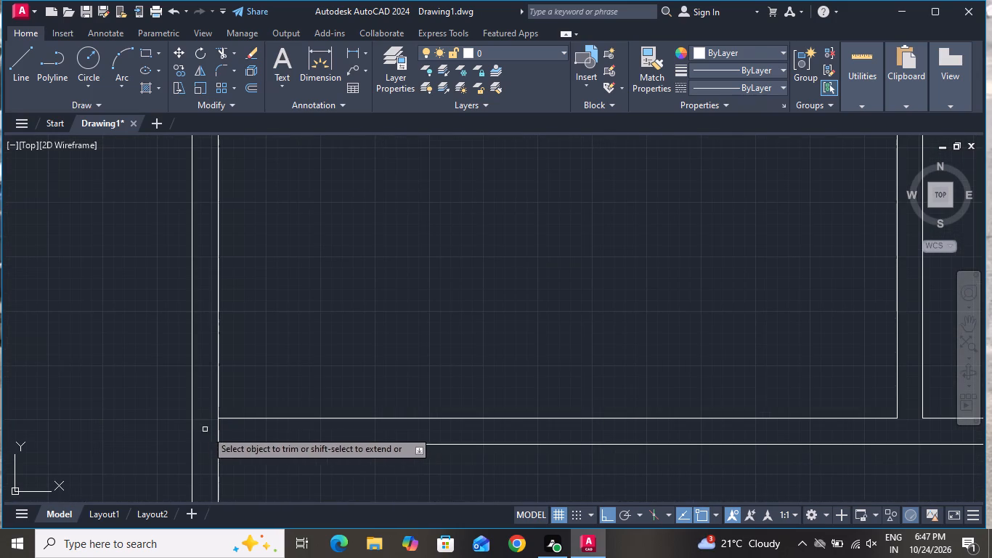
{"action": "left_click", "coordinate": [211, 433]}
{"action": "left_click", "coordinate": [224, 426]}
{"action": "scroll", "coordinate": [228, 429], "scroll_direction": "down", "scroll_amount": 5}
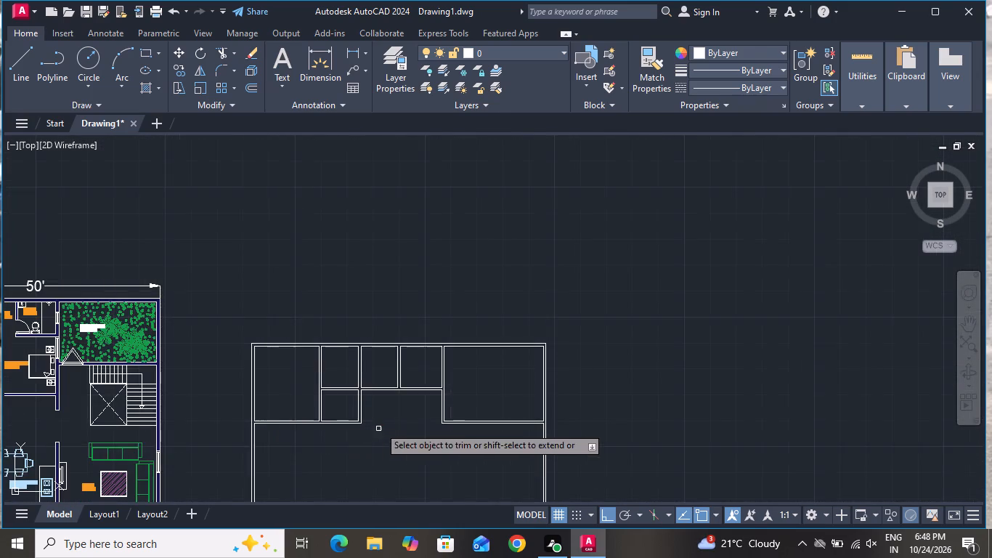
{"action": "scroll", "coordinate": [381, 404], "scroll_direction": "down", "scroll_amount": 1}
{"action": "scroll", "coordinate": [381, 445], "scroll_direction": "up", "scroll_amount": 2}
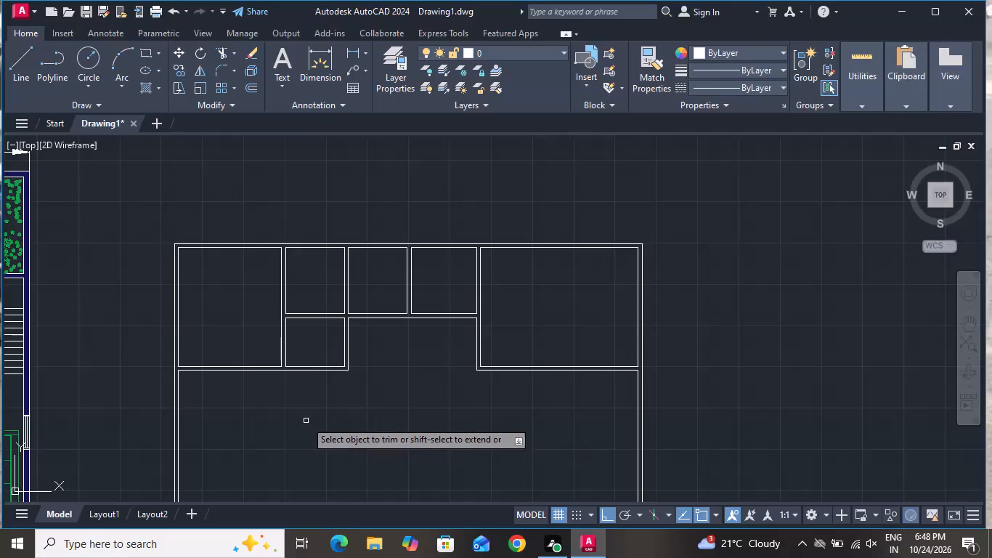
{"action": "right_click", "coordinate": [303, 416]}
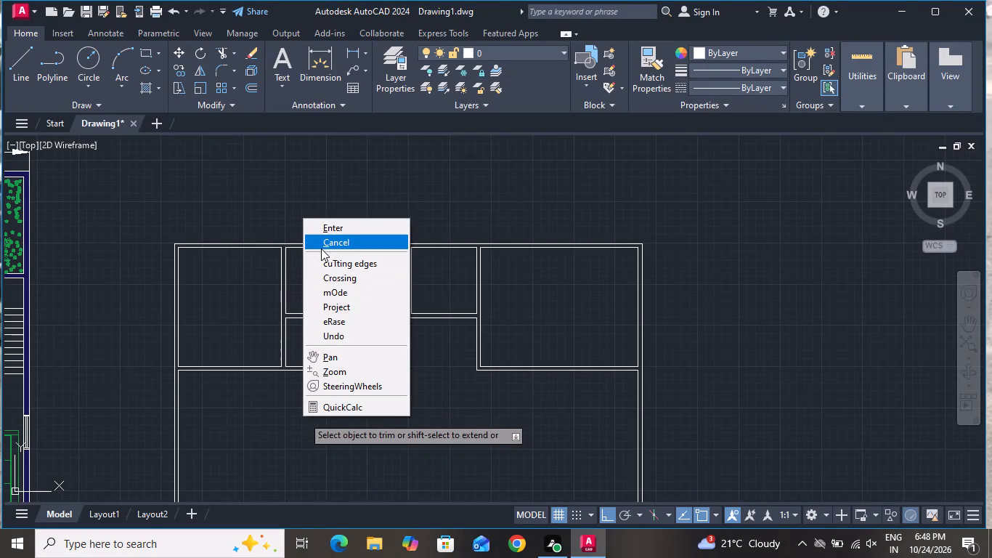
{"action": "left_click", "coordinate": [321, 248]}
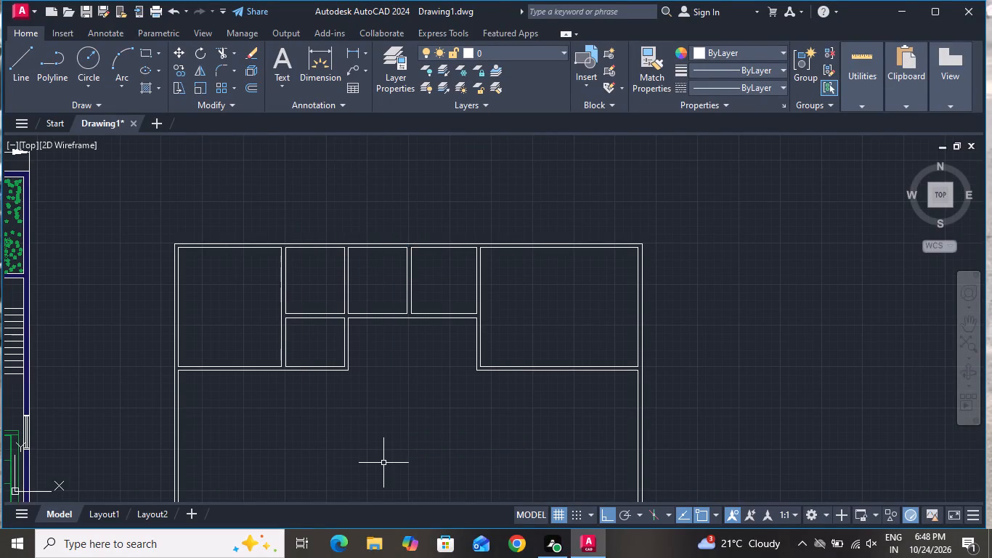
Offset the left lower horizontal partition's bottom line 11'3" downward, and offset the new line 6" further down to form a wall.
{"action": "type", "text": "O T"}
{"action": "key", "text": "space"}
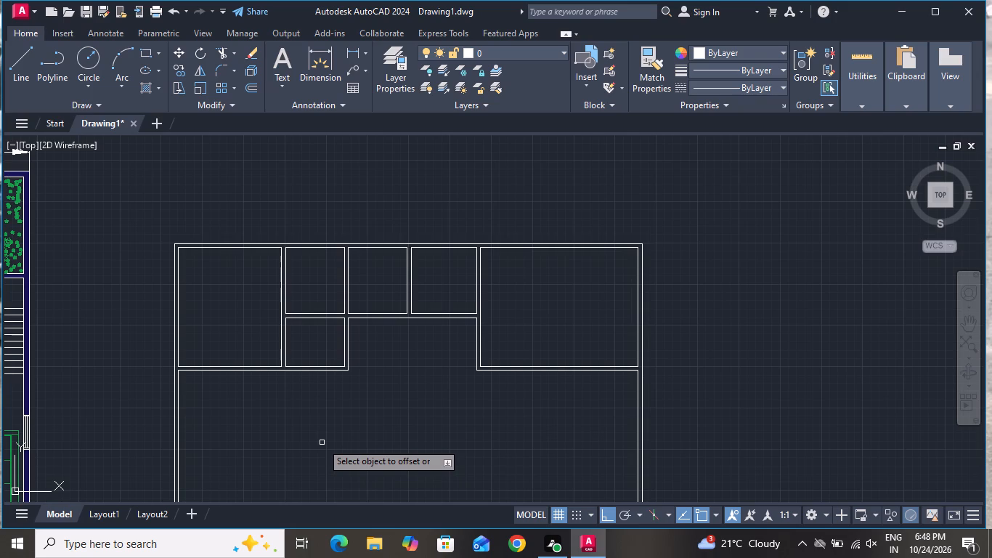
{"action": "scroll", "coordinate": [232, 358], "scroll_direction": "down", "scroll_amount": 1}
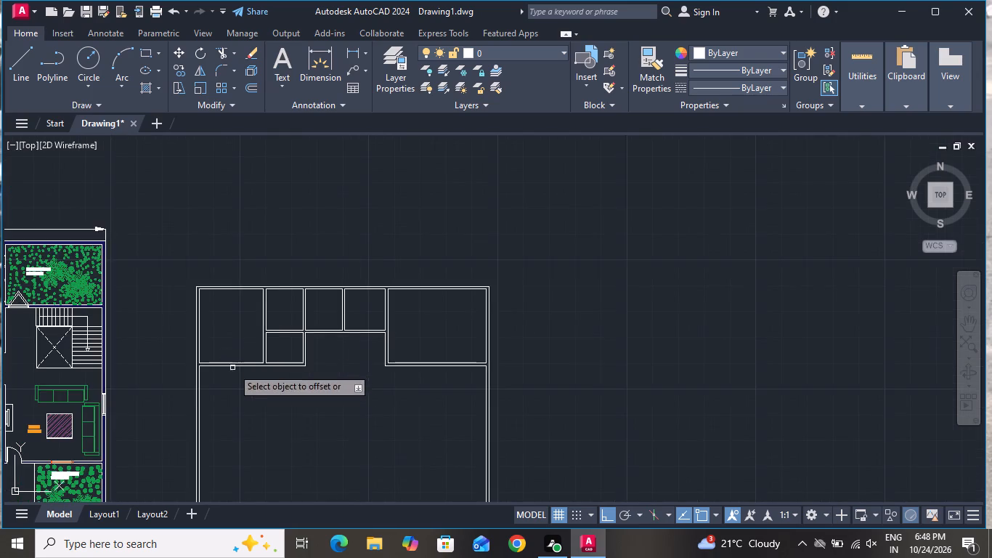
{"action": "scroll", "coordinate": [225, 424], "scroll_direction": "up", "scroll_amount": 2}
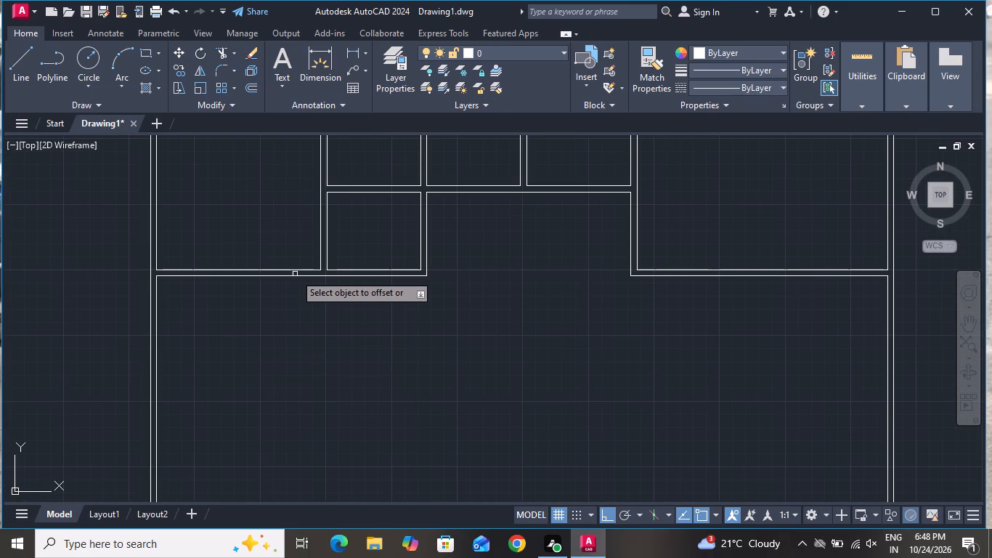
{"action": "left_click", "coordinate": [293, 275]}
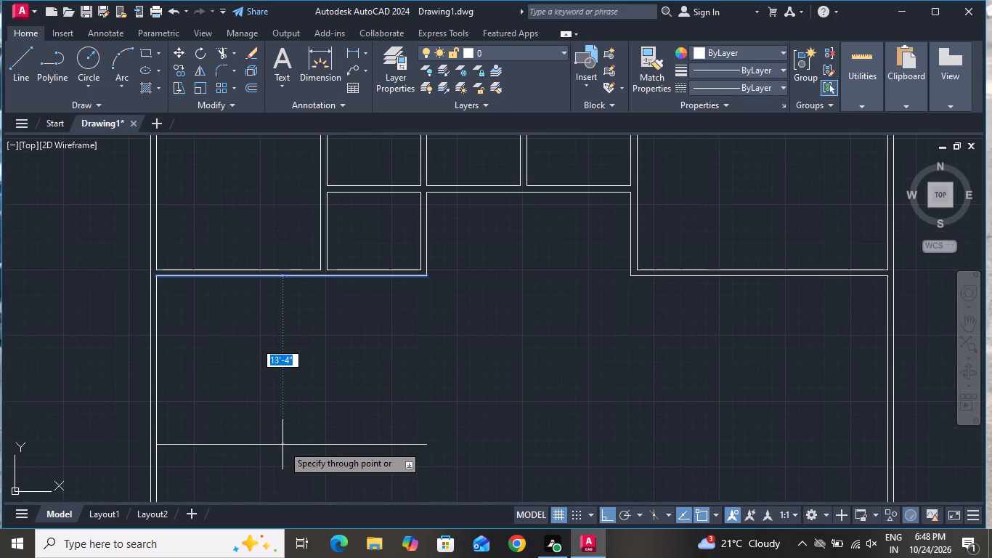
{"action": "type", "text": "11"}
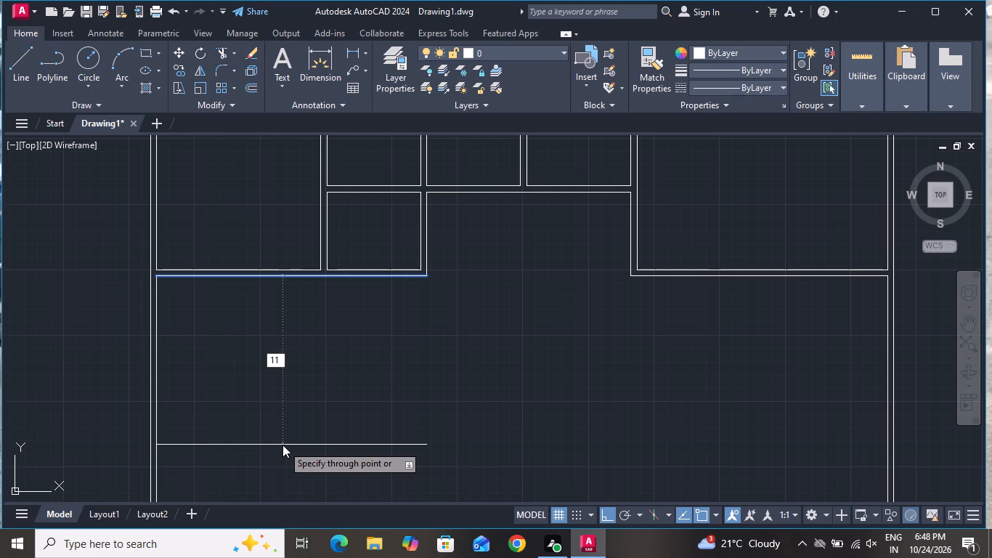
{"action": "key", "text": "apostrophe"}
{"action": "key", "text": "3"}
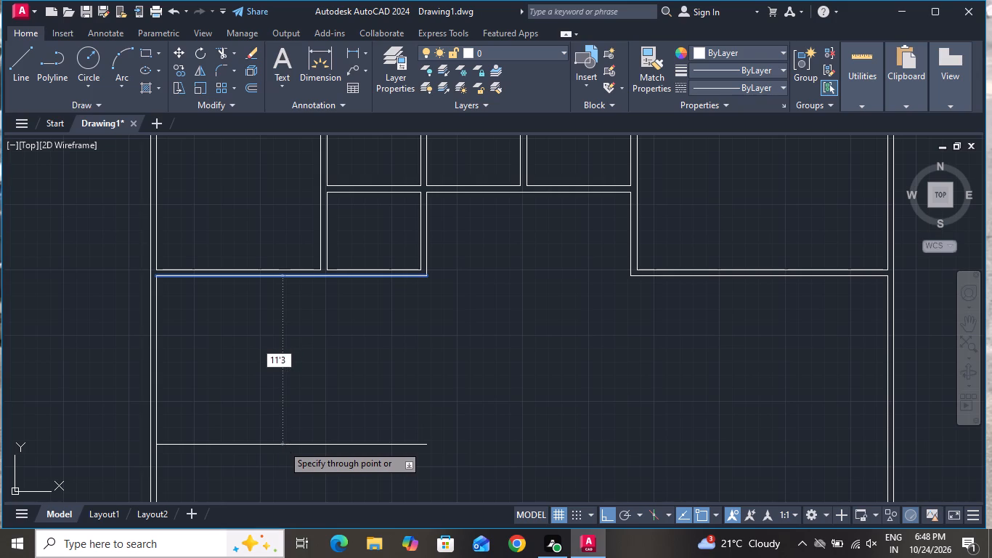
{"action": "key", "text": "shift+quotedbl"}
{"action": "key", "text": "Return"}
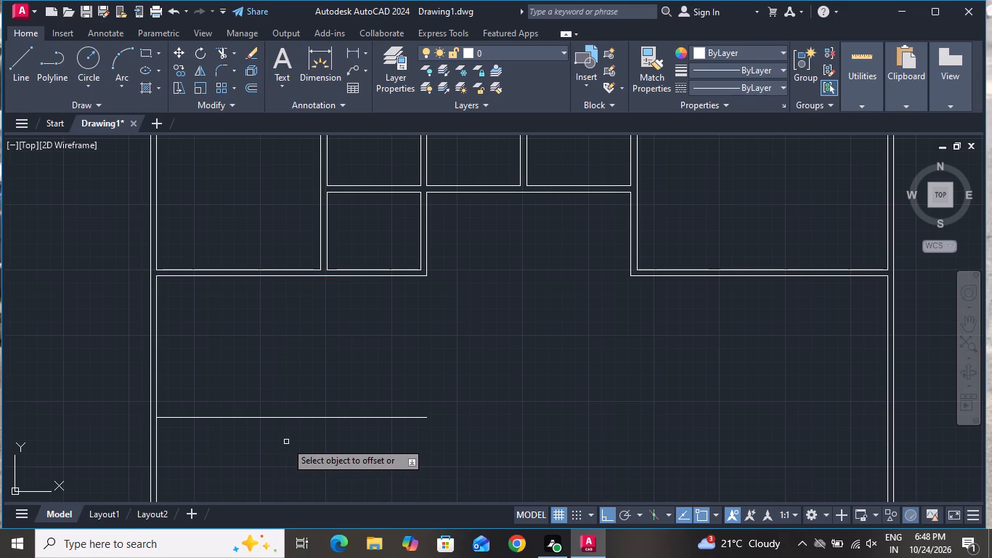
{"action": "left_click", "coordinate": [298, 416]}
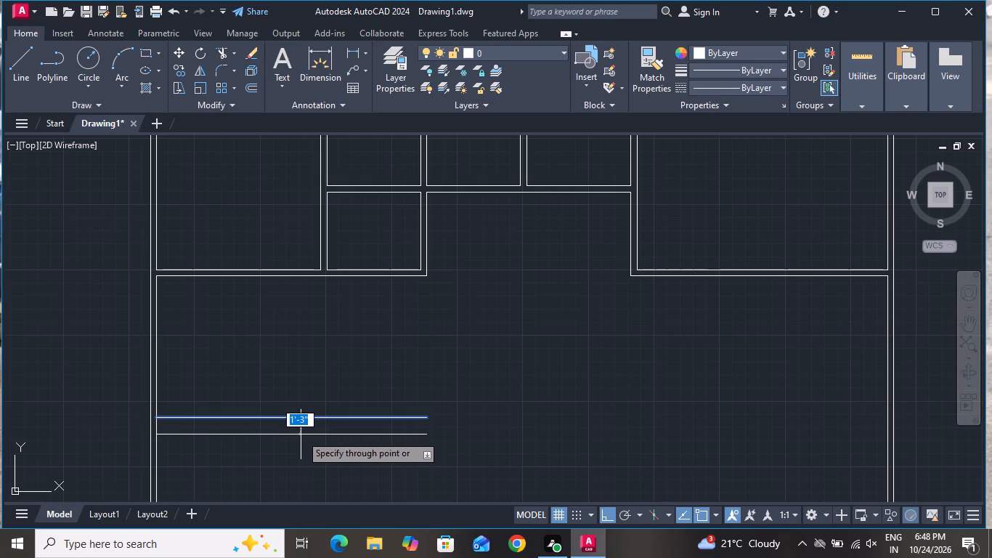
{"action": "key", "text": "6"}
{"action": "key", "text": "shift+quotedbl"}
{"action": "key", "text": "Return"}
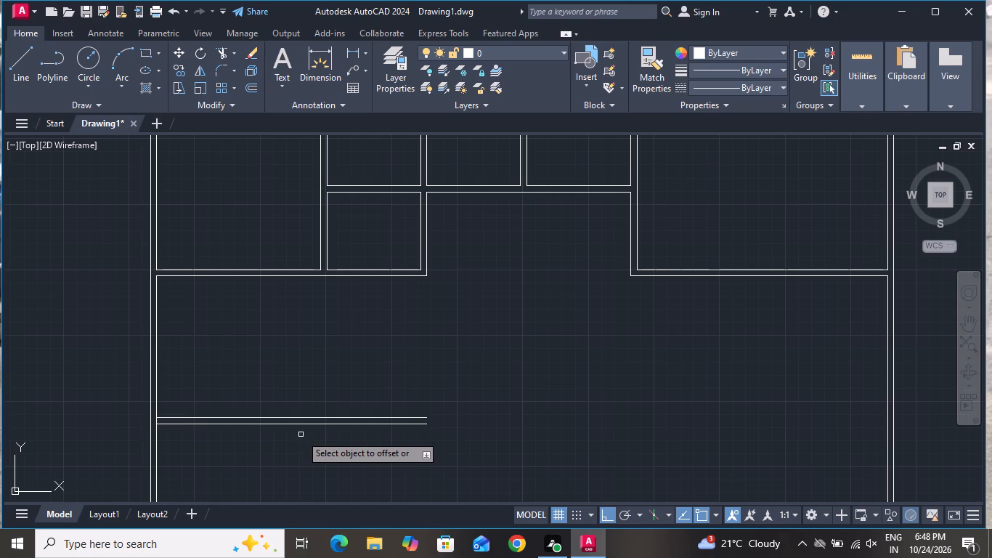
Offset the left outer wall's inner line 8'9" into the plan, and offset the new line 6" further right to form a wall.
{"action": "left_click", "coordinate": [157, 347]}
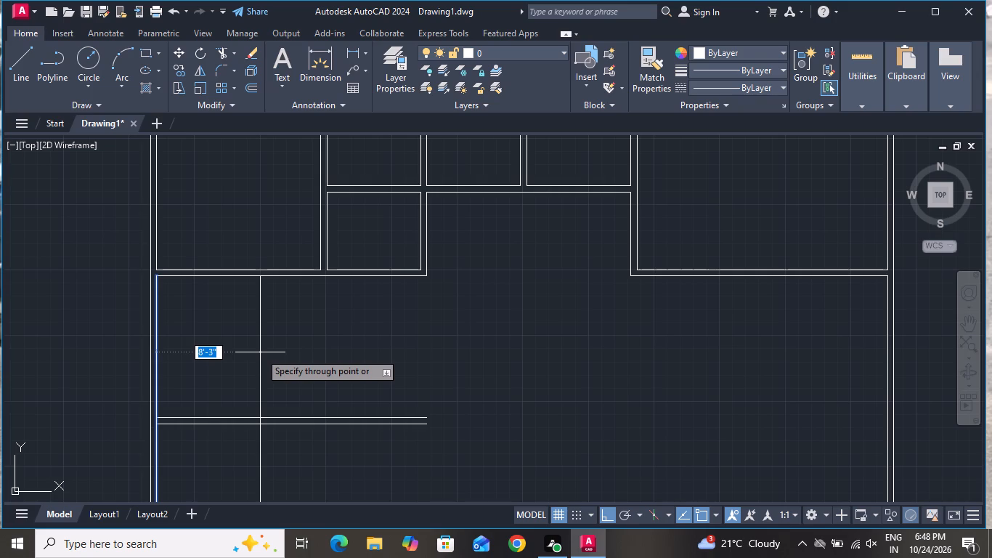
{"action": "key", "text": "8"}
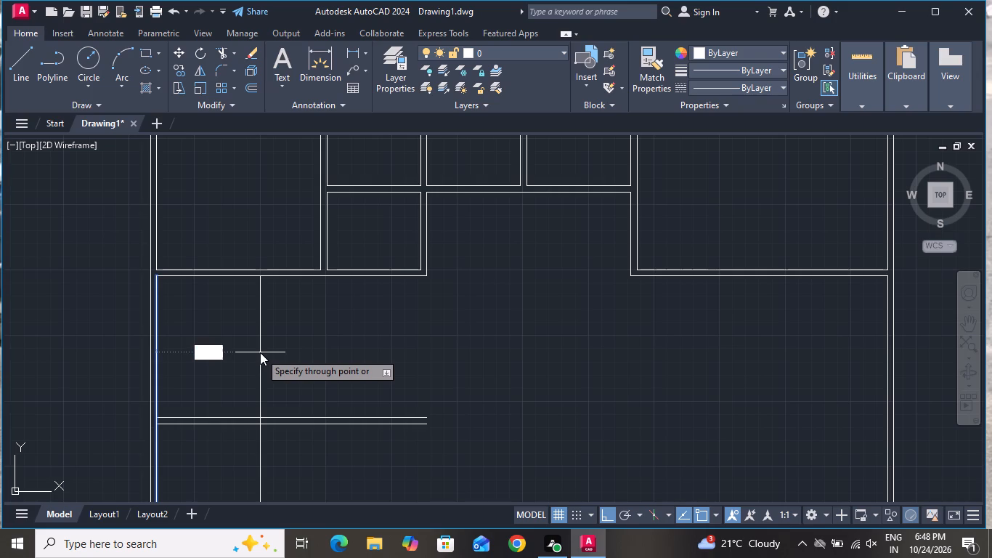
{"action": "key", "text": "apostrophe"}
{"action": "key", "text": "0"}
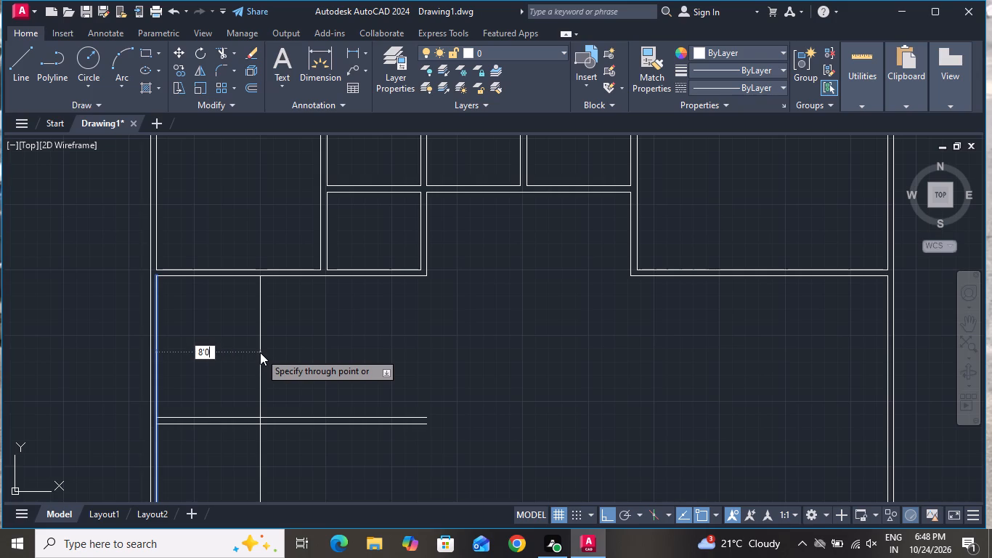
{"action": "key", "text": "BackSpace"}
{"action": "key", "text": "9"}
{"action": "key", "text": "shift+quotedbl"}
{"action": "key", "text": "Return"}
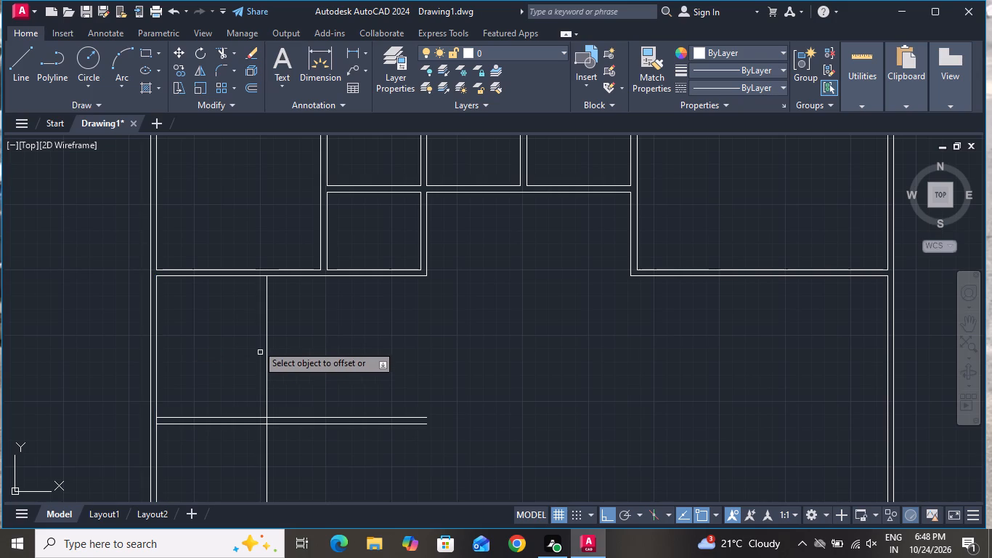
{"action": "scroll", "coordinate": [308, 357], "scroll_direction": "down", "scroll_amount": 2}
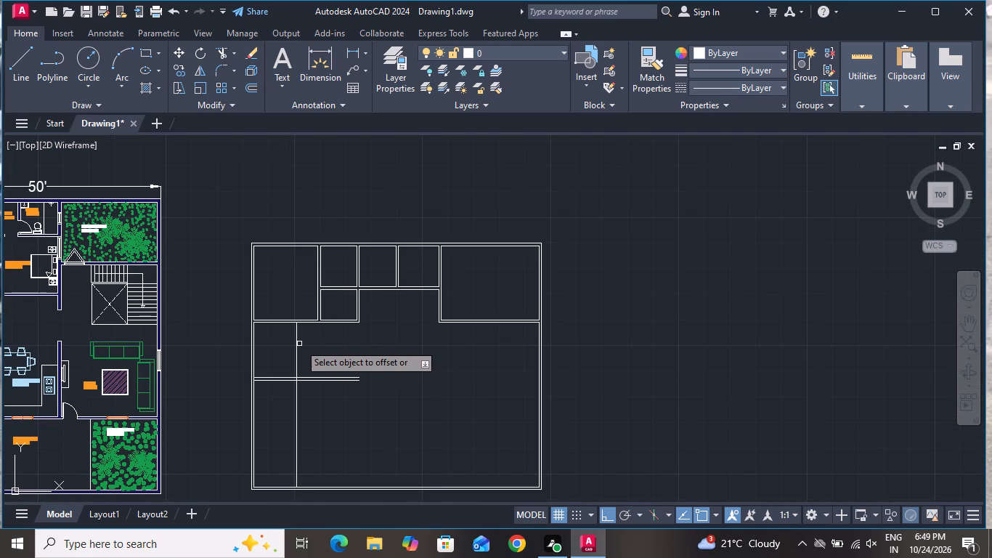
{"action": "left_click", "coordinate": [298, 347]}
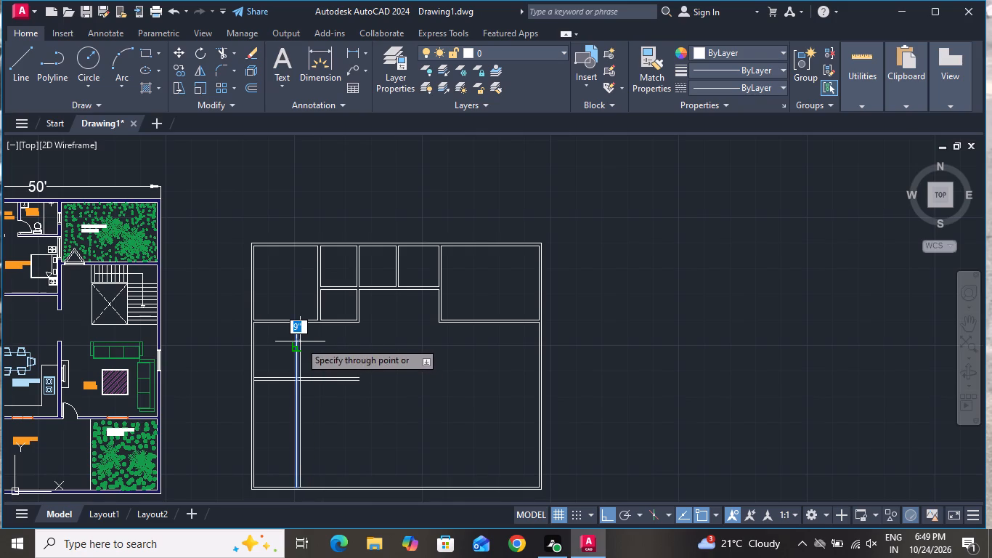
{"action": "key", "text": "6"}
{"action": "key", "text": "shift+quotedbl"}
{"action": "key", "text": "Return"}
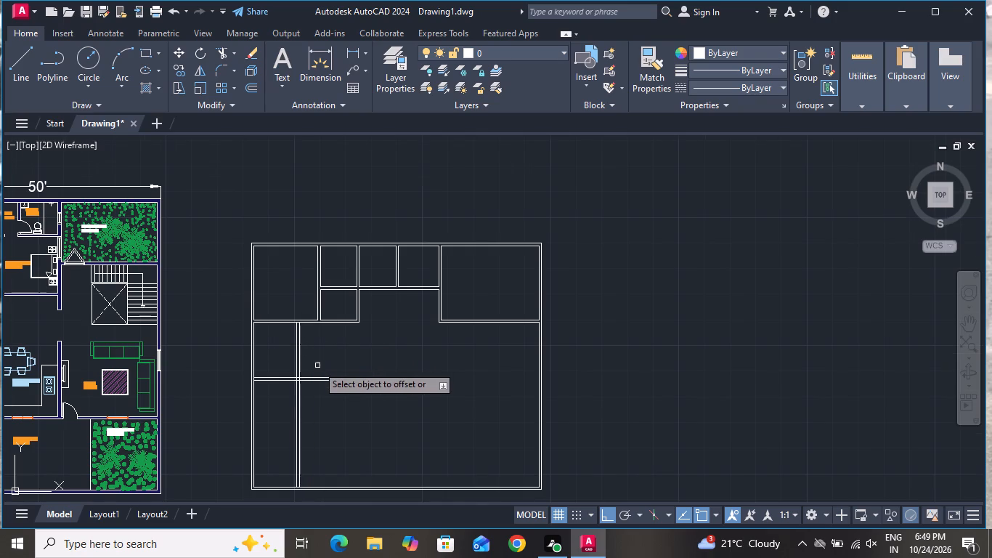
Offset the right outer wall's inner line 7'0" into the plan, below the large upper-right room.
{"action": "scroll", "coordinate": [322, 367], "scroll_direction": "down", "scroll_amount": 3}
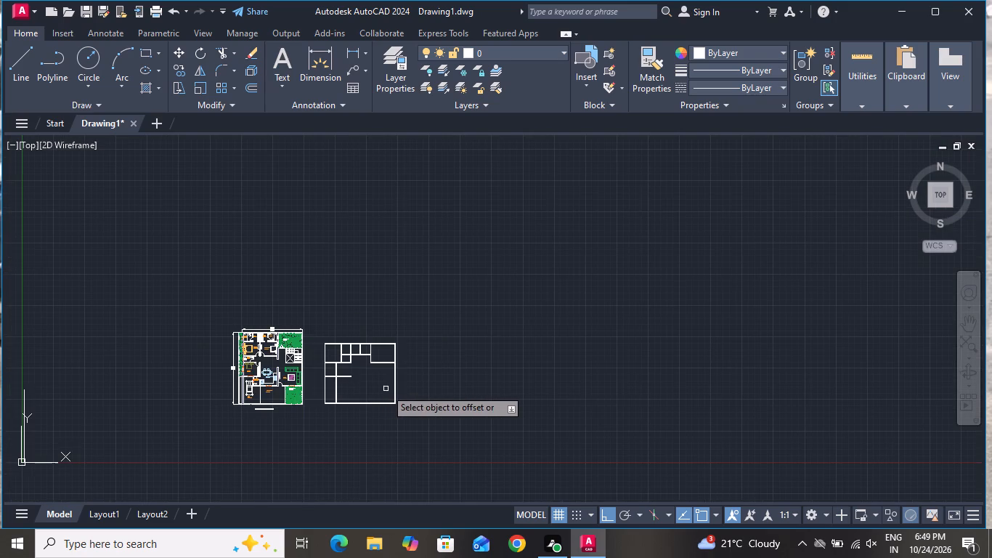
{"action": "scroll", "coordinate": [389, 389], "scroll_direction": "down", "scroll_amount": 1}
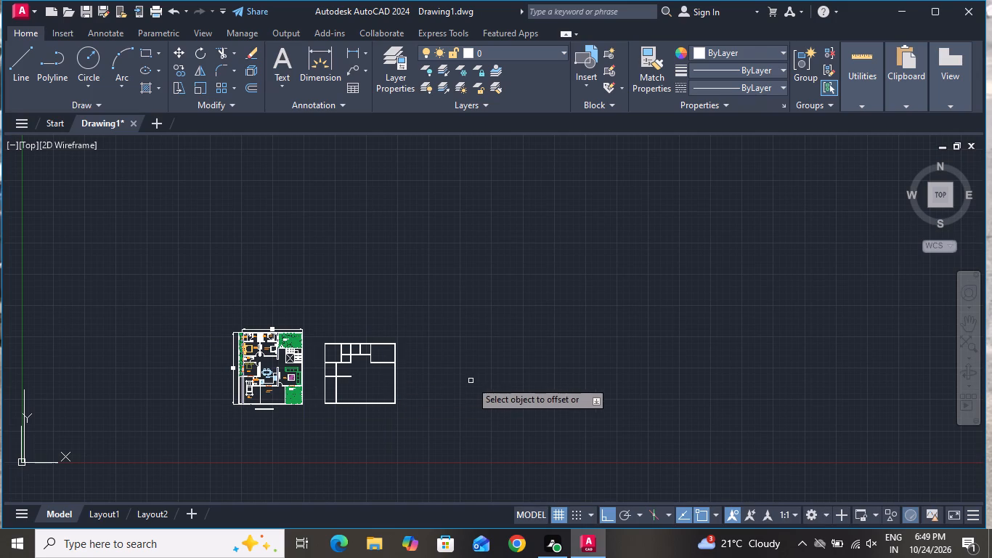
{"action": "scroll", "coordinate": [523, 370], "scroll_direction": "down", "scroll_amount": 2}
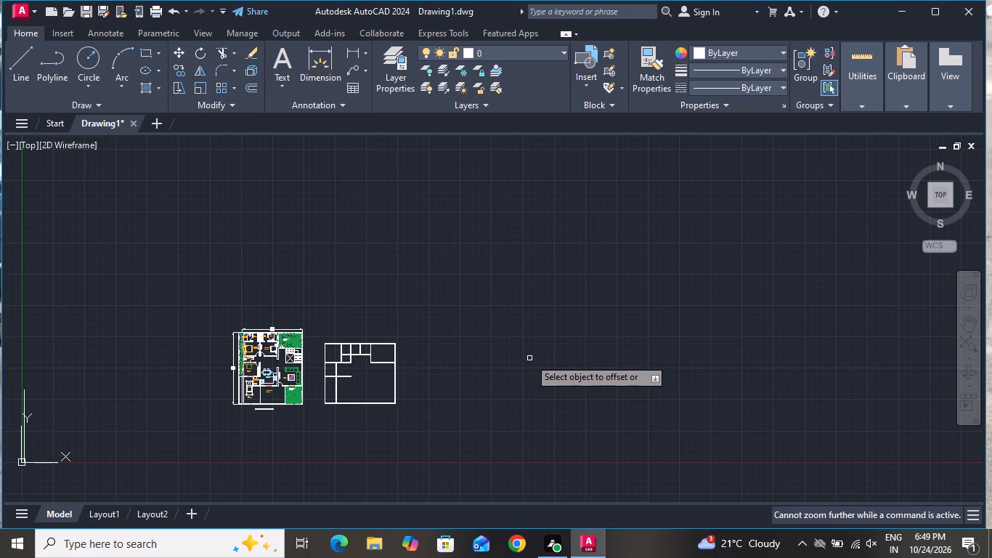
{"action": "scroll", "coordinate": [532, 347], "scroll_direction": "down", "scroll_amount": 1}
{"action": "scroll", "coordinate": [391, 372], "scroll_direction": "up", "scroll_amount": 2}
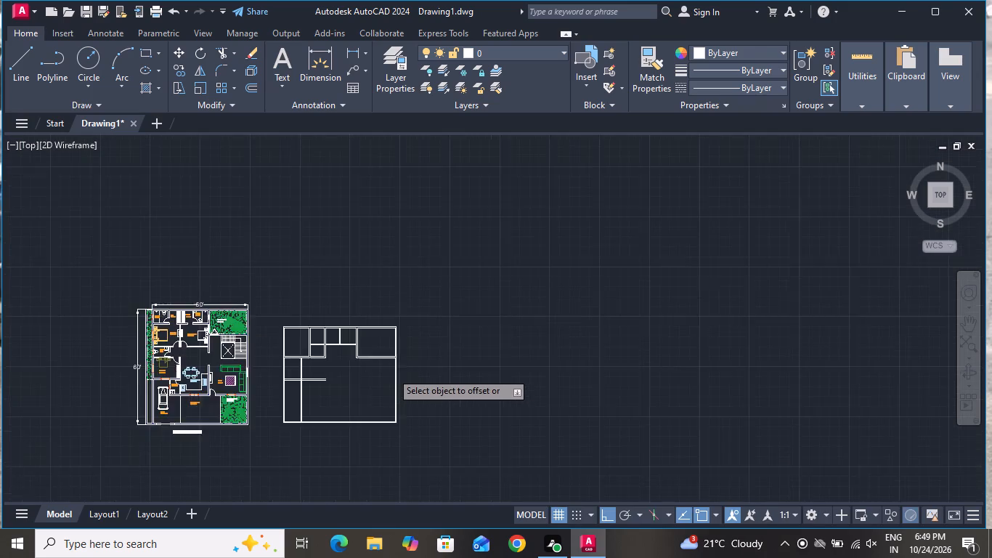
{"action": "scroll", "coordinate": [391, 372], "scroll_direction": "up", "scroll_amount": 2}
{"action": "left_click", "coordinate": [398, 349]}
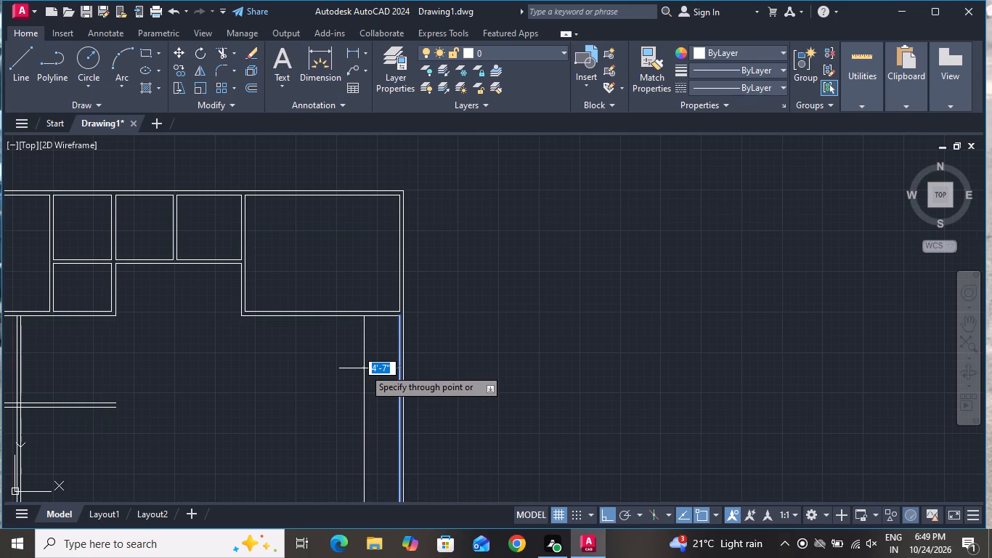
{"action": "type", "text": "7'0"}
{"action": "key", "text": "shift+quotedbl"}
{"action": "key", "text": "Return"}
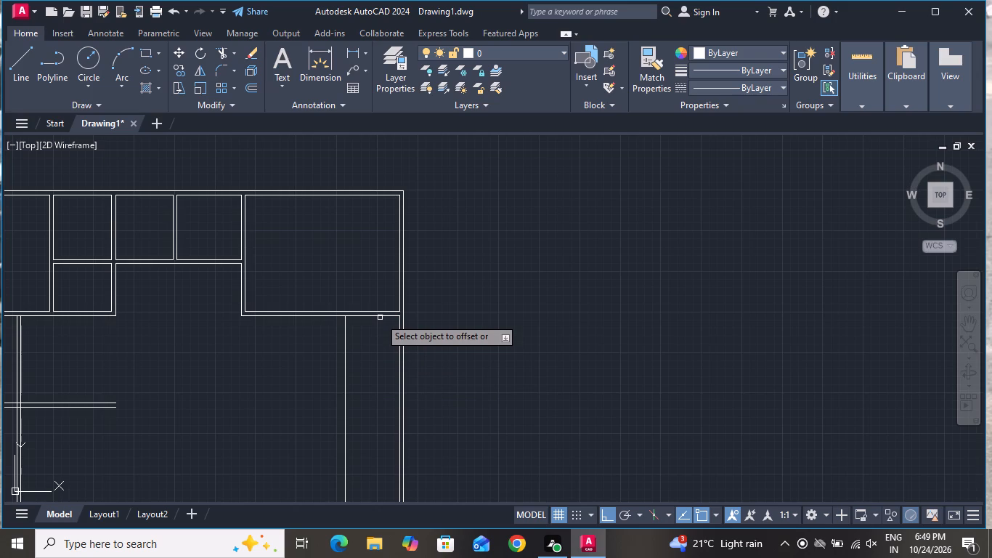
Offset the bottom line of the large upper-right room's lower wall 13'0" downward.
{"action": "left_click", "coordinate": [379, 315]}
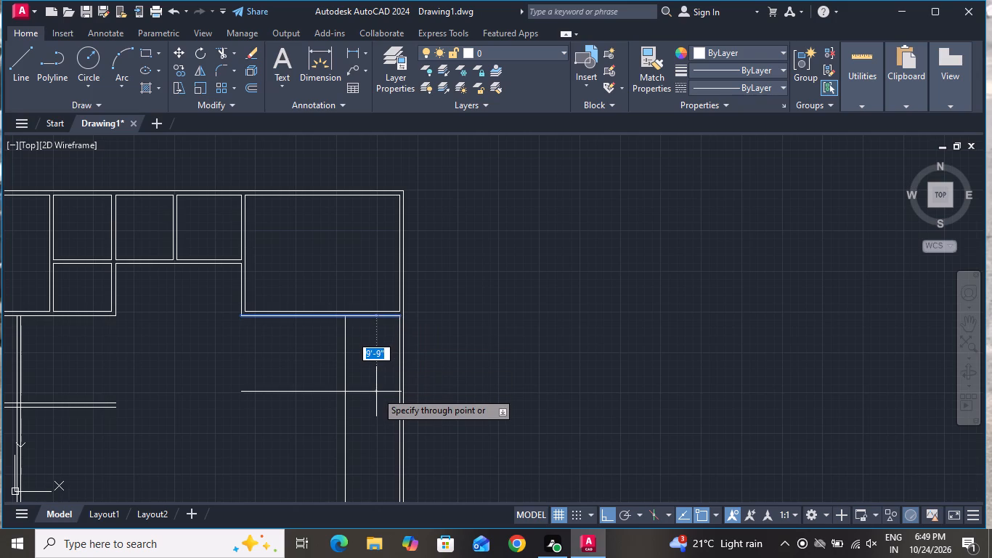
{"action": "type", "text": "13"}
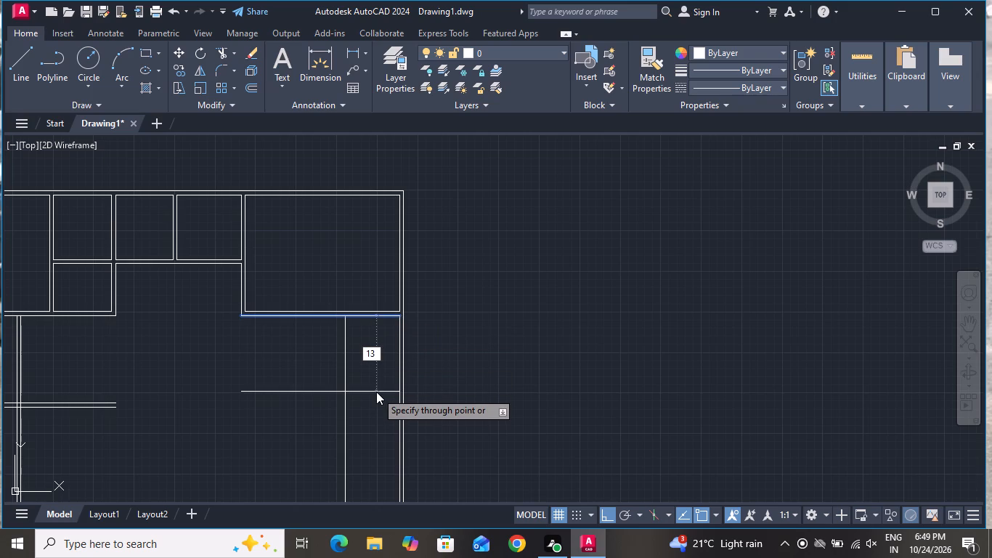
{"action": "type", "text": "'0\""}
{"action": "key", "text": "Return"}
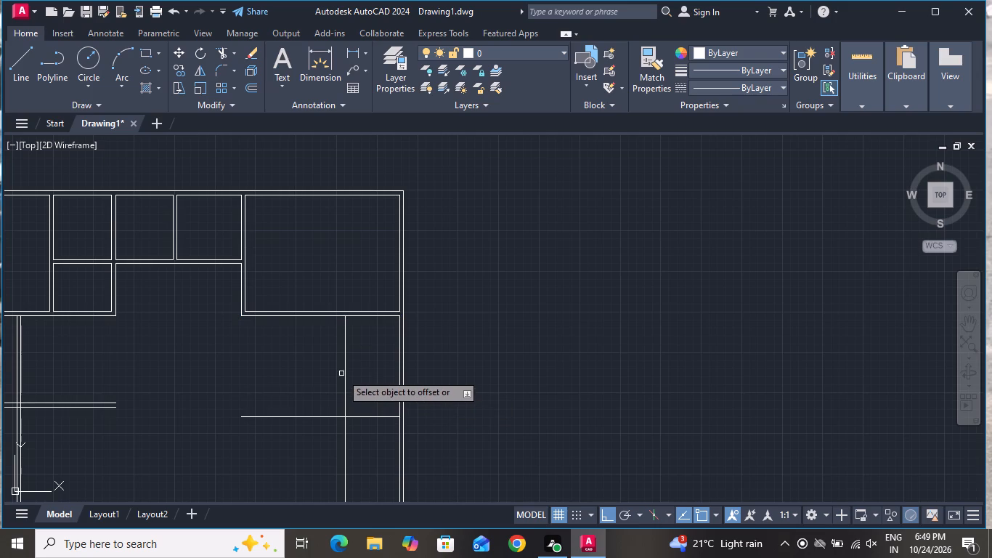
Give the two new right-side partitions 6" thickness by offsetting the vertical line to the left and the horizontal line downward.
{"action": "left_click", "coordinate": [344, 373]}
{"action": "key", "text": "6"}
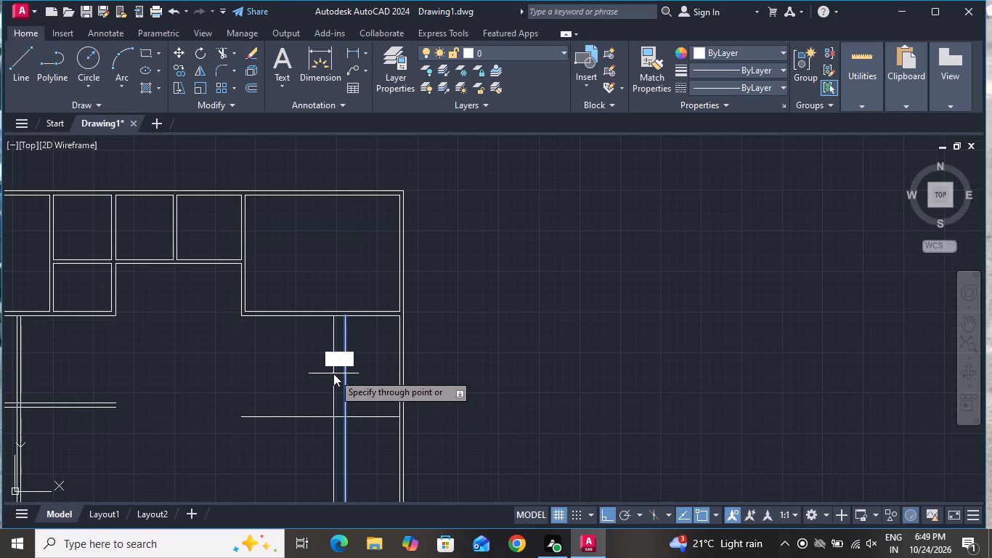
{"action": "key", "text": "shift+quotedbl"}
{"action": "key", "text": "Return"}
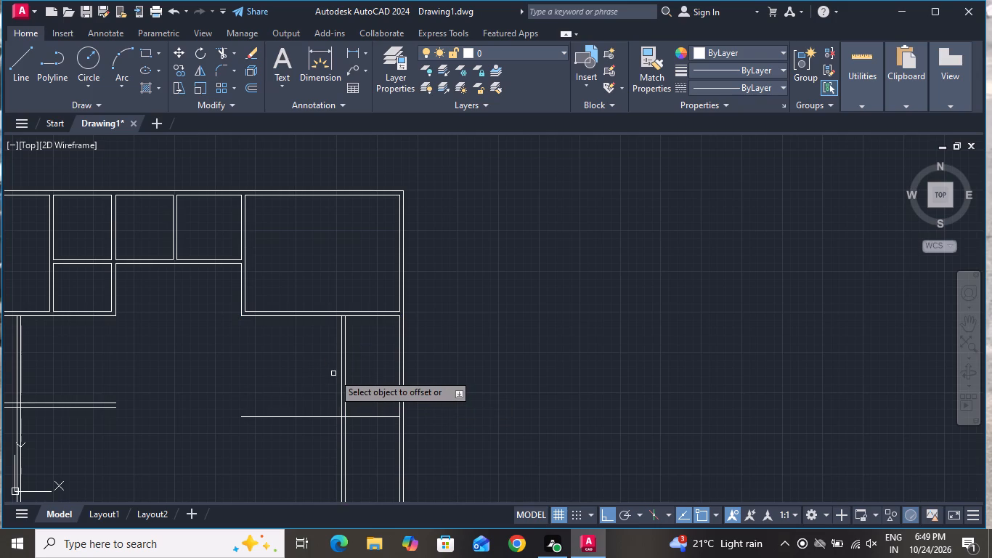
{"action": "left_click", "coordinate": [370, 417]}
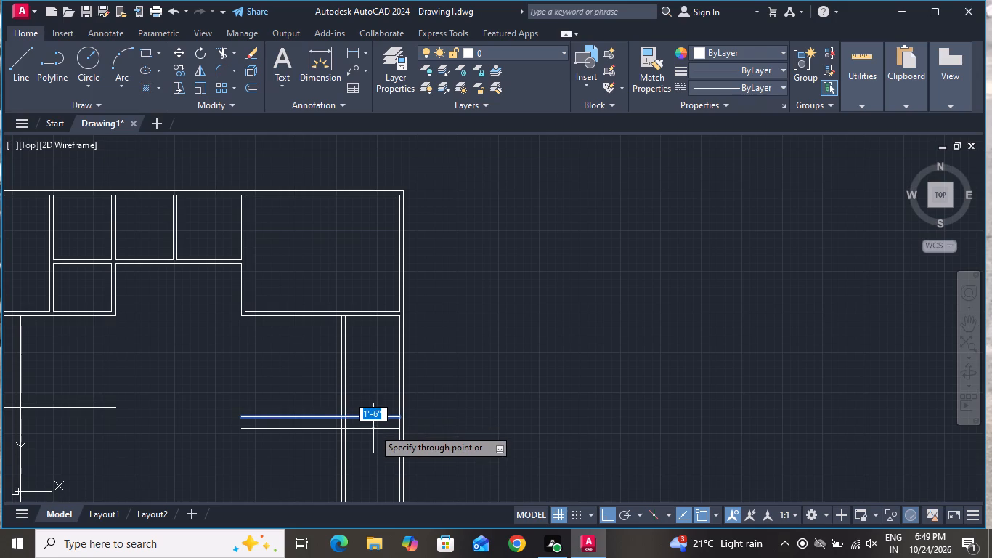
{"action": "key", "text": "6"}
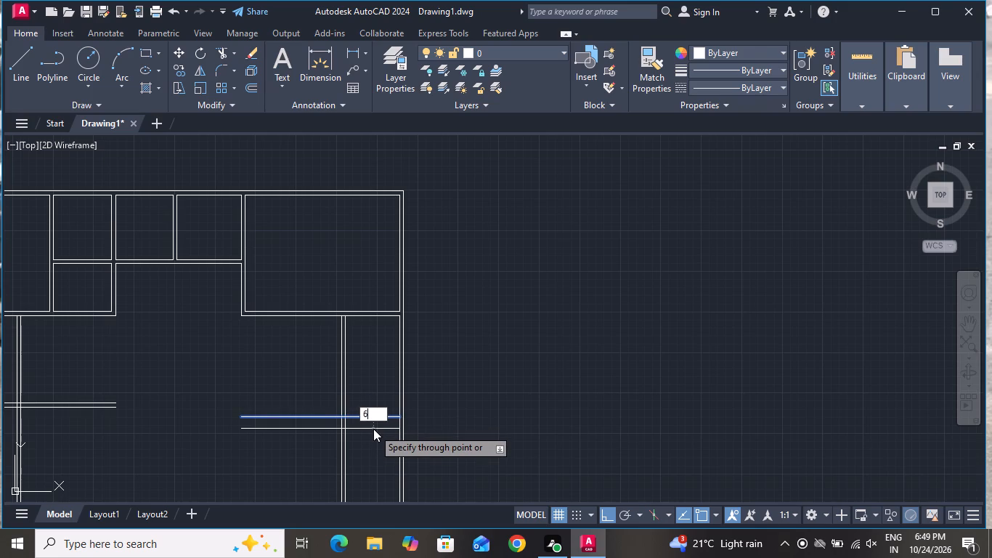
{"action": "key", "text": "shift+quotedbl"}
{"action": "key", "text": "Return"}
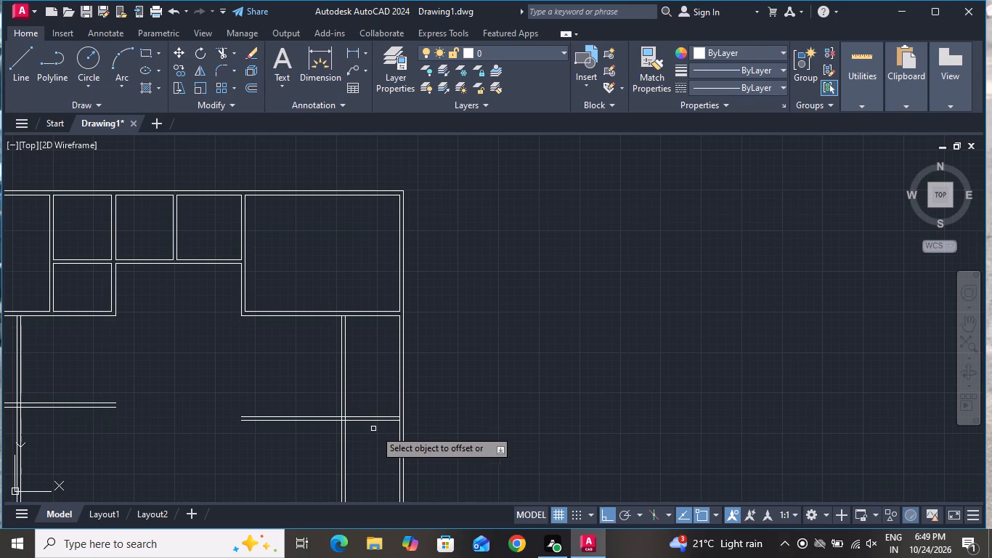
Trim both vertical partitions in the lower plan, removing the portions below their horizontal walls.
{"action": "scroll", "coordinate": [426, 163], "scroll_direction": "down", "scroll_amount": 2}
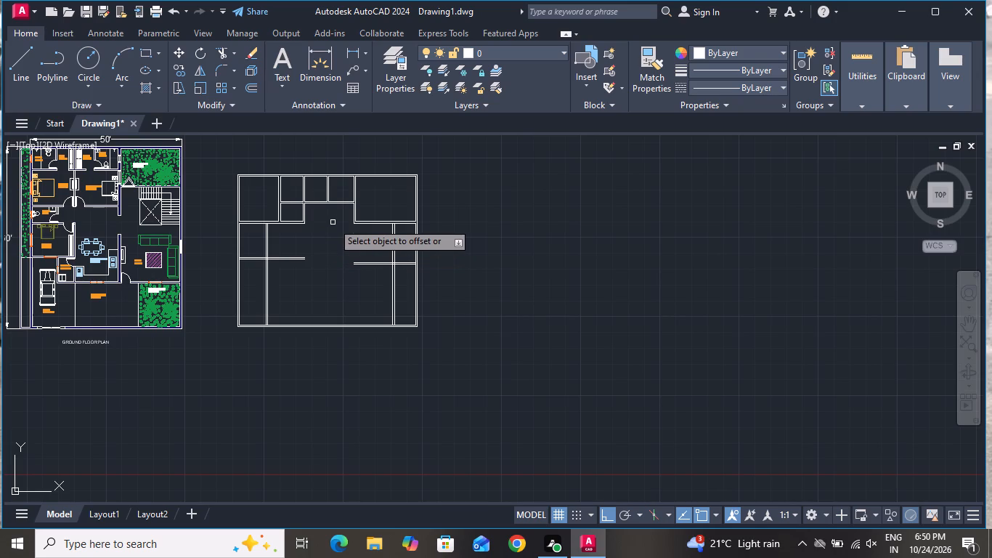
{"action": "scroll", "coordinate": [336, 229], "scroll_direction": "up", "scroll_amount": 1}
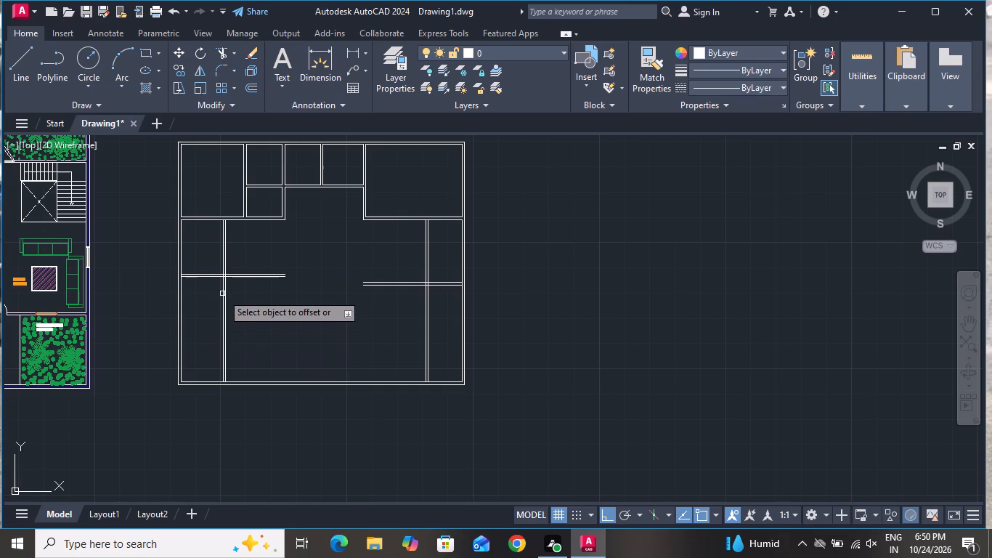
{"action": "right_click", "coordinate": [312, 296]}
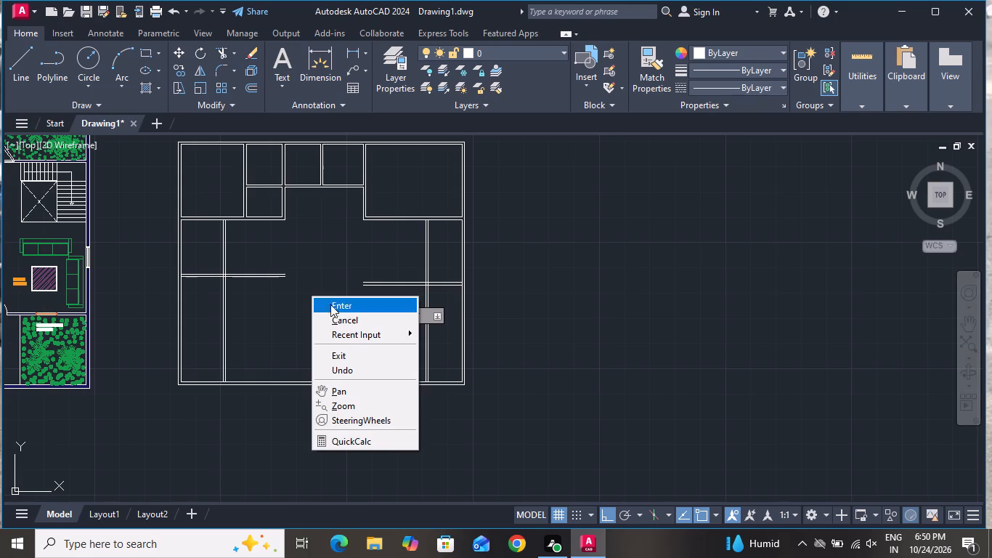
{"action": "left_click", "coordinate": [337, 313]}
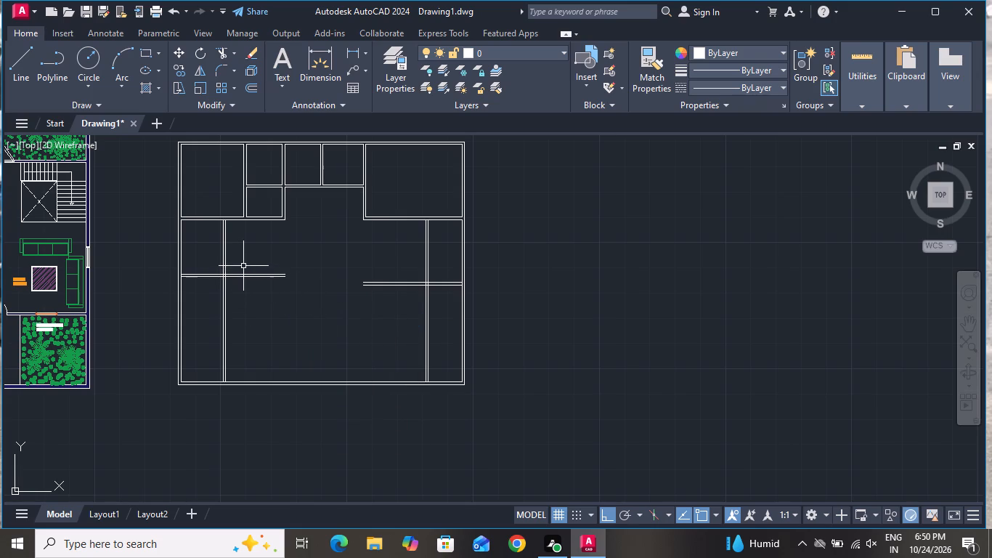
{"action": "left_click", "coordinate": [243, 266]}
{"action": "left_click", "coordinate": [244, 279]}
{"action": "left_click", "coordinate": [239, 309]}
{"action": "left_click", "coordinate": [263, 323]}
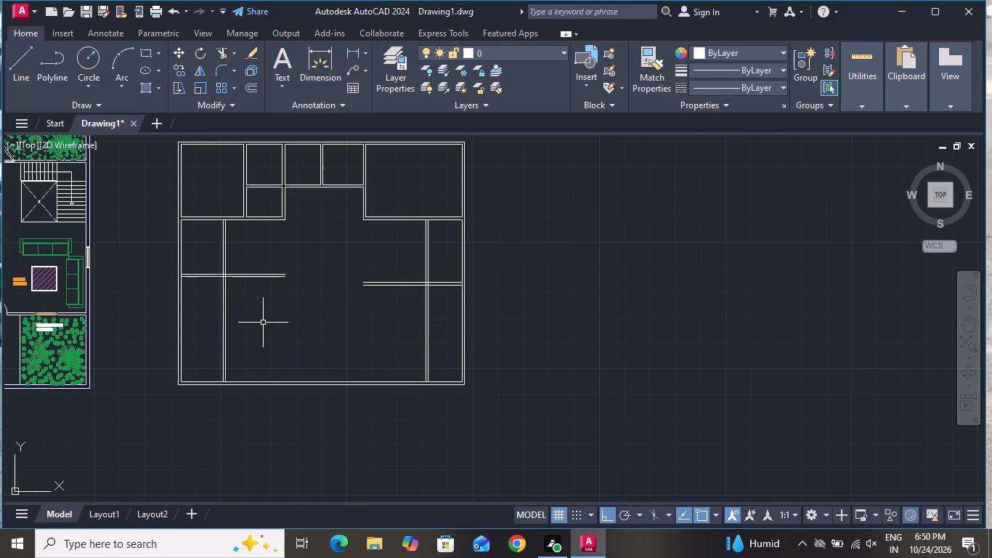
{"action": "left_click", "coordinate": [224, 53]}
{"action": "left_click", "coordinate": [242, 302]}
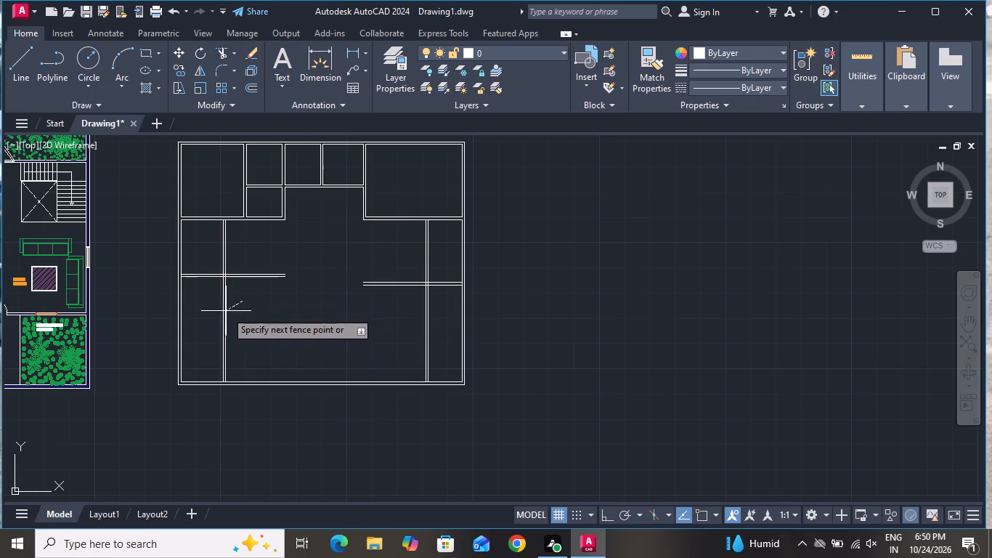
{"action": "left_click", "coordinate": [221, 313]}
{"action": "left_click", "coordinate": [417, 323]}
{"action": "left_click", "coordinate": [446, 314]}
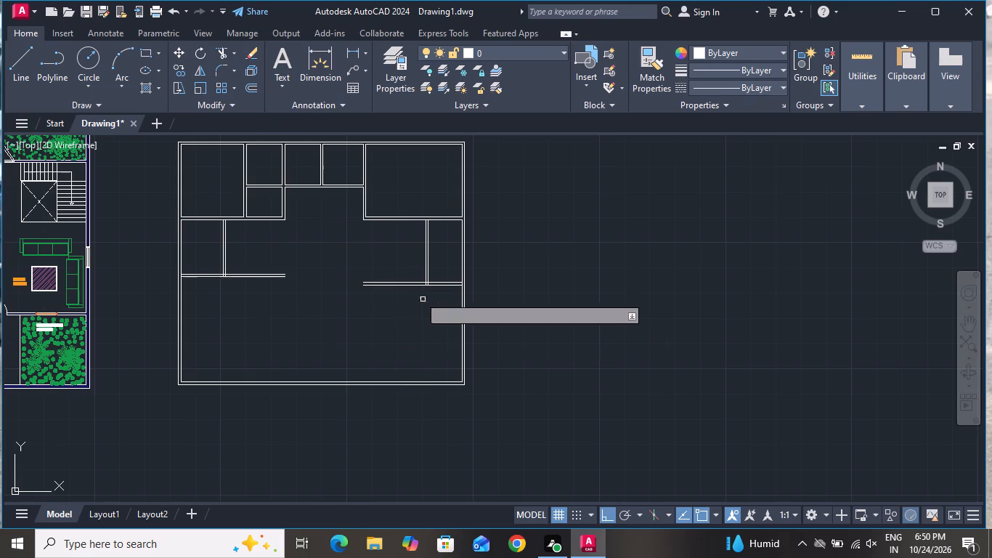
Trim away the left horizontal partition, both beyond the vertical partition and between it and the left outer wall.
{"action": "left_click", "coordinate": [392, 251]}
{"action": "left_click", "coordinate": [253, 283]}
{"action": "left_click", "coordinate": [251, 274]}
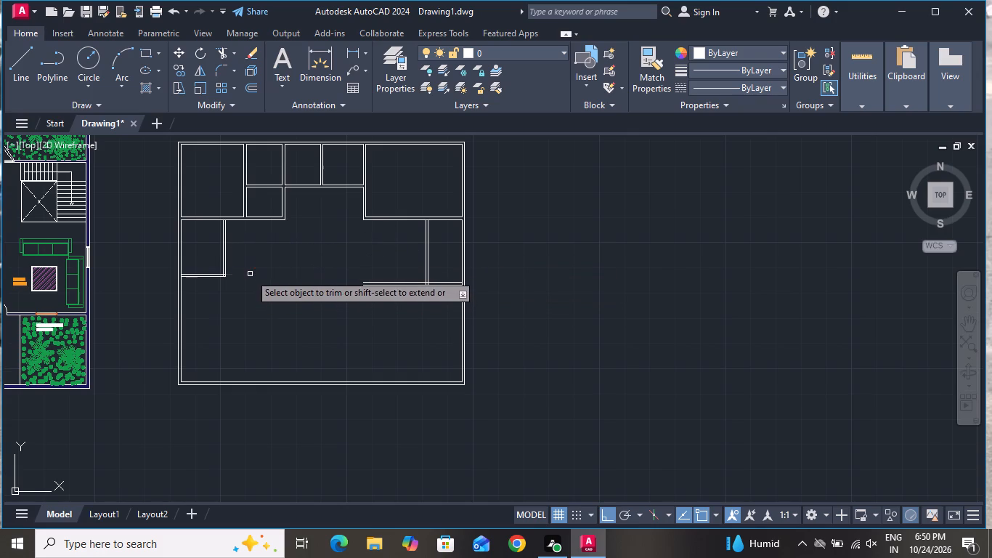
{"action": "left_click", "coordinate": [201, 264]}
{"action": "left_click", "coordinate": [205, 290]}
{"action": "scroll", "coordinate": [218, 263], "scroll_direction": "up", "scroll_amount": 3}
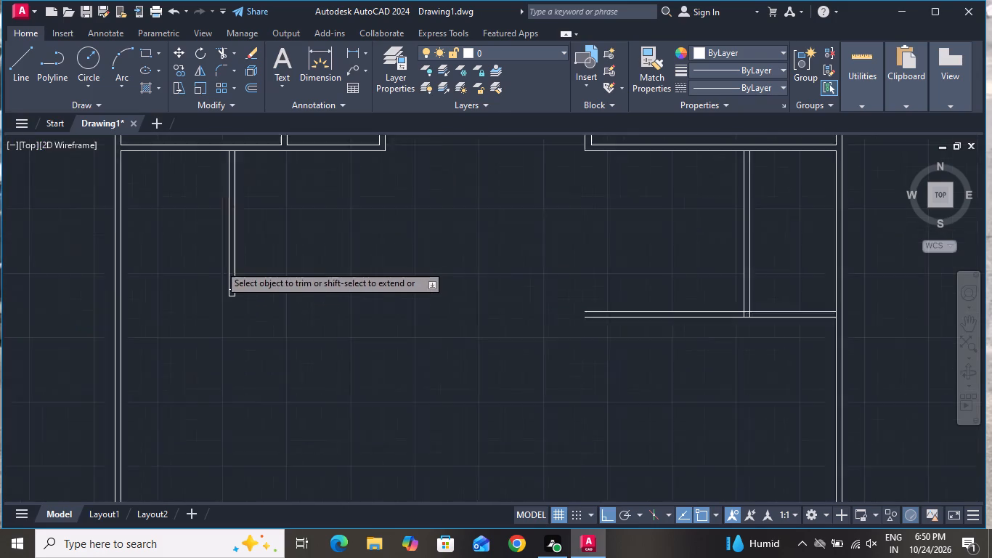
{"action": "scroll", "coordinate": [243, 306], "scroll_direction": "up", "scroll_amount": 3}
{"action": "left_click", "coordinate": [229, 283]}
{"action": "left_click", "coordinate": [228, 304]}
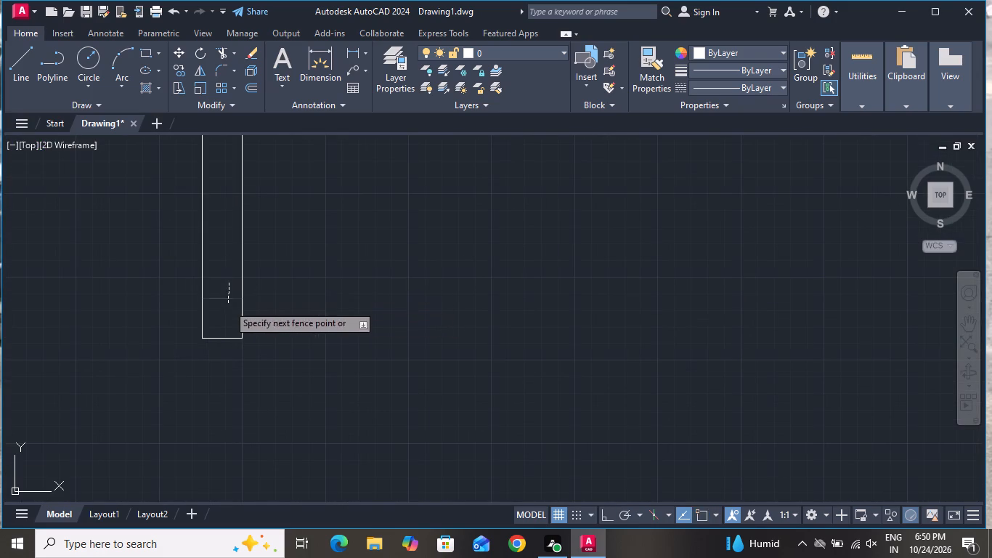
{"action": "right_click", "coordinate": [303, 296]}
{"action": "left_click", "coordinate": [315, 311]}
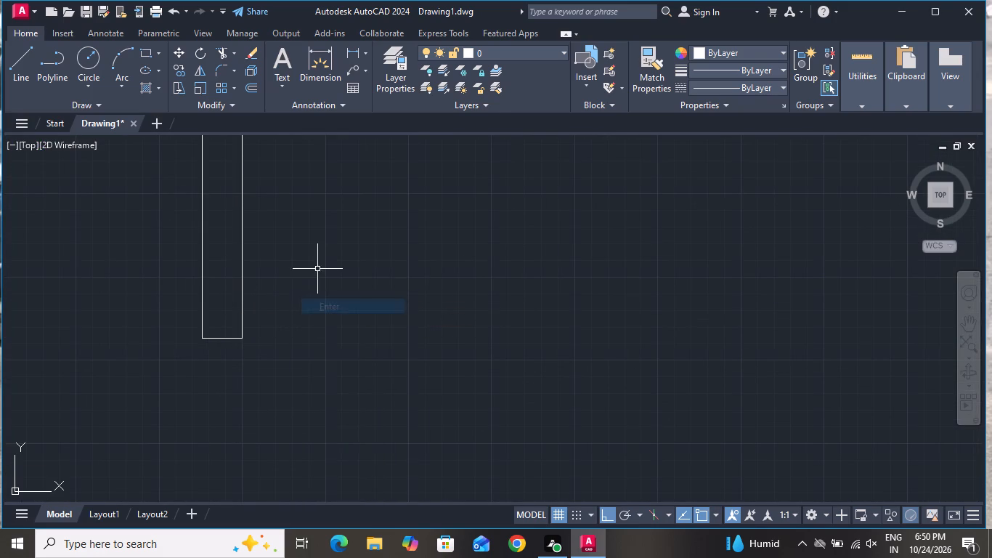
Extend both lines of the right horizontal partition across the plan to the left outer wall's outer line.
{"action": "scroll", "coordinate": [318, 267], "scroll_direction": "down", "scroll_amount": 6}
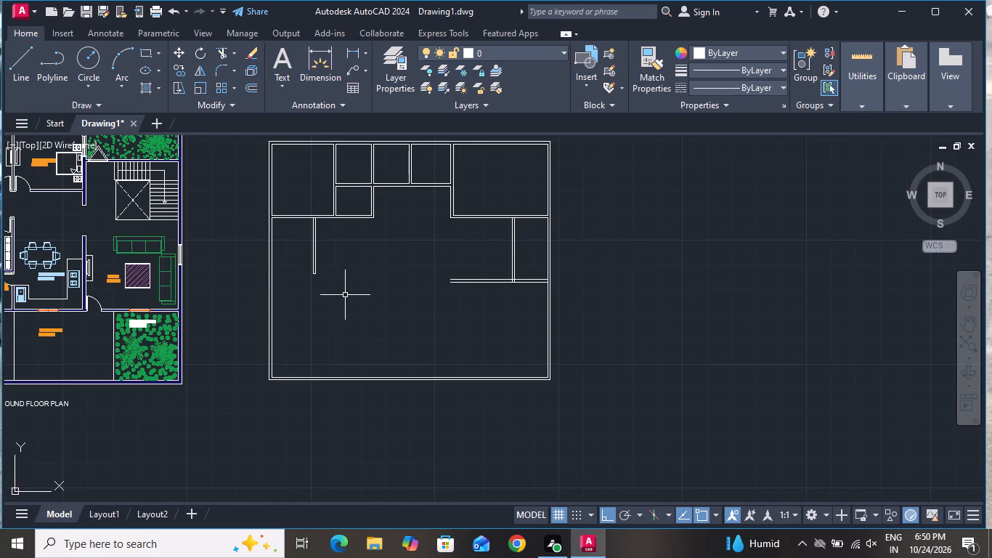
{"action": "type", "text": "EX"}
{"action": "key", "text": "space"}
{"action": "key", "text": "space"}
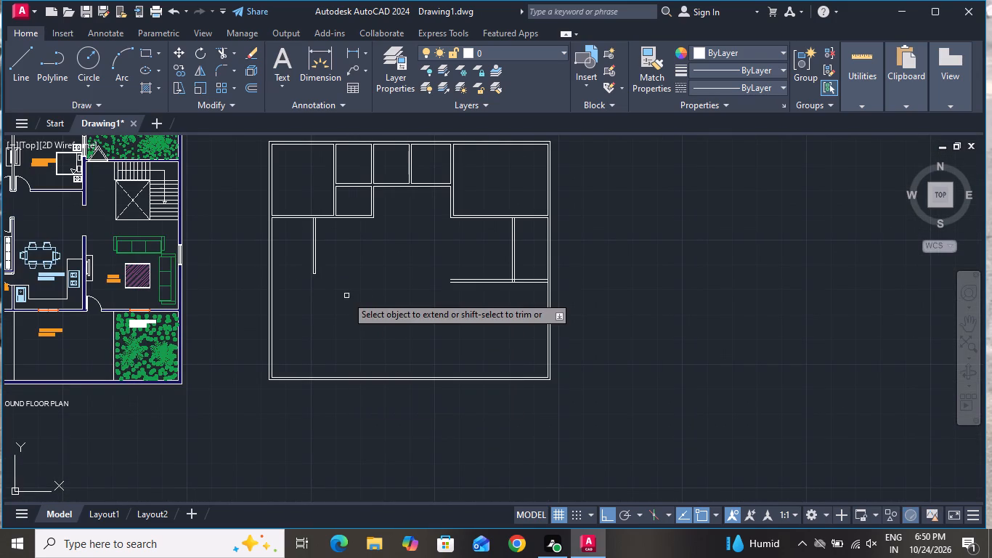
{"action": "left_click", "coordinate": [477, 269]}
{"action": "left_click", "coordinate": [461, 314]}
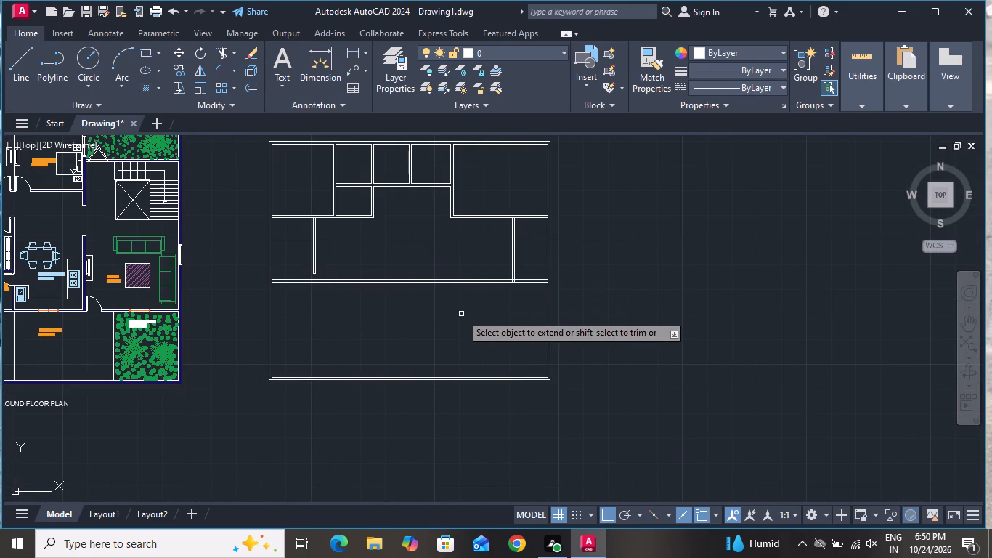
{"action": "left_click", "coordinate": [298, 272]}
{"action": "left_click", "coordinate": [294, 308]}
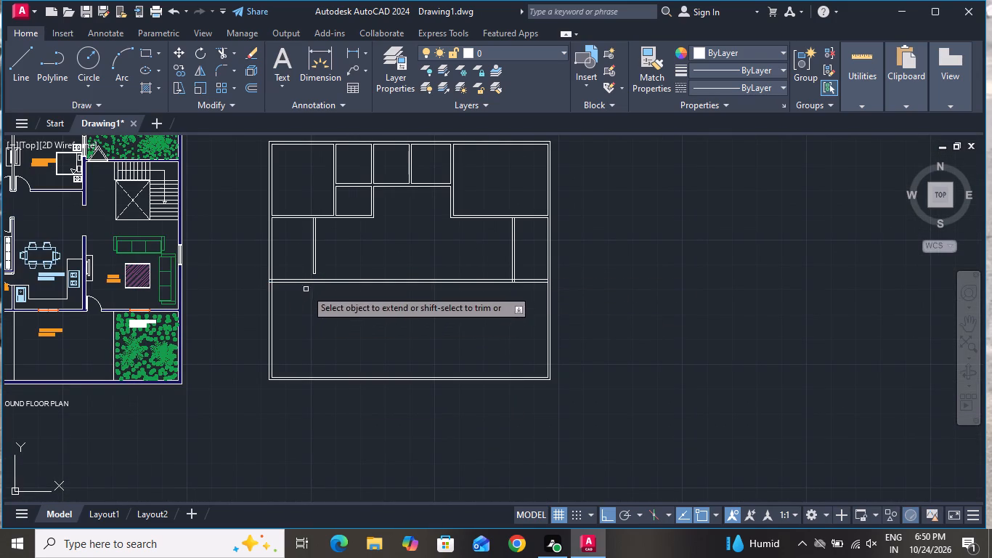
Extend both lines of the left vertical partition down to the lower line of the full-width horizontal wall.
{"action": "scroll", "coordinate": [309, 273], "scroll_direction": "up", "scroll_amount": 3}
{"action": "left_click", "coordinate": [318, 256]}
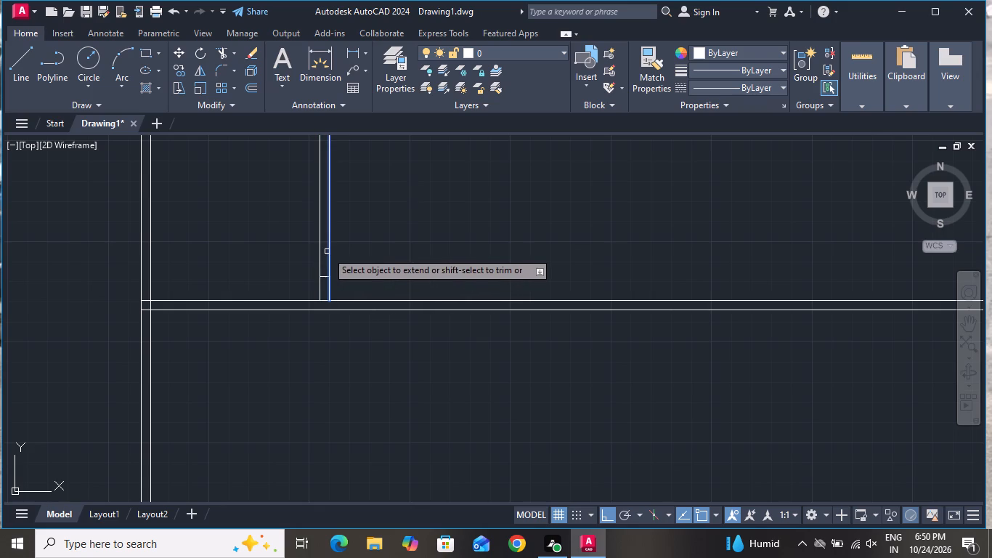
{"action": "left_click", "coordinate": [327, 251]}
{"action": "left_click", "coordinate": [341, 280]}
{"action": "left_click", "coordinate": [312, 288]}
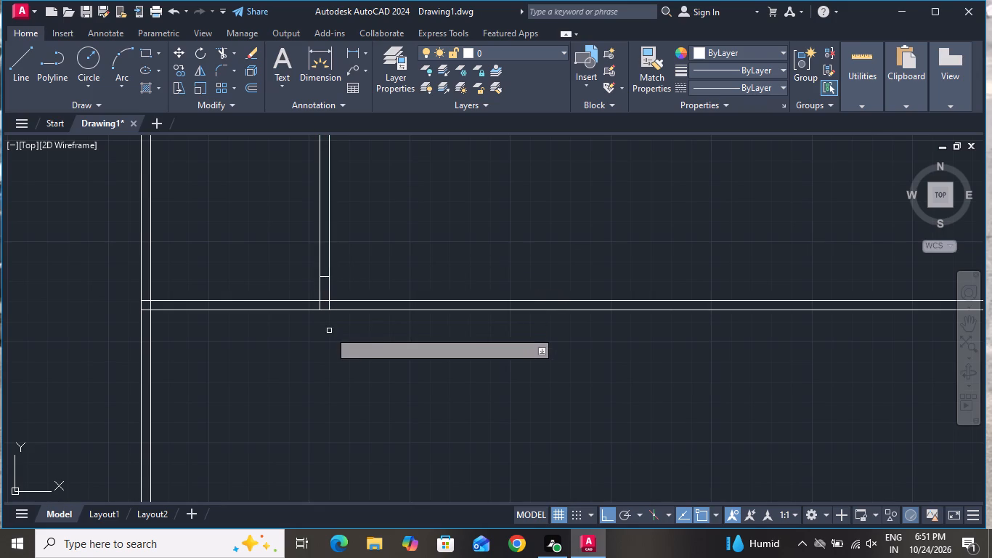
{"action": "scroll", "coordinate": [310, 334], "scroll_direction": "down", "scroll_amount": 3}
{"action": "right_click_drag", "start_coordinate": [333, 294], "coordinate": [325, 296]}
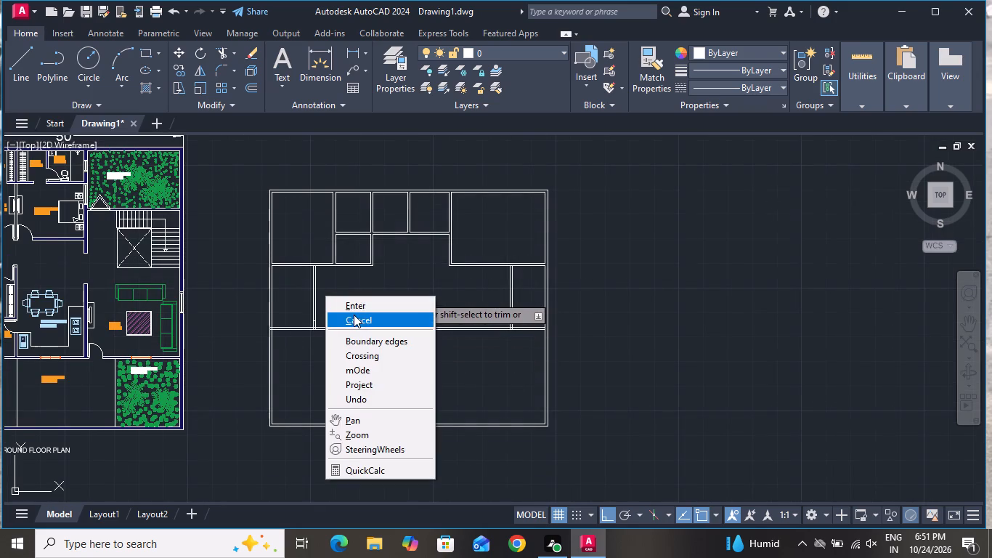
{"action": "left_click", "coordinate": [354, 315]}
Offset the right outer wall's inner line 12' into the plan, and offset the new line 6" further left to form a wall.
{"action": "type", "text": "O T"}
{"action": "key", "text": "space"}
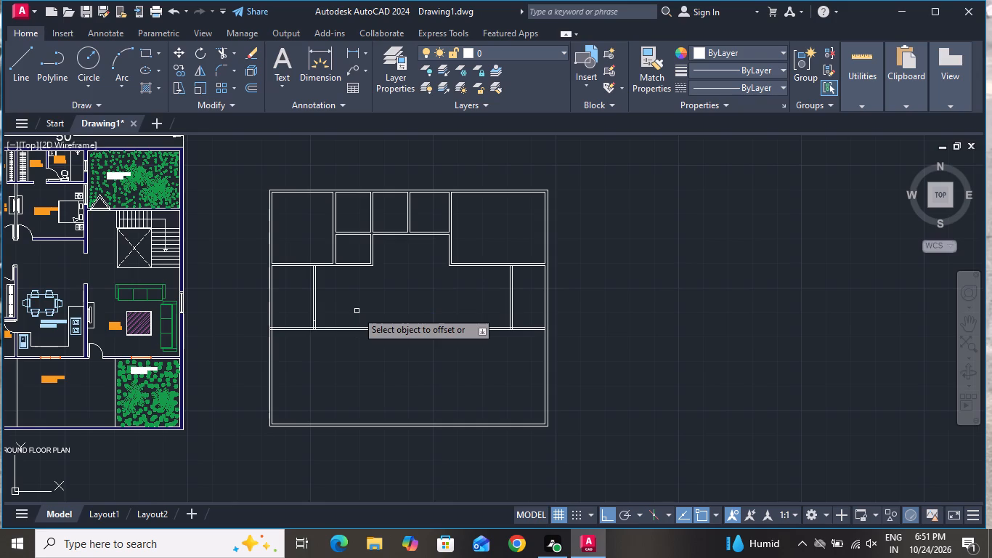
{"action": "scroll", "coordinate": [357, 310], "scroll_direction": "down", "scroll_amount": 2}
{"action": "scroll", "coordinate": [341, 365], "scroll_direction": "up", "scroll_amount": 2}
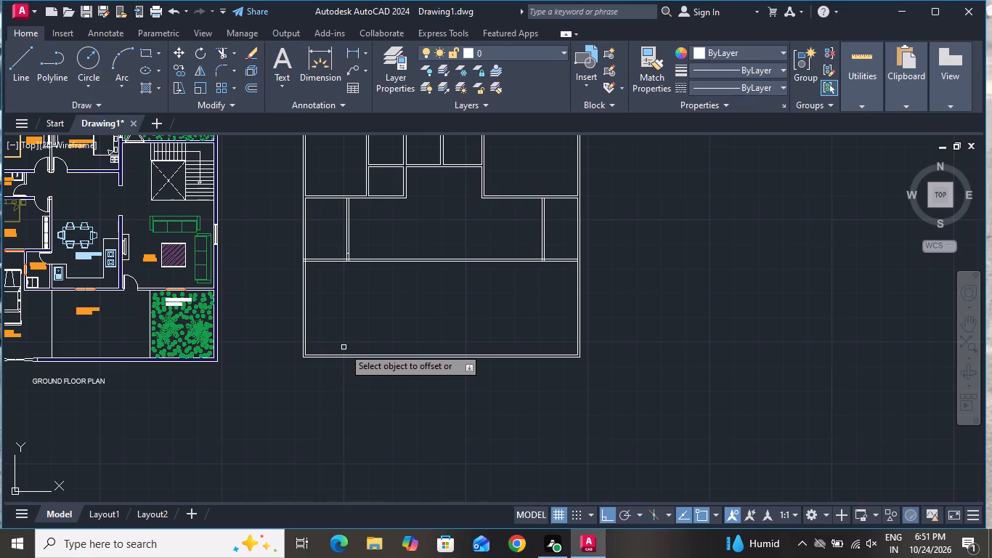
{"action": "left_click", "coordinate": [577, 283]}
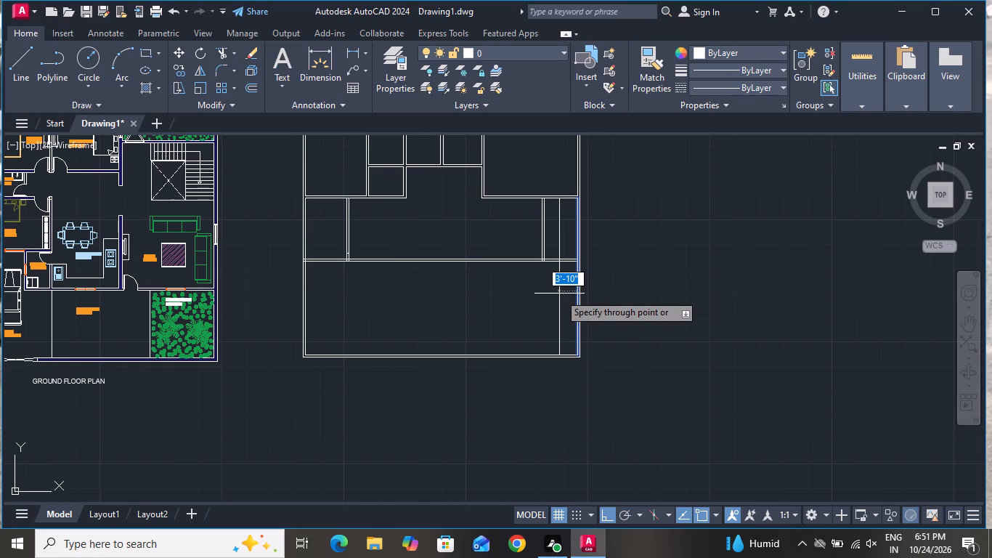
{"action": "type", "text": "12"}
{"action": "key", "text": "apostrophe"}
{"action": "key", "text": "Return"}
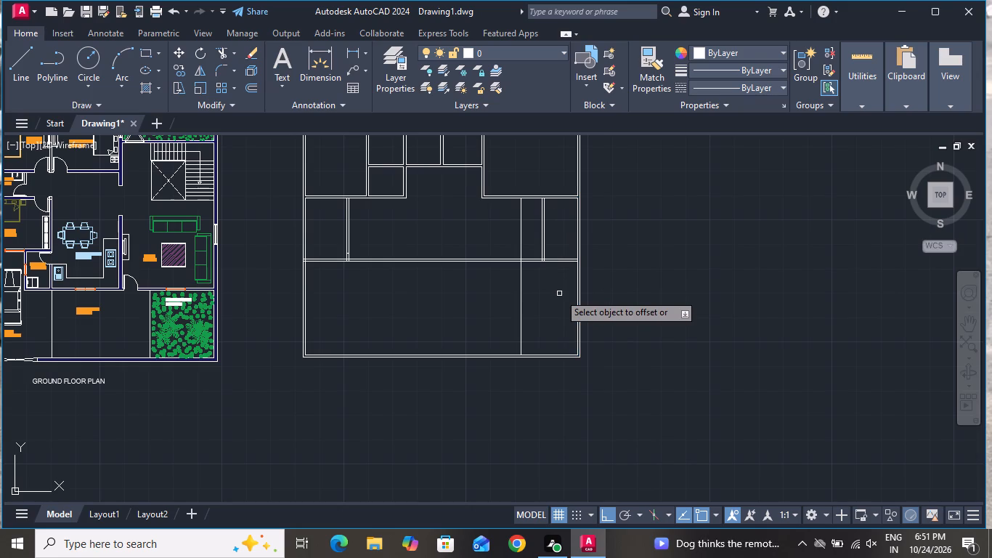
{"action": "left_click", "coordinate": [521, 287]}
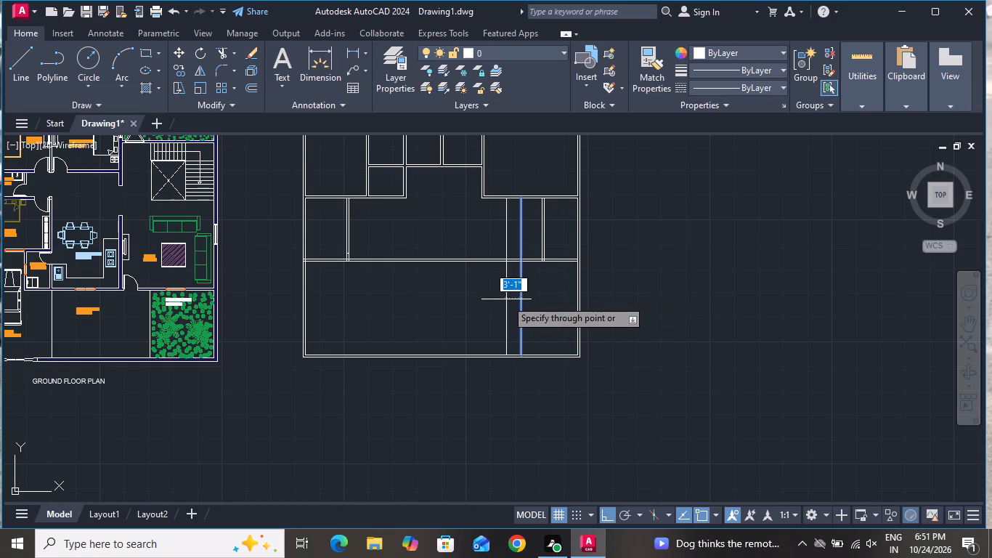
{"action": "key", "text": "6"}
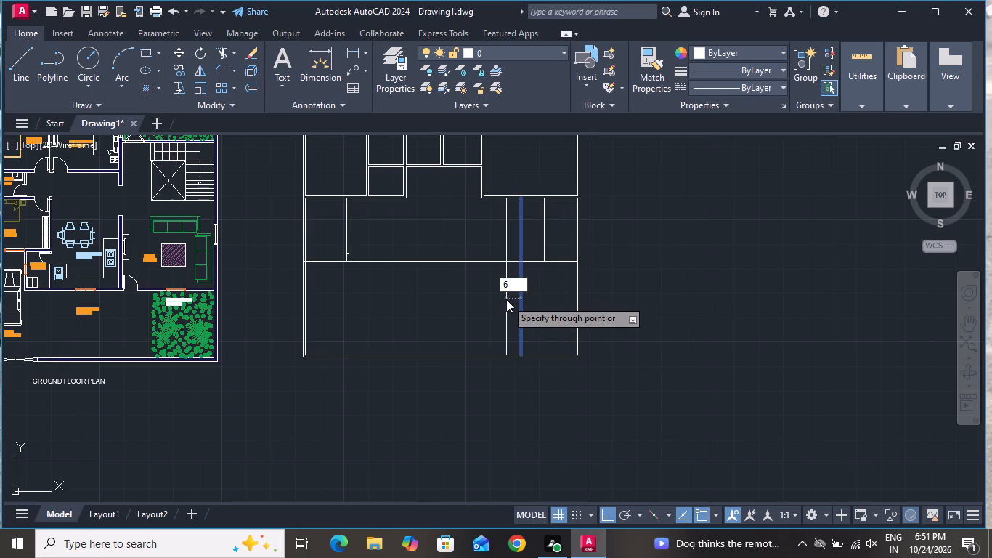
{"action": "key", "text": "shift+quotedbl"}
{"action": "key", "text": "Return"}
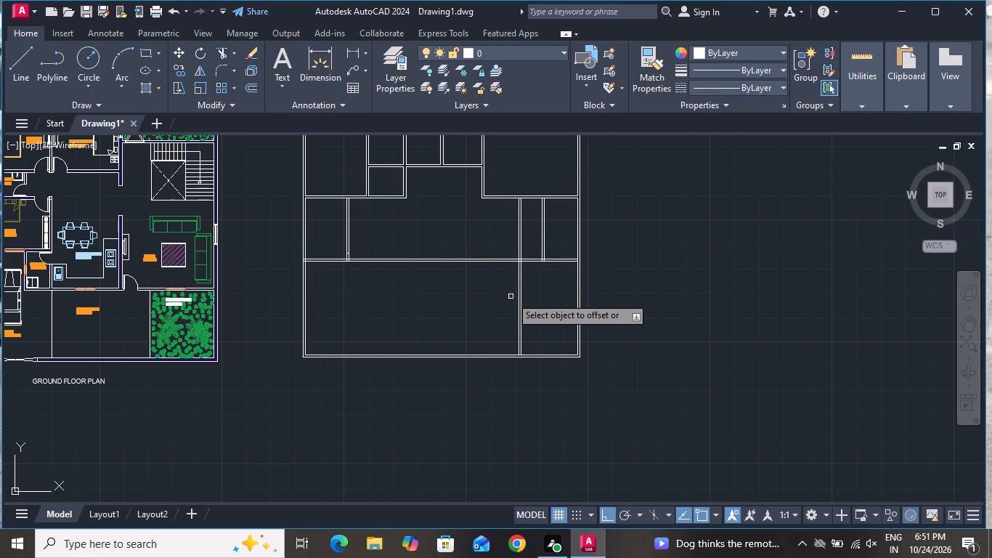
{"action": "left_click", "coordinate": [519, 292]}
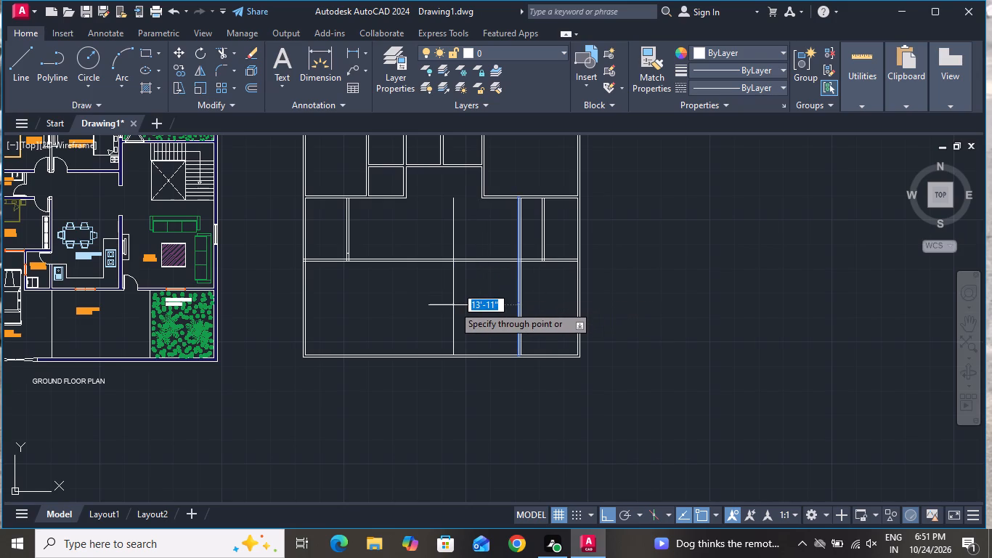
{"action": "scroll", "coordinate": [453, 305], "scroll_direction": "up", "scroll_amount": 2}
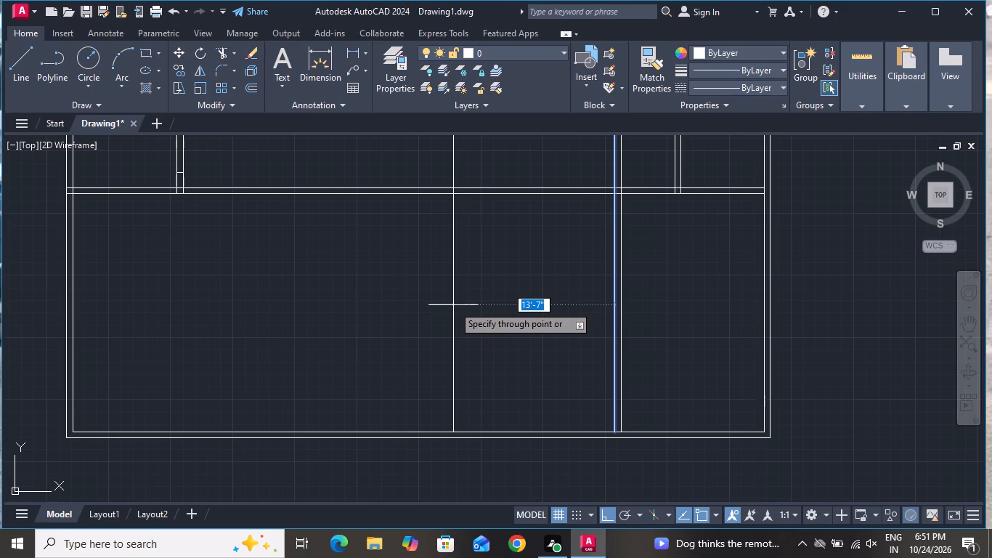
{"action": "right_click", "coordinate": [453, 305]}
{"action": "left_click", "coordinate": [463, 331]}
Offset the left outer wall's inner line 6' into the plan, and offset the new line 6" further right to form a wall.
{"action": "scroll", "coordinate": [346, 283], "scroll_direction": "down", "scroll_amount": 2}
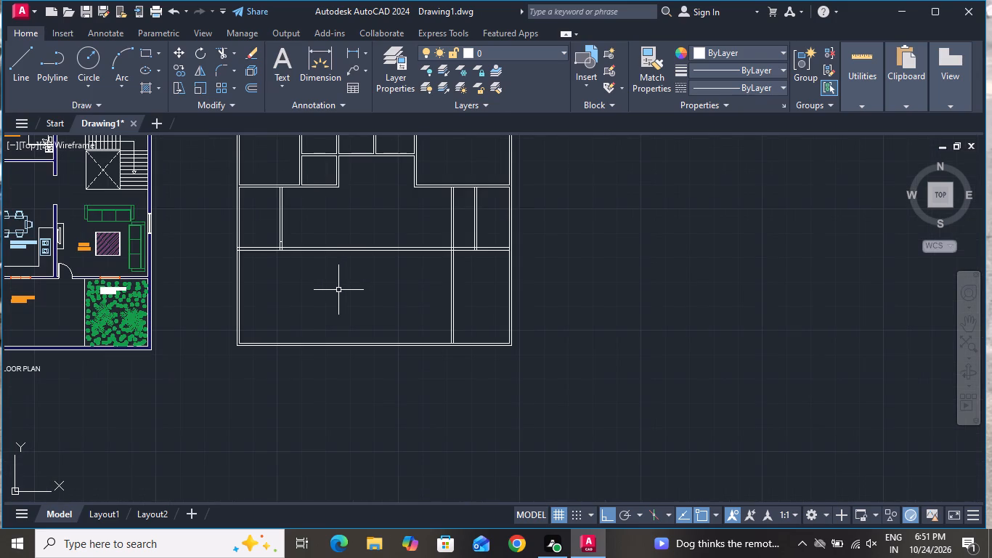
{"action": "type", "text": "O T"}
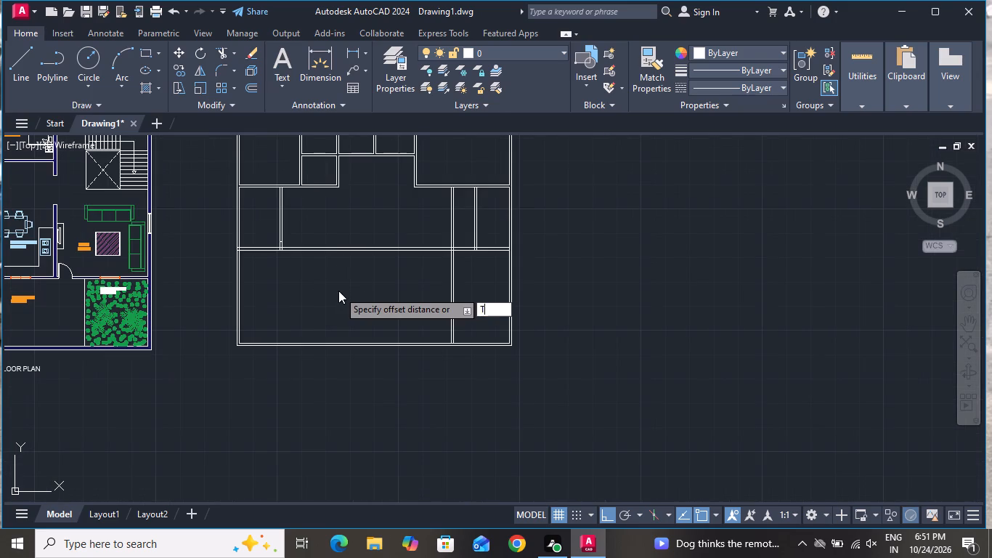
{"action": "key", "text": "space"}
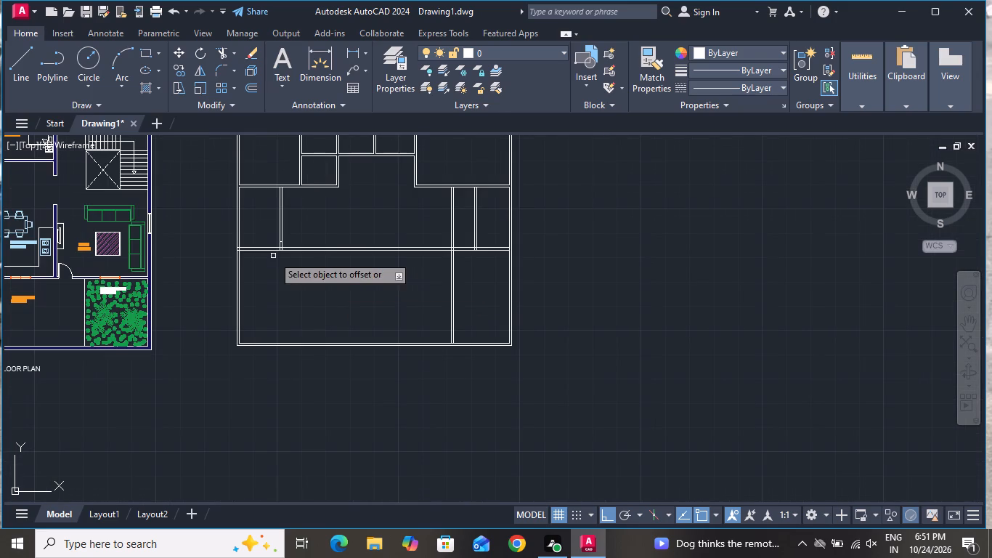
{"action": "scroll", "coordinate": [264, 251], "scroll_direction": "down", "scroll_amount": 1}
{"action": "scroll", "coordinate": [248, 265], "scroll_direction": "up", "scroll_amount": 2}
{"action": "left_click", "coordinate": [248, 265]}
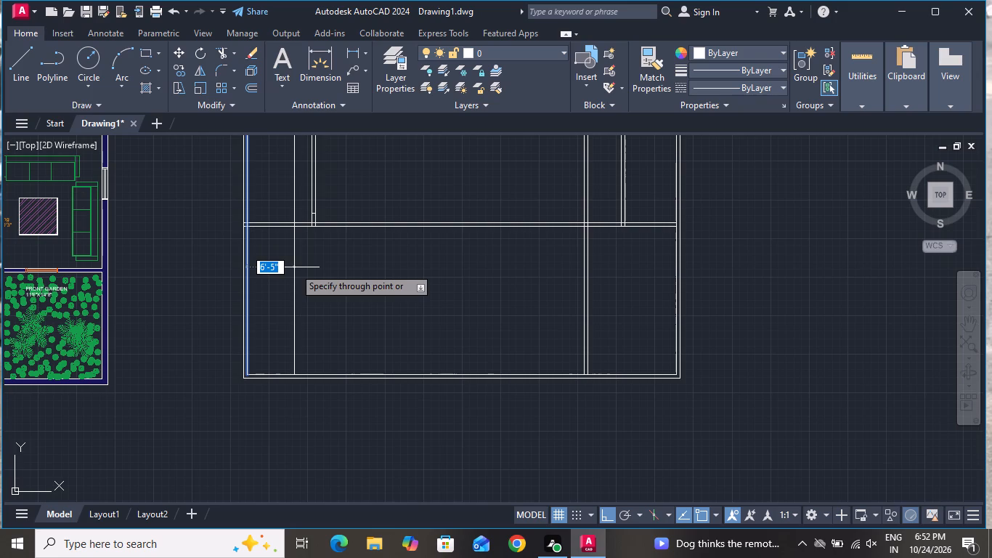
{"action": "key", "text": "6"}
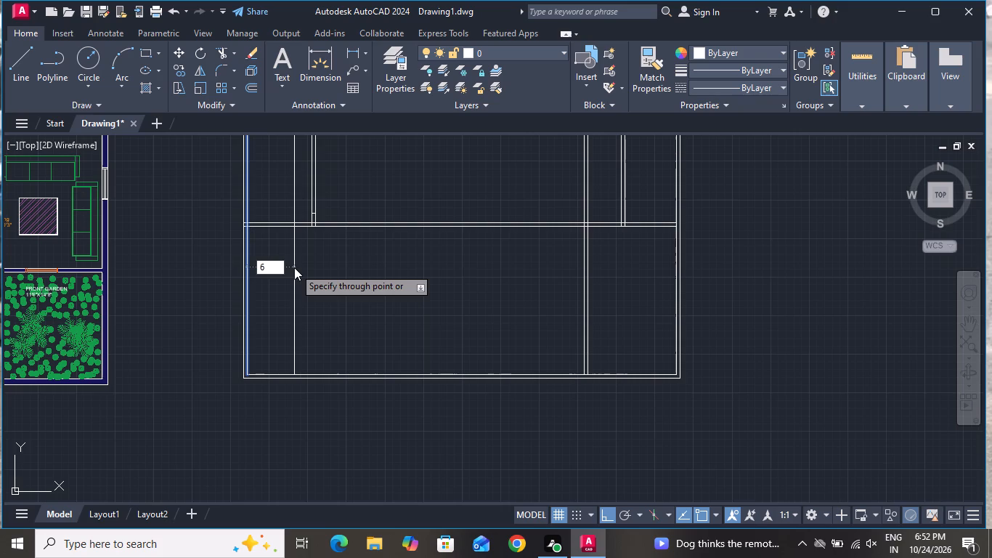
{"action": "key", "text": "apostrophe"}
{"action": "key", "text": "Return"}
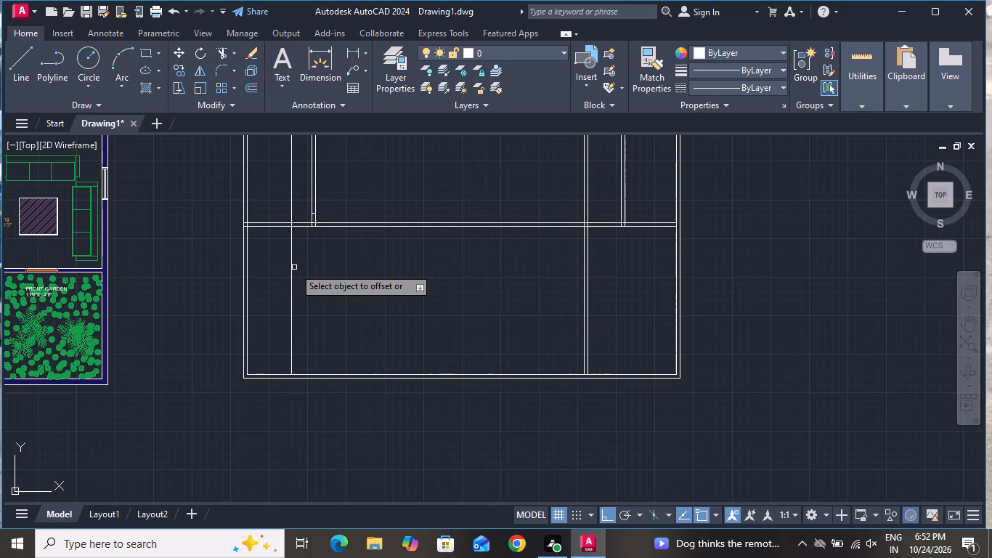
{"action": "scroll", "coordinate": [294, 267], "scroll_direction": "down", "scroll_amount": 1}
{"action": "left_click", "coordinate": [293, 270]}
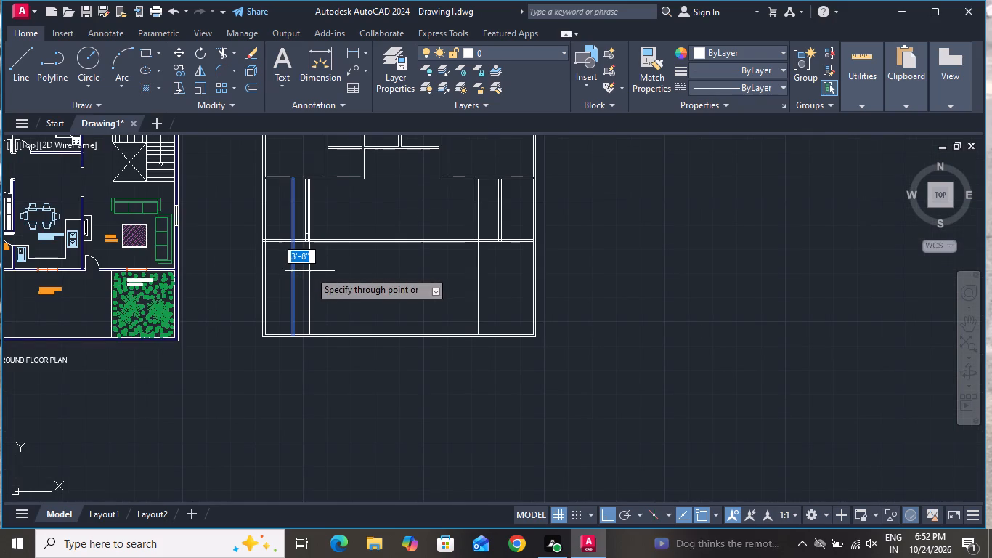
{"action": "key", "text": "6"}
{"action": "key", "text": "shift+quotedbl"}
{"action": "key", "text": "Return"}
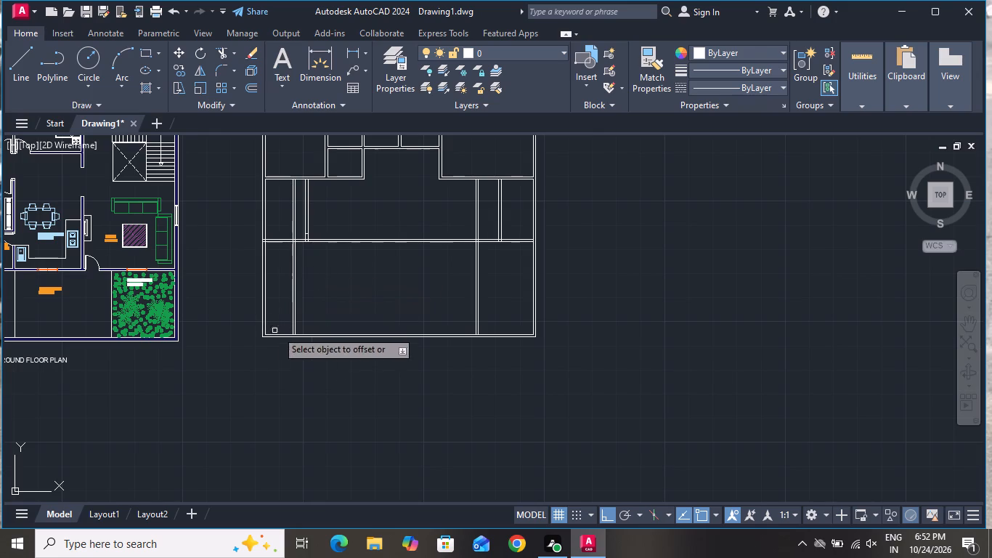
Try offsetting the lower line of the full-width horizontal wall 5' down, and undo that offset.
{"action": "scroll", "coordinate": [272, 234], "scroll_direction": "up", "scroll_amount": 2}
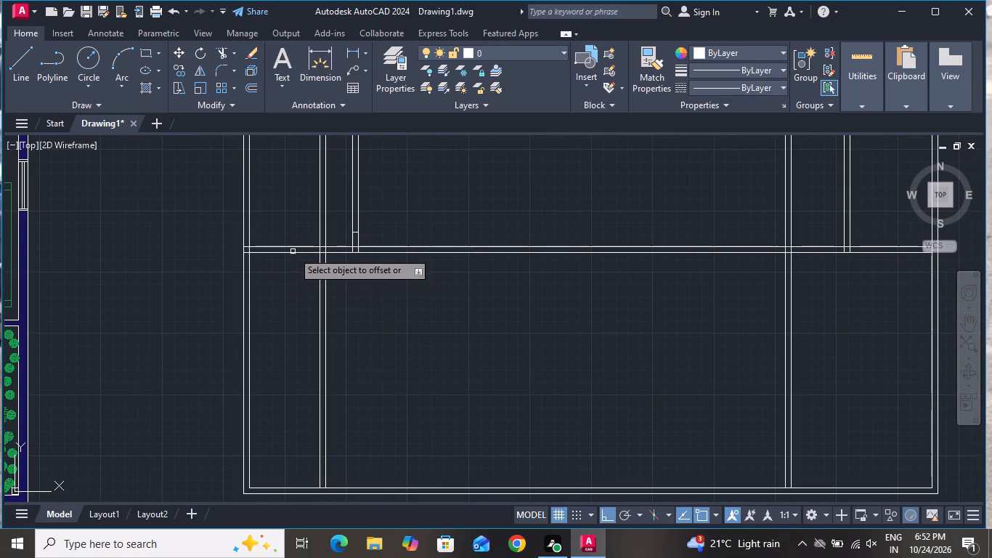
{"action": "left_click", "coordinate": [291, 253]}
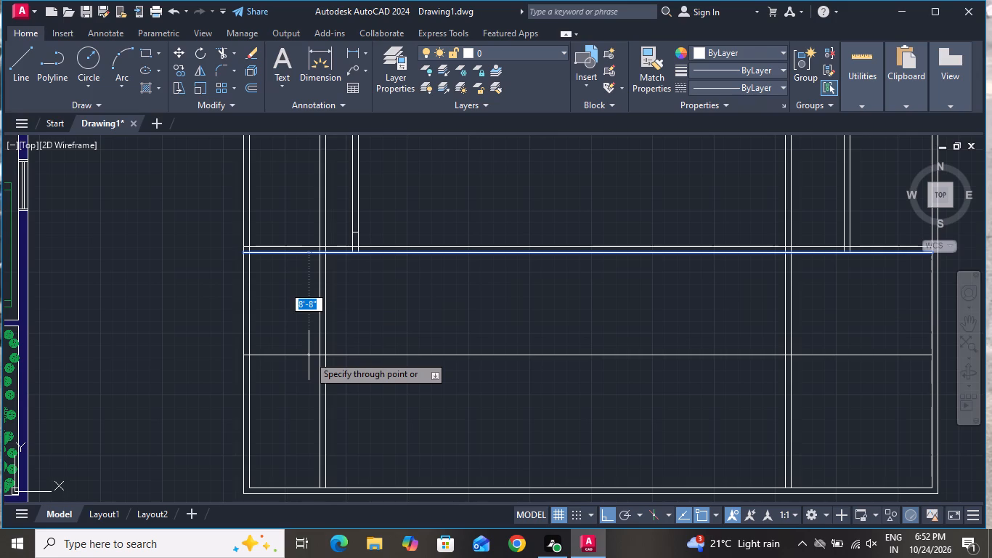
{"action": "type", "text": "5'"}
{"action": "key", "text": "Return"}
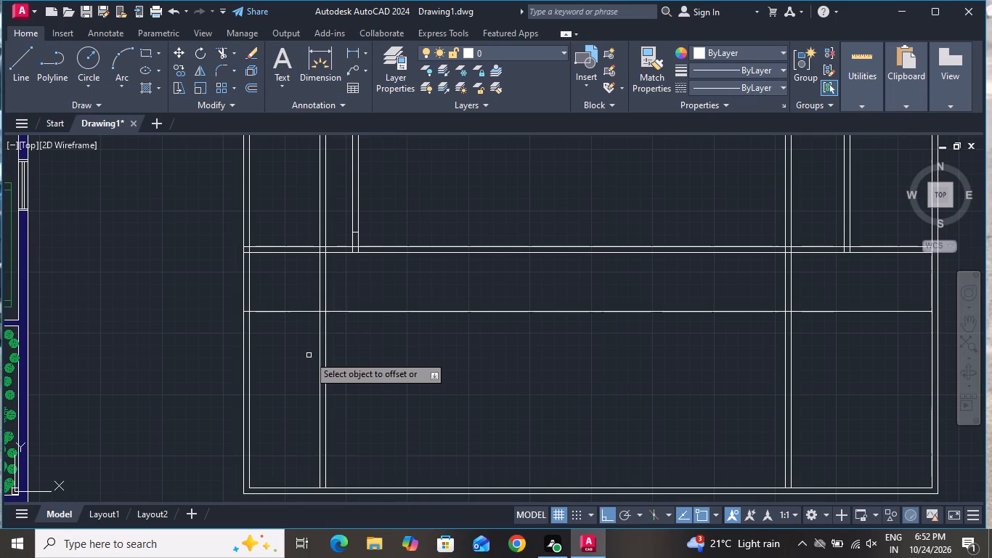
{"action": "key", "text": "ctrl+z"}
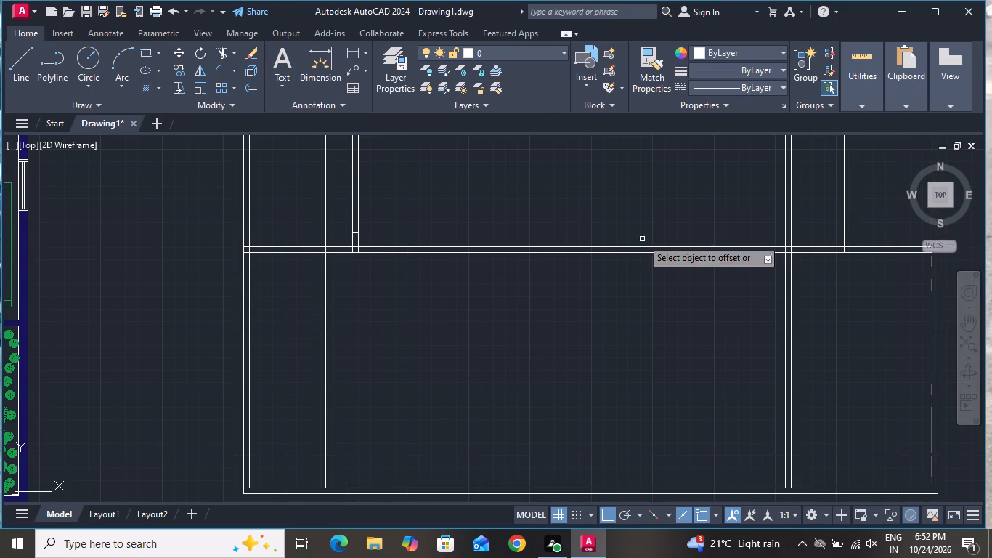
Offset the full-width horizontal wall's lower line 5'4" down, and offset the new line 6" further down to form a wall.
{"action": "left_click", "coordinate": [279, 255]}
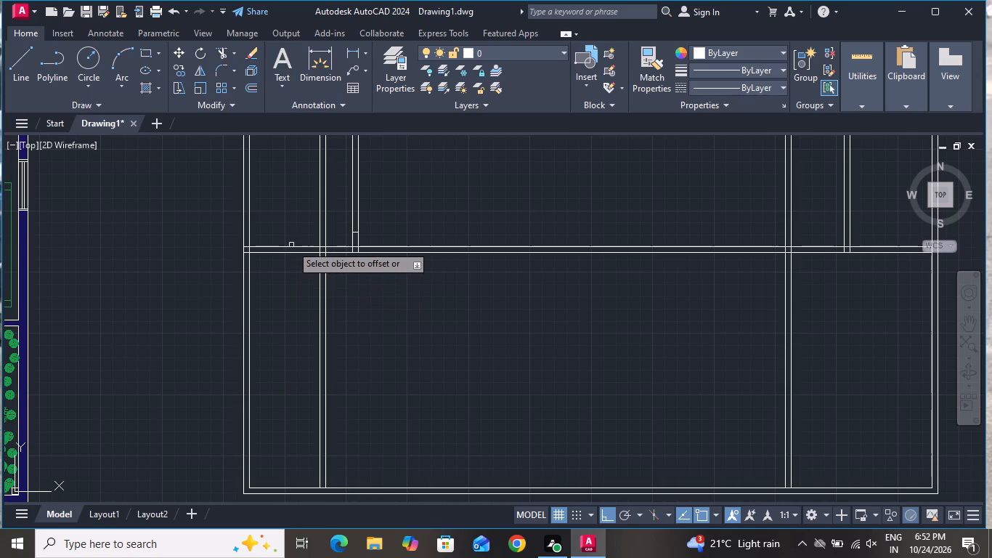
{"action": "left_click", "coordinate": [291, 254]}
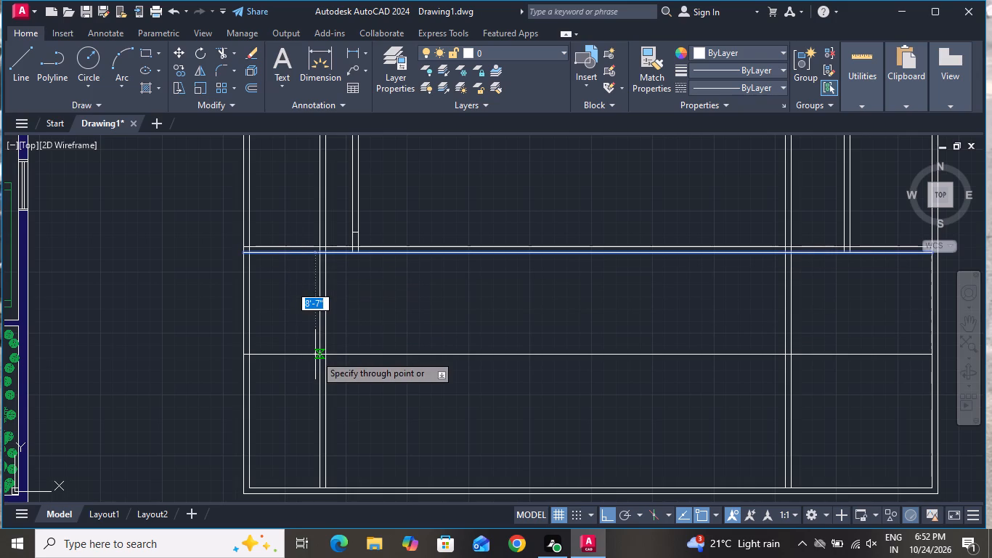
{"action": "type", "text": "5'4"}
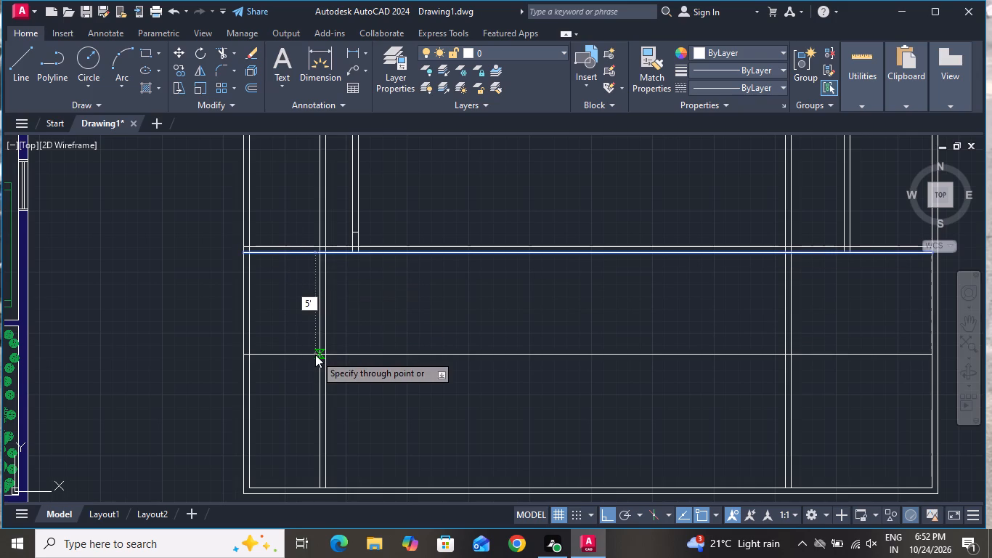
{"action": "key", "text": "shift+quotedbl"}
{"action": "key", "text": "Return"}
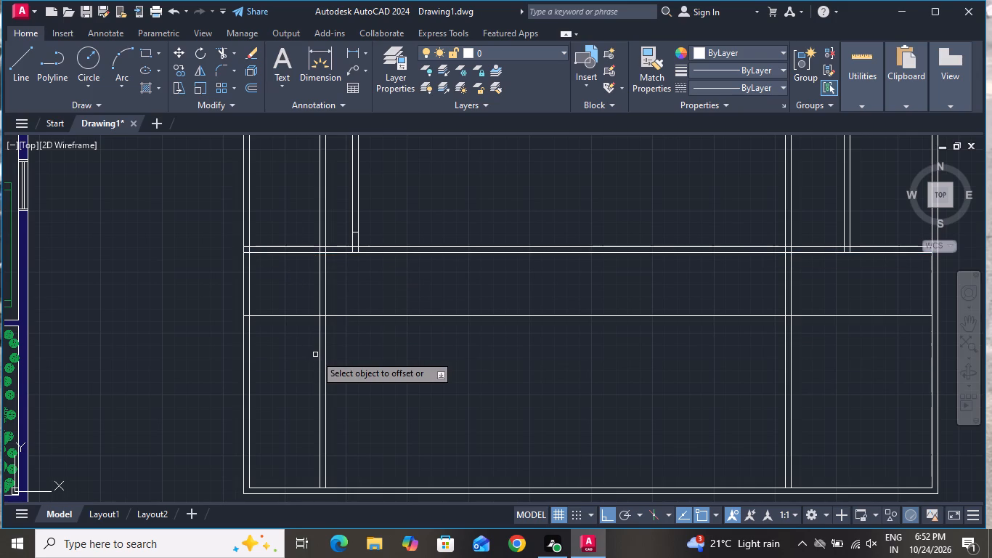
{"action": "left_click", "coordinate": [289, 316]}
{"action": "key", "text": "6"}
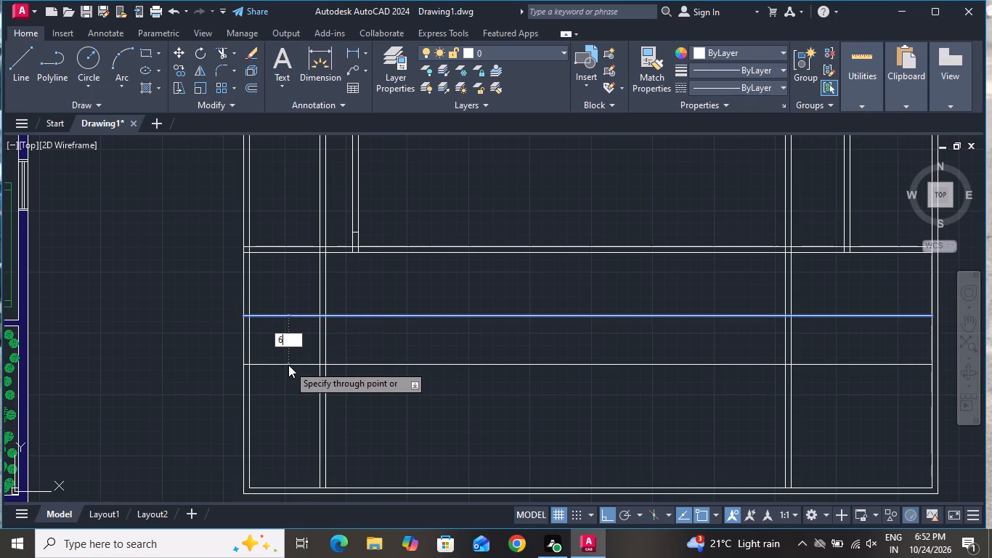
{"action": "key", "text": "shift+quotedbl"}
{"action": "key", "text": "Return"}
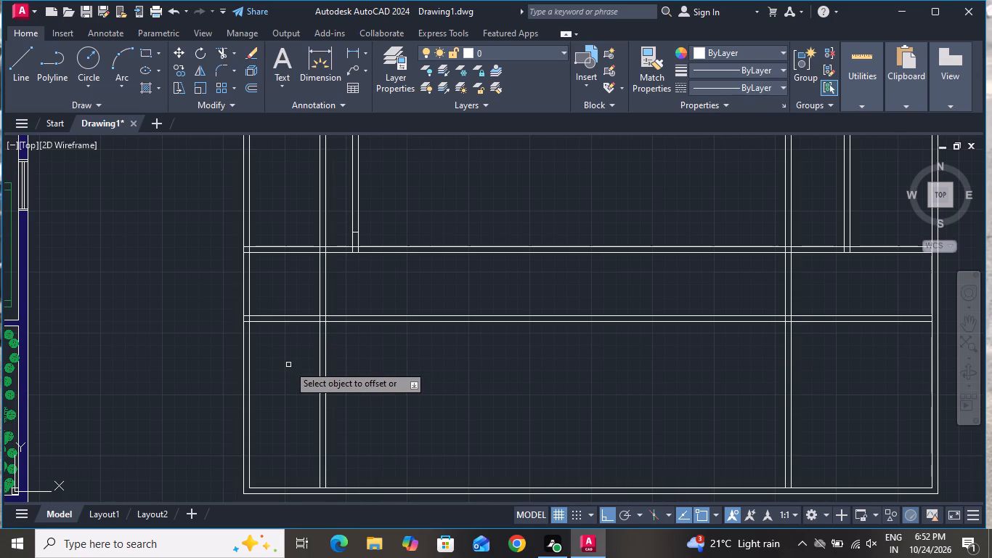
{"action": "scroll", "coordinate": [313, 378], "scroll_direction": "down", "scroll_amount": 2}
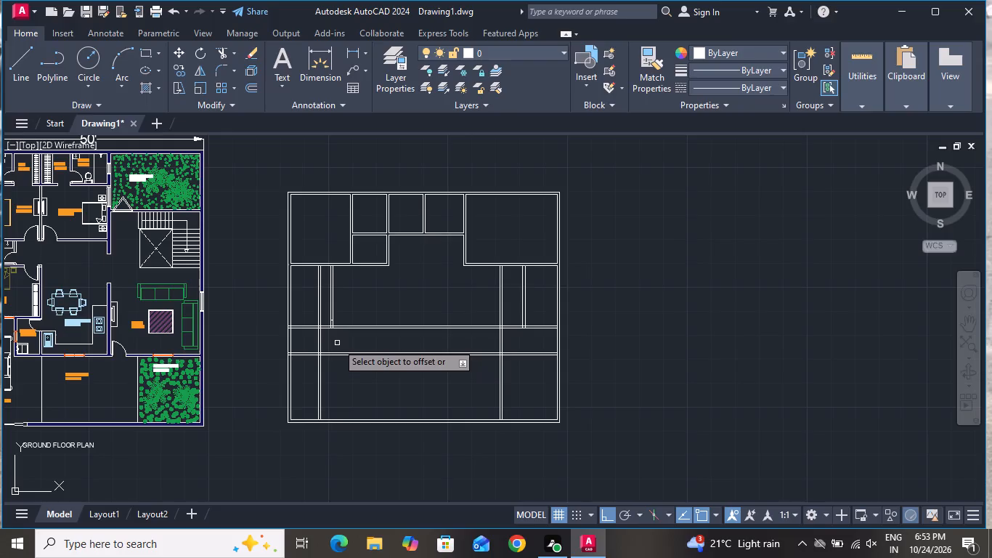
{"action": "right_click", "coordinate": [351, 379]}
{"action": "left_click", "coordinate": [371, 242]}
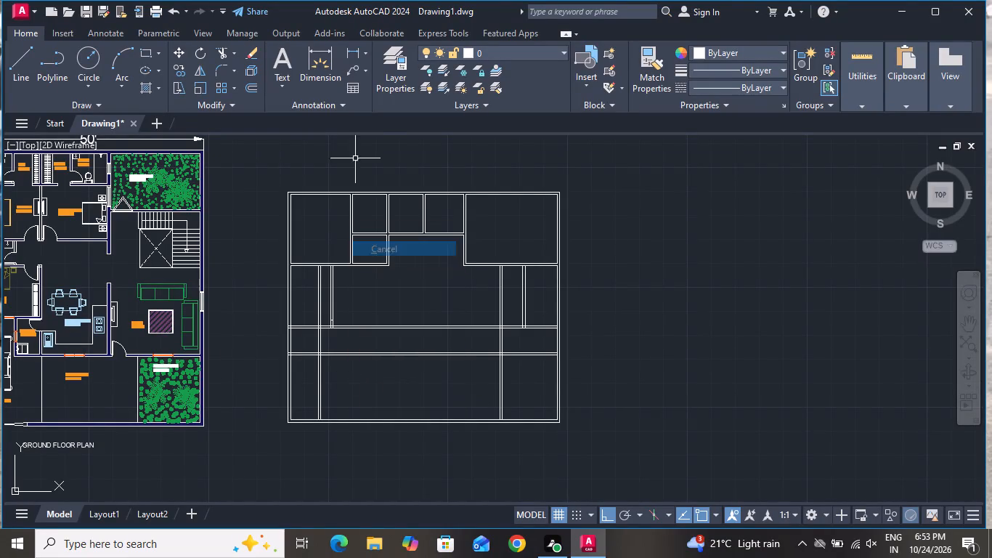
Trim both lines of the new horizontal wall, keeping only the part between the left outer wall and the left vertical wall.
{"action": "left_click", "coordinate": [228, 60]}
{"action": "left_click", "coordinate": [376, 342]}
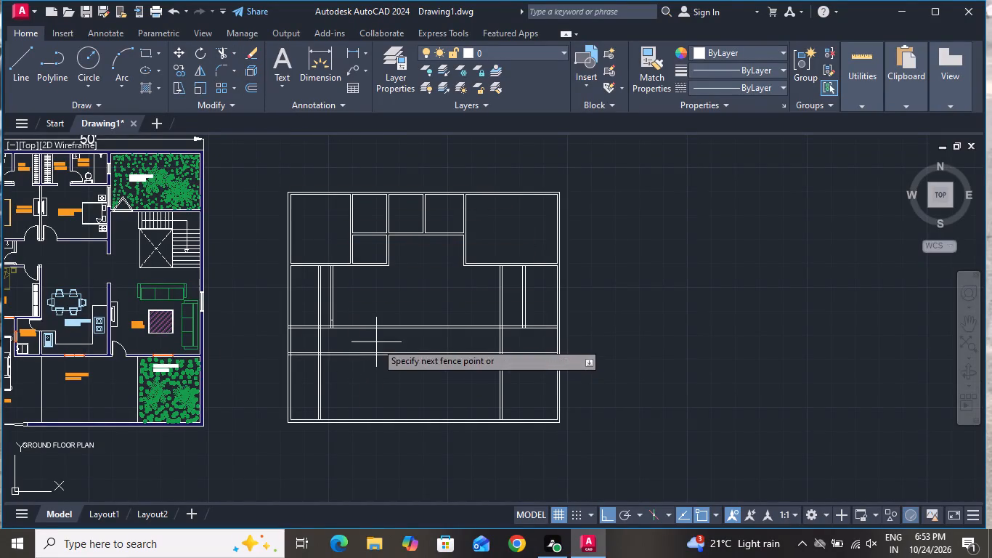
{"action": "left_click", "coordinate": [378, 370]}
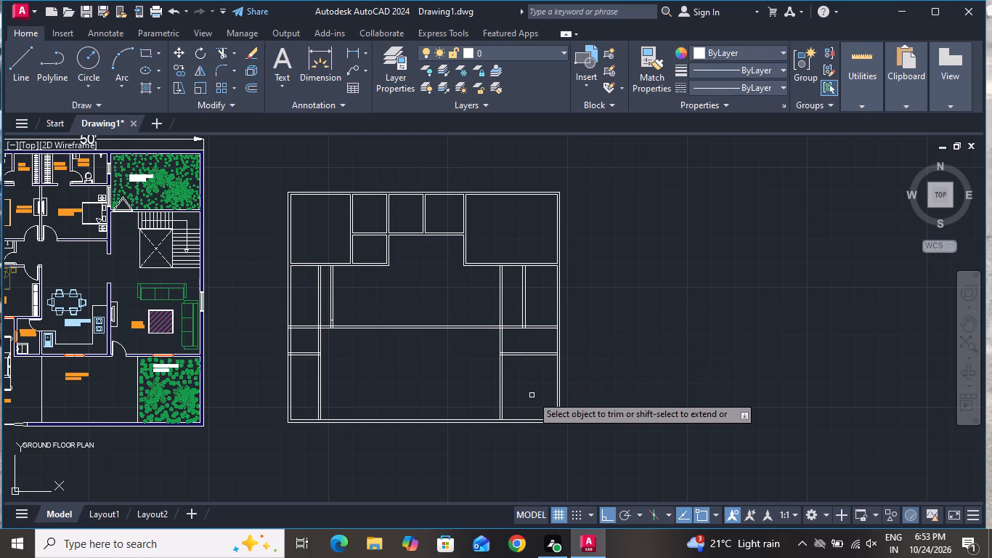
{"action": "left_click", "coordinate": [543, 372]}
{"action": "left_click", "coordinate": [541, 344]}
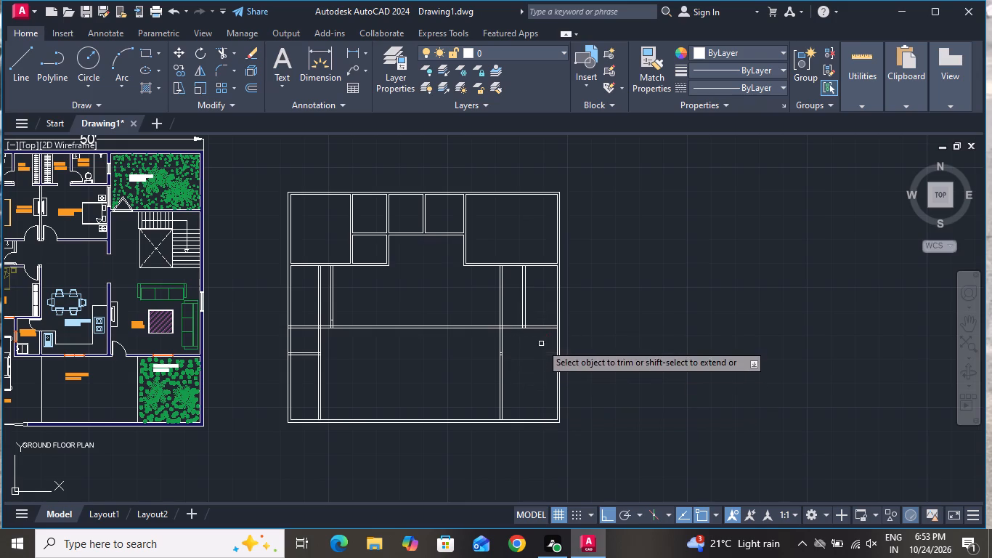
Trim away both lines of the right full-height vertical wall above the full-width horizontal wall.
{"action": "left_click", "coordinate": [530, 302]}
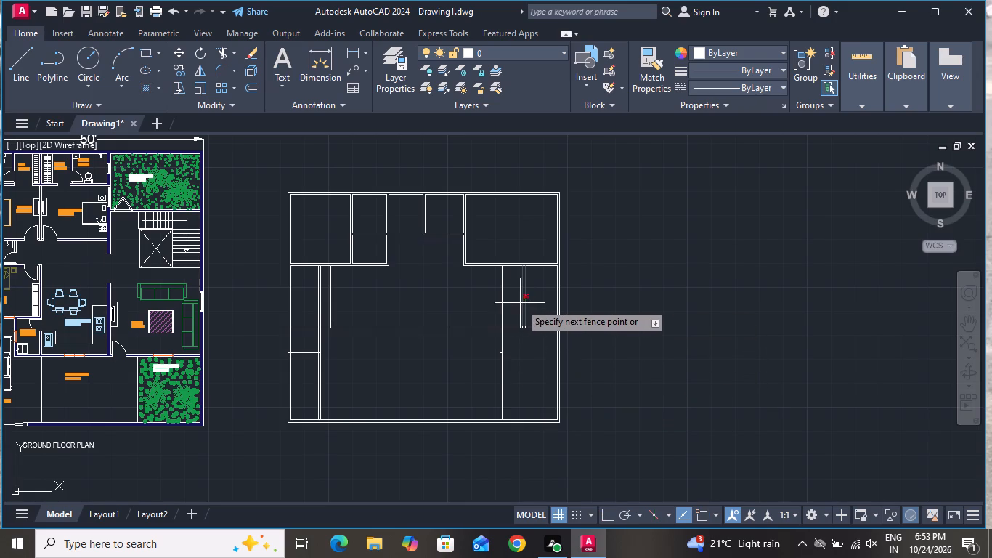
{"action": "left_click", "coordinate": [533, 299]}
{"action": "left_click", "coordinate": [511, 288]}
{"action": "left_click", "coordinate": [481, 291]}
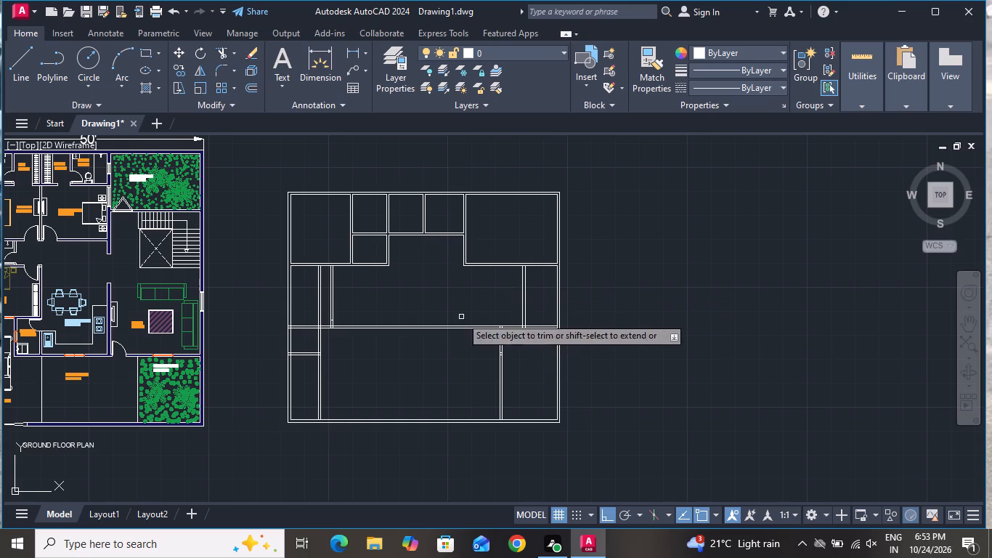
{"action": "right_click", "coordinate": [346, 370]}
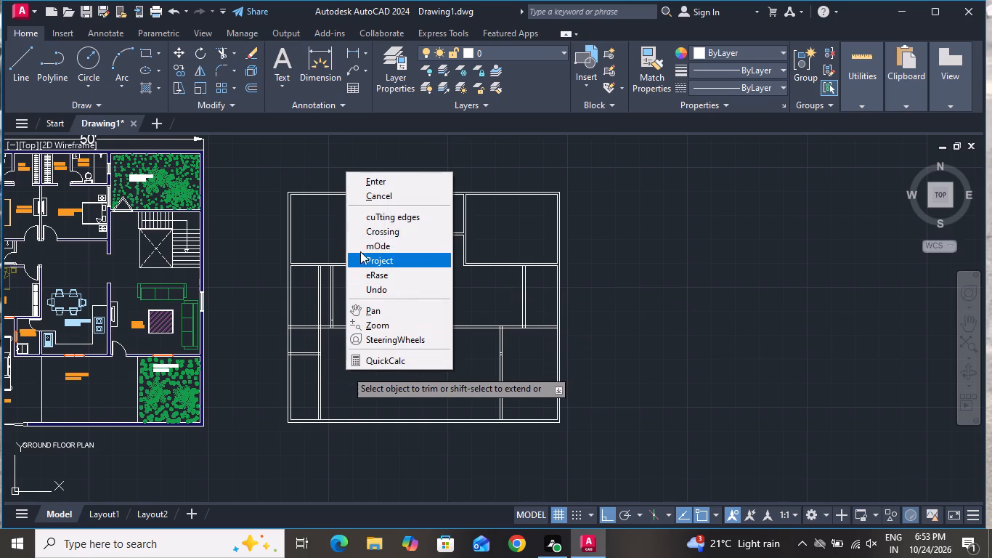
{"action": "left_click", "coordinate": [402, 185]}
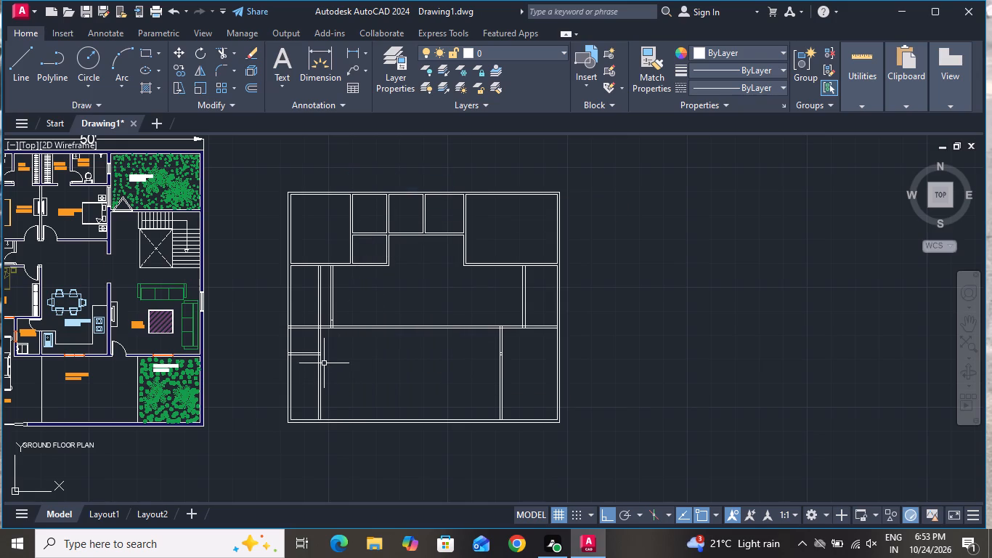
Offset the lower line of the short left horizontal wall 5'4" down.
{"action": "scroll", "coordinate": [321, 388], "scroll_direction": "up", "scroll_amount": 2}
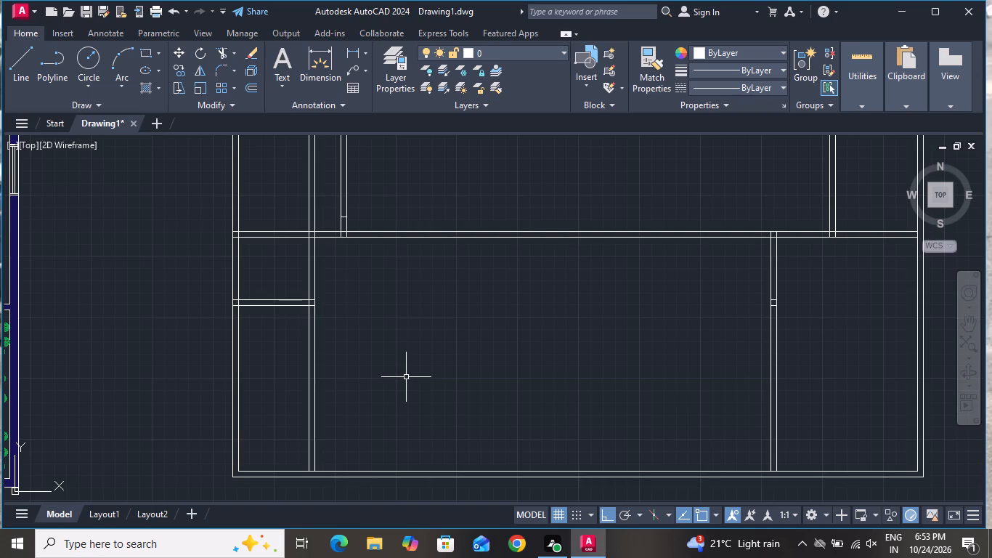
{"action": "type", "text": "O T"}
{"action": "key", "text": "space"}
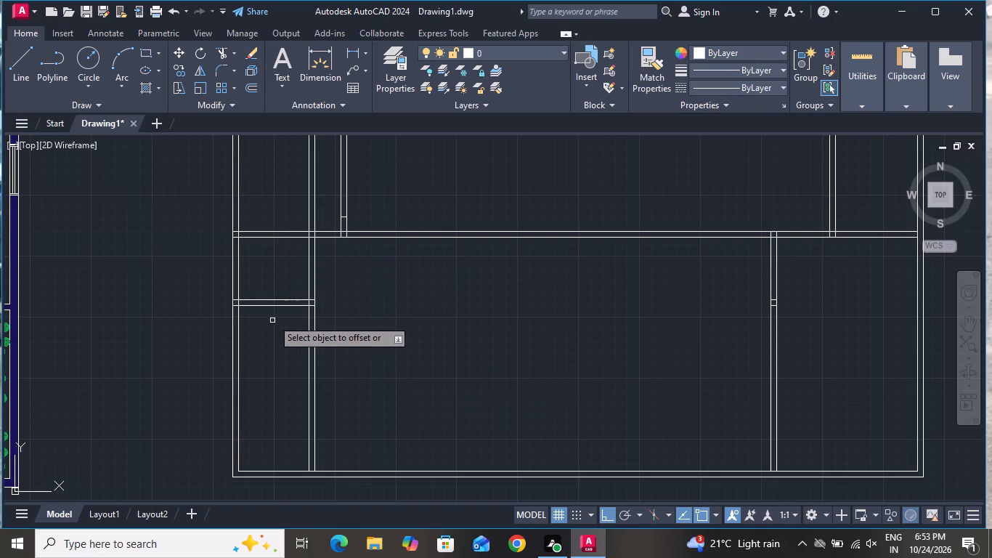
{"action": "left_click", "coordinate": [275, 307]}
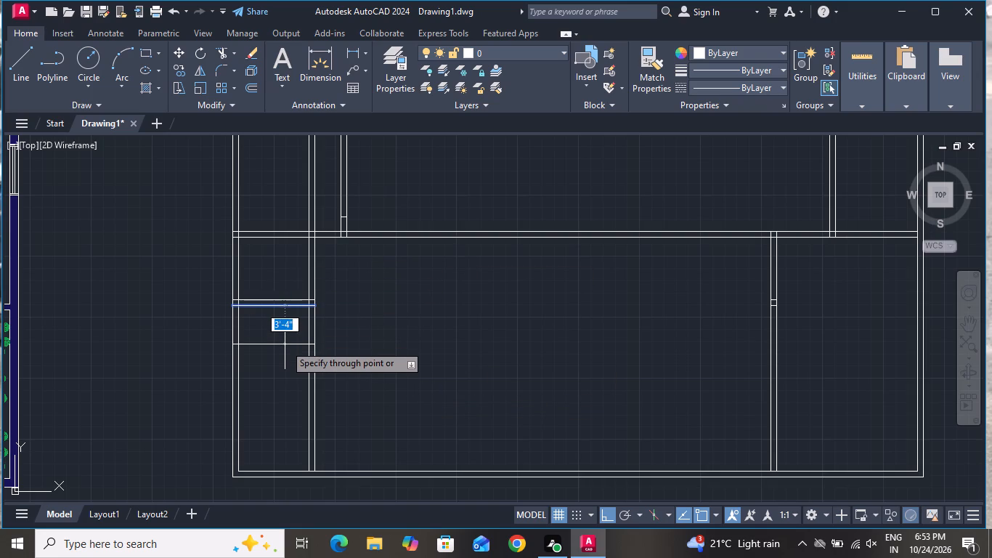
{"action": "key", "text": "5"}
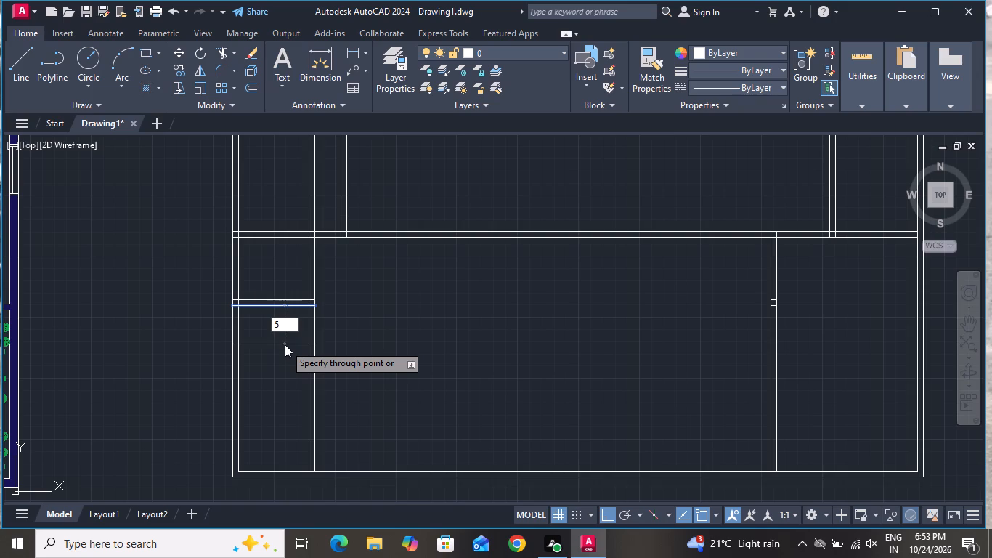
{"action": "key", "text": "apostrophe"}
{"action": "key", "text": "4"}
{"action": "key", "text": "shift+quotedbl"}
{"action": "key", "text": "Return"}
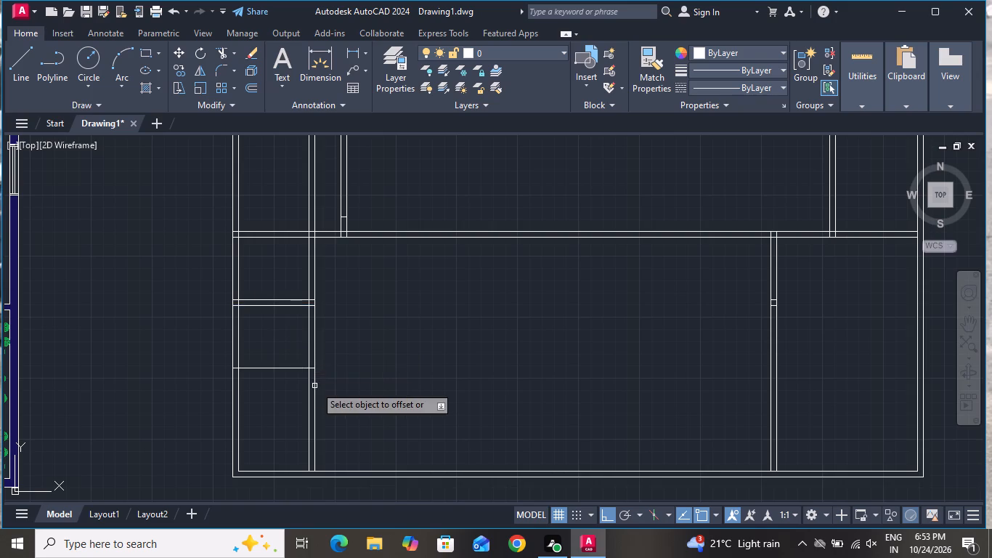
Offset the new short line about 1'5" down, and offset the resulting line 6" further down.
{"action": "left_click", "coordinate": [273, 369]}
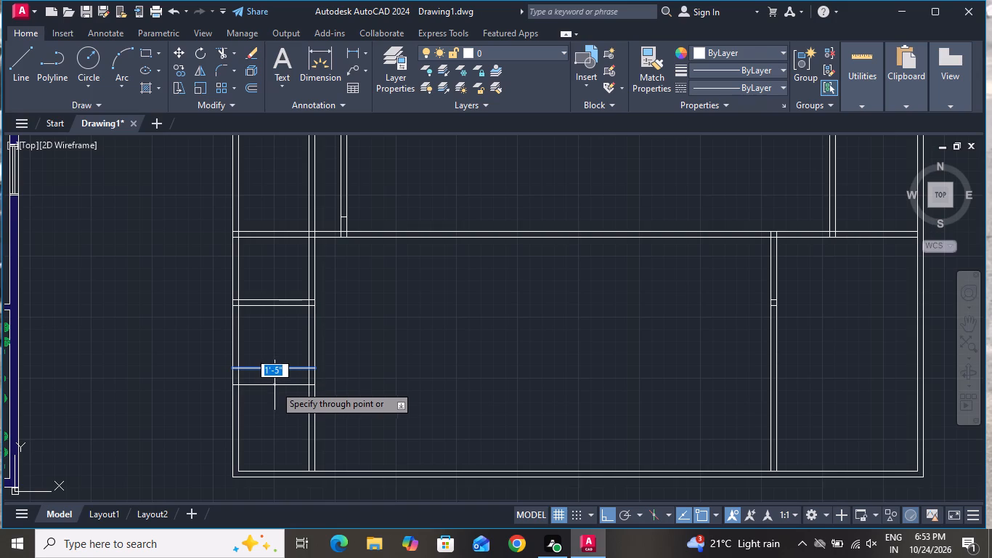
{"action": "left_click", "coordinate": [275, 385]}
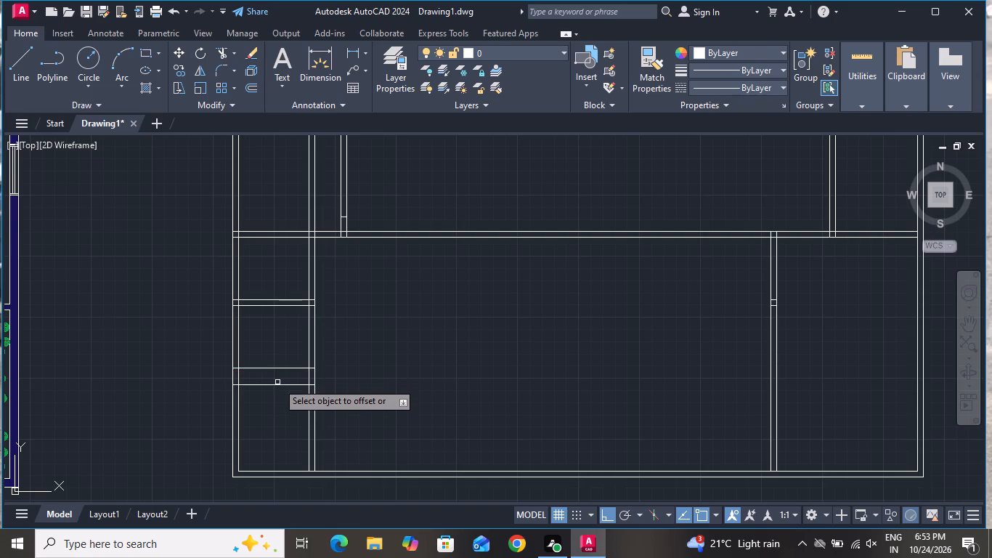
{"action": "left_click", "coordinate": [281, 385]}
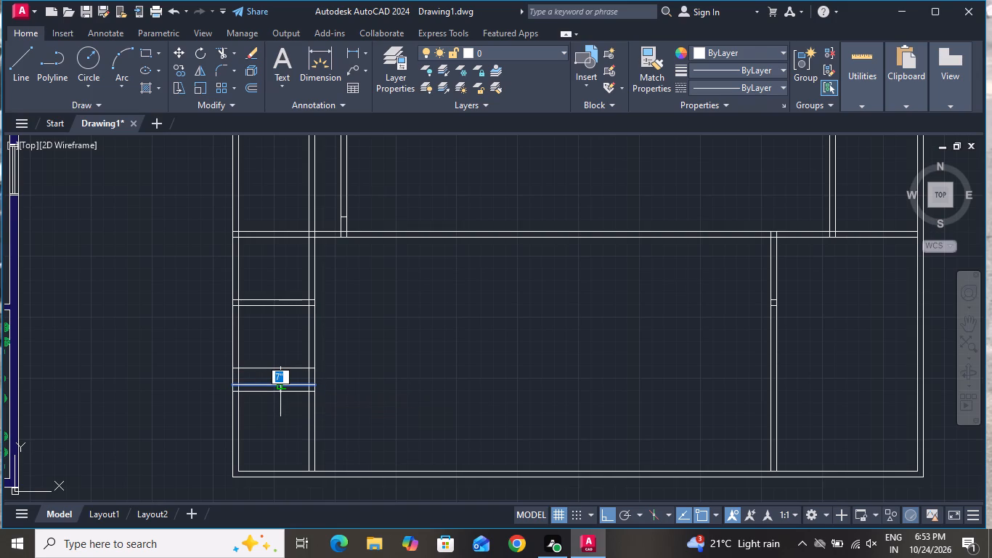
{"action": "key", "text": "6"}
{"action": "key", "text": "shift+quotedbl"}
{"action": "key", "text": "Return"}
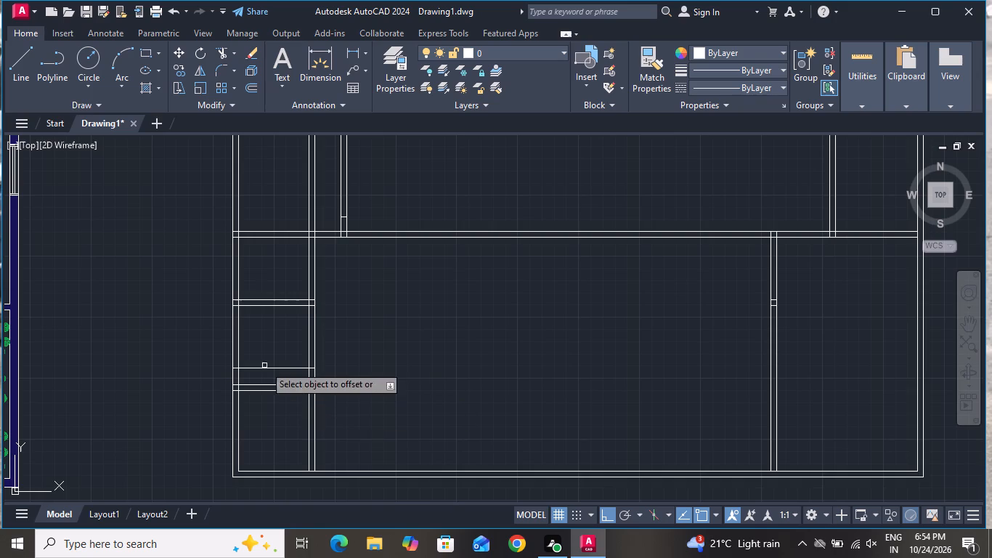
Offset the right line of the left vertical wall 16'6" to the right, and offset the resulting line 6" further right.
{"action": "scroll", "coordinate": [294, 360], "scroll_direction": "up", "scroll_amount": 1}
{"action": "left_click", "coordinate": [325, 359]}
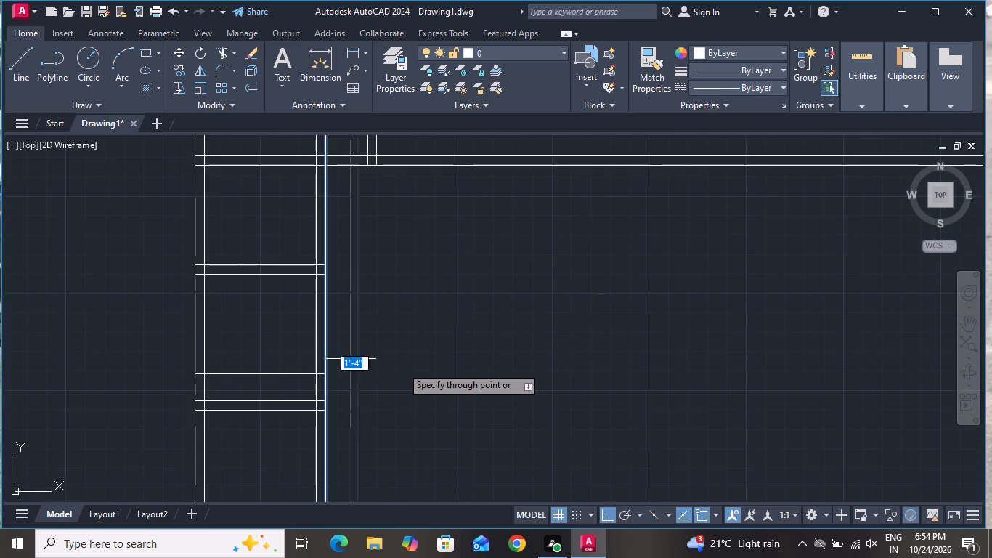
{"action": "key", "text": "1"}
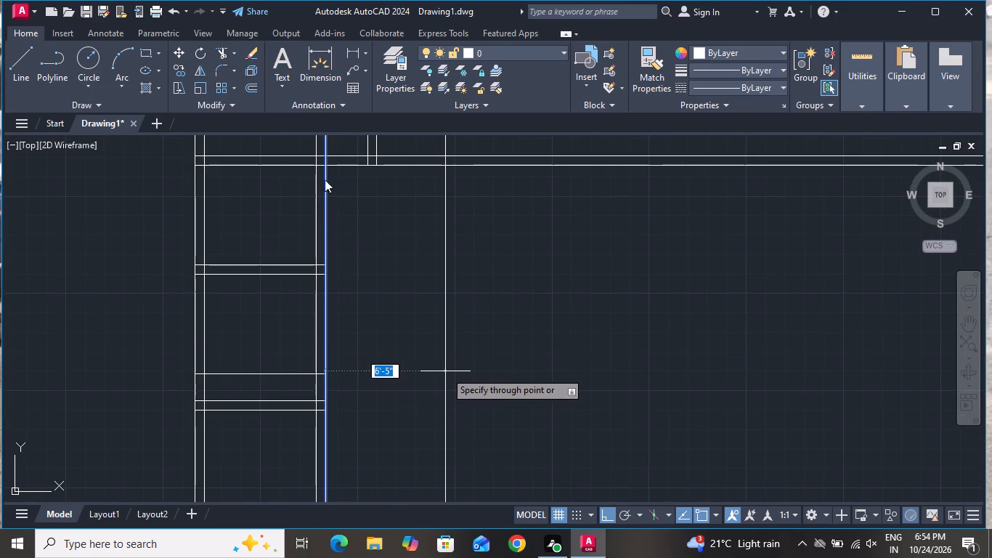
{"action": "type", "text": "6'6"}
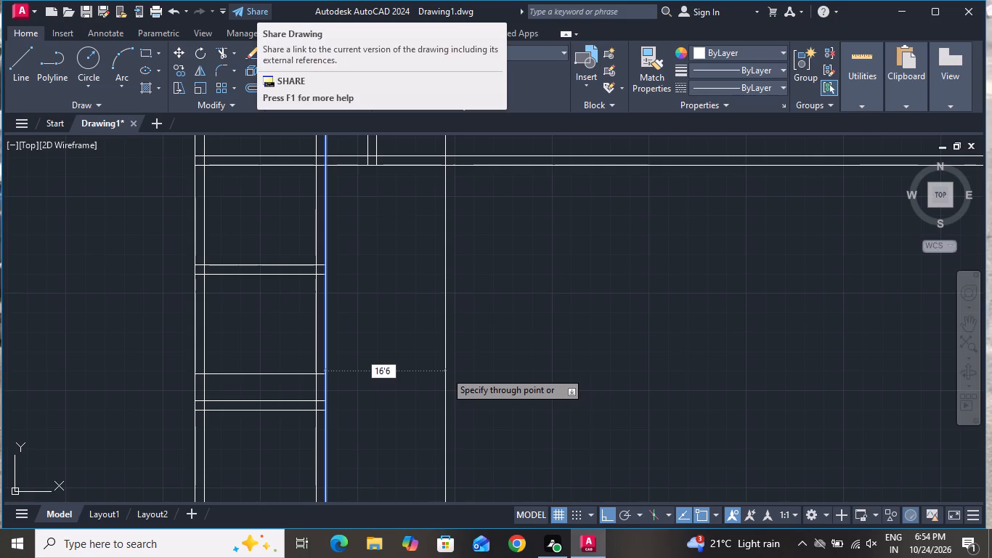
{"action": "key", "text": "shift+quotedbl"}
{"action": "key", "text": "Return"}
{"action": "scroll", "coordinate": [395, 290], "scroll_direction": "down", "scroll_amount": 3}
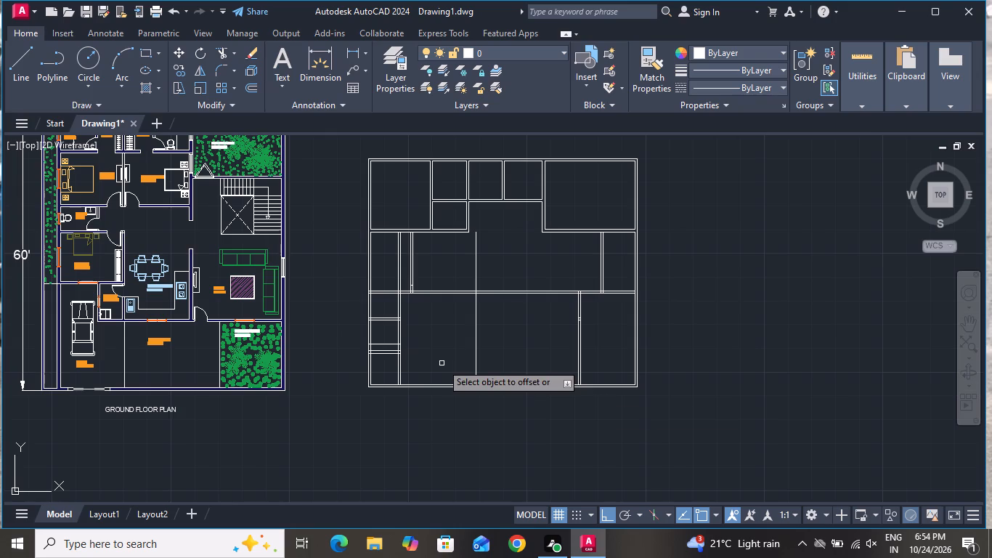
{"action": "left_click", "coordinate": [475, 319]}
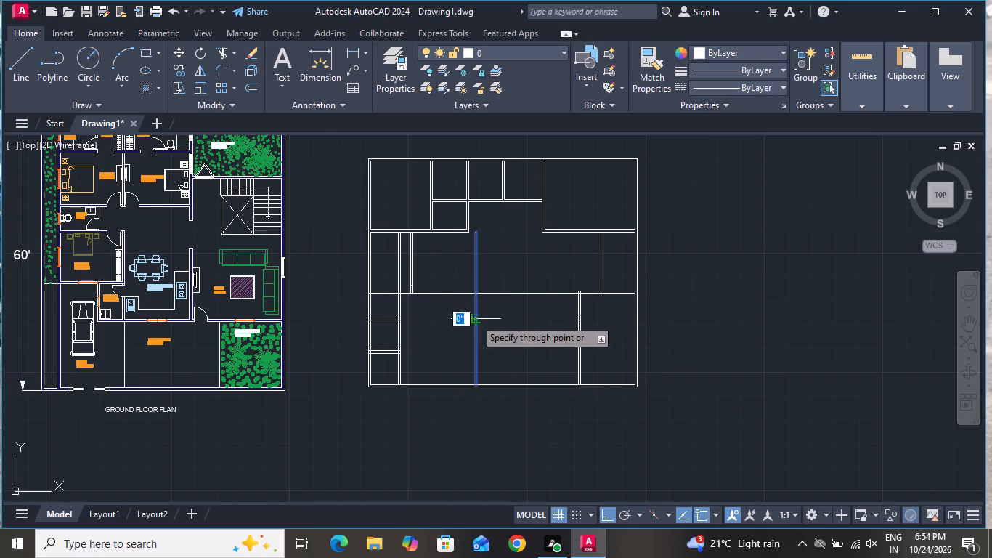
{"action": "key", "text": "6"}
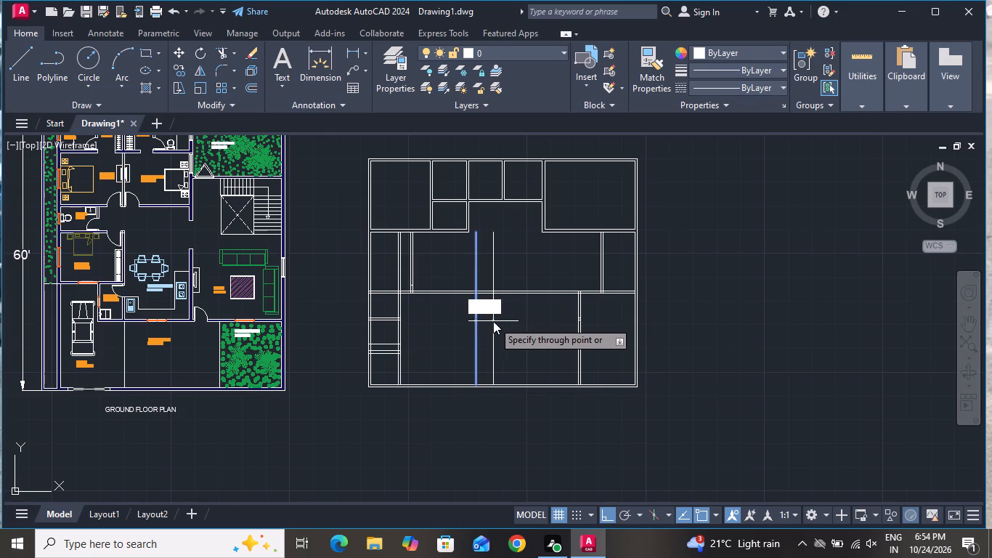
{"action": "key", "text": "shift+quotedbl"}
{"action": "key", "text": "Return"}
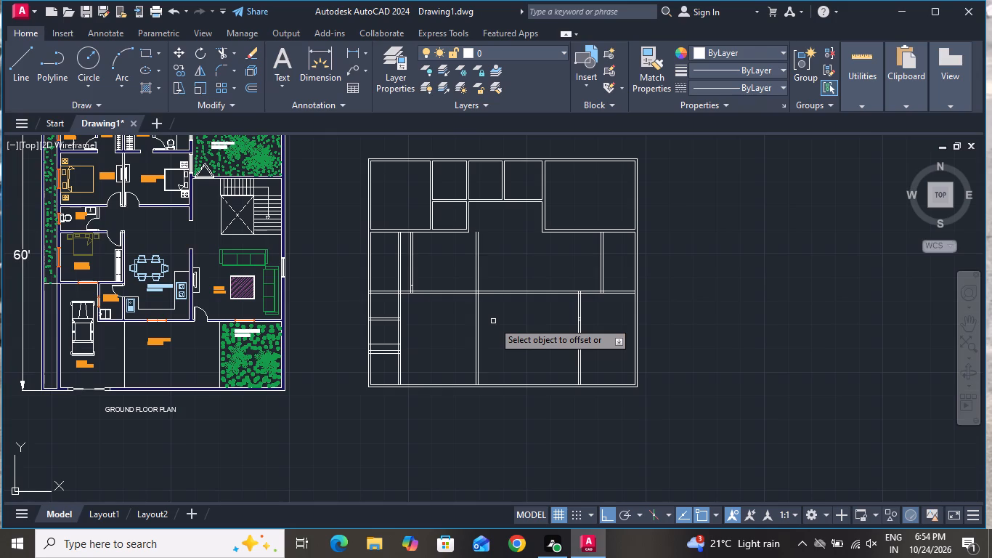
Offset the lower line of the full-width horizontal wall 13' down, and offset the resulting line 6" further down.
{"action": "scroll", "coordinate": [493, 321], "scroll_direction": "up", "scroll_amount": 1}
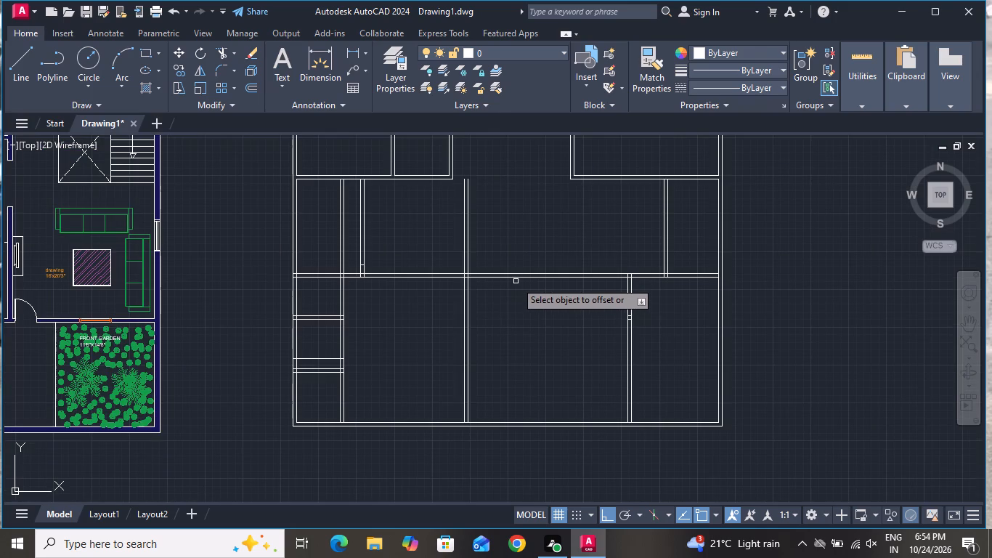
{"action": "left_click", "coordinate": [516, 279]}
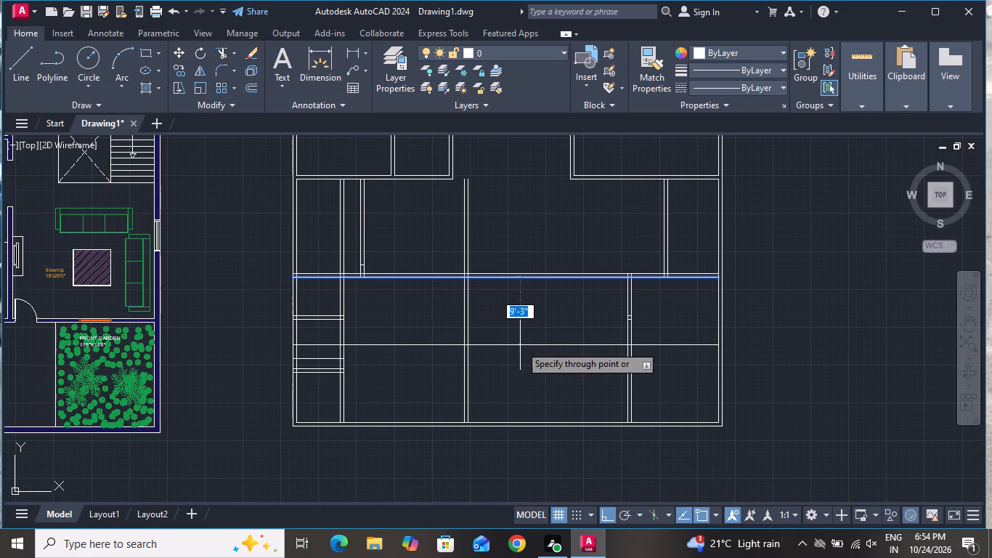
{"action": "type", "text": "13"}
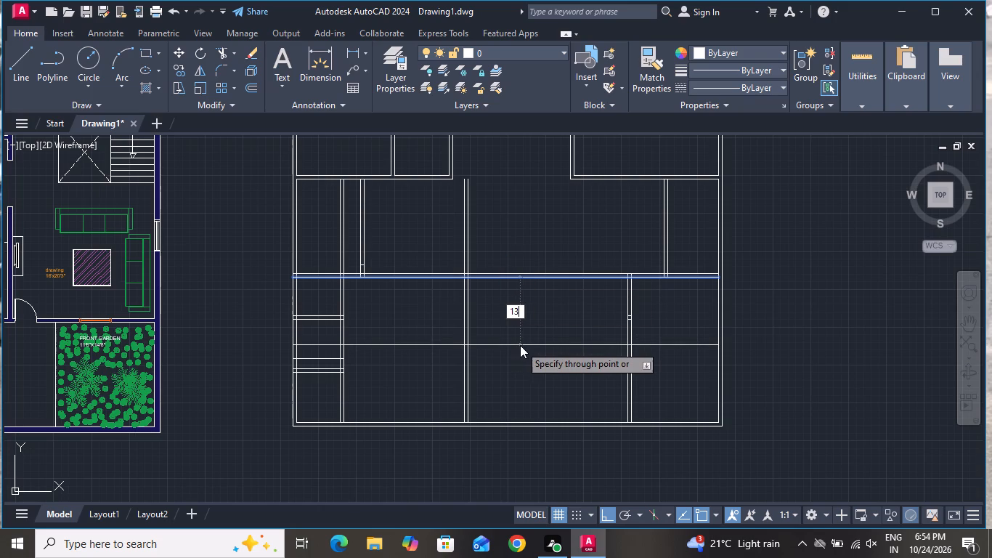
{"action": "key", "text": "apostrophe"}
{"action": "key", "text": "Return"}
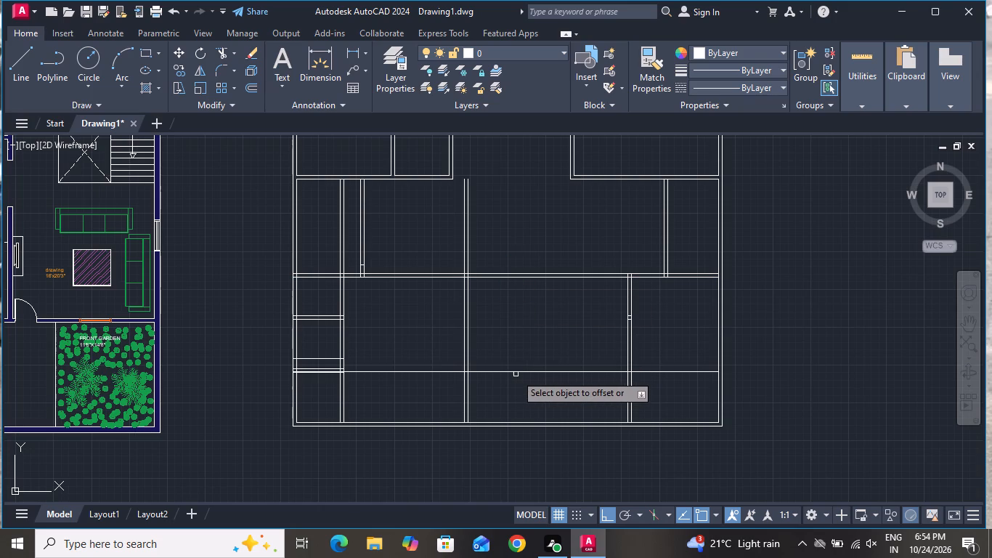
{"action": "left_click", "coordinate": [519, 371]}
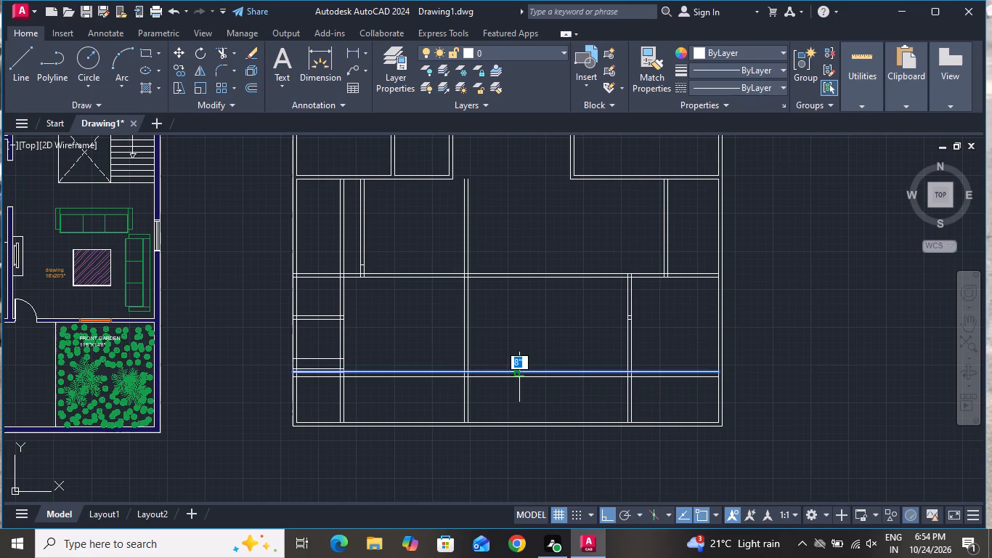
{"action": "key", "text": "6"}
{"action": "key", "text": "shift+quotedbl"}
{"action": "key", "text": "Return"}
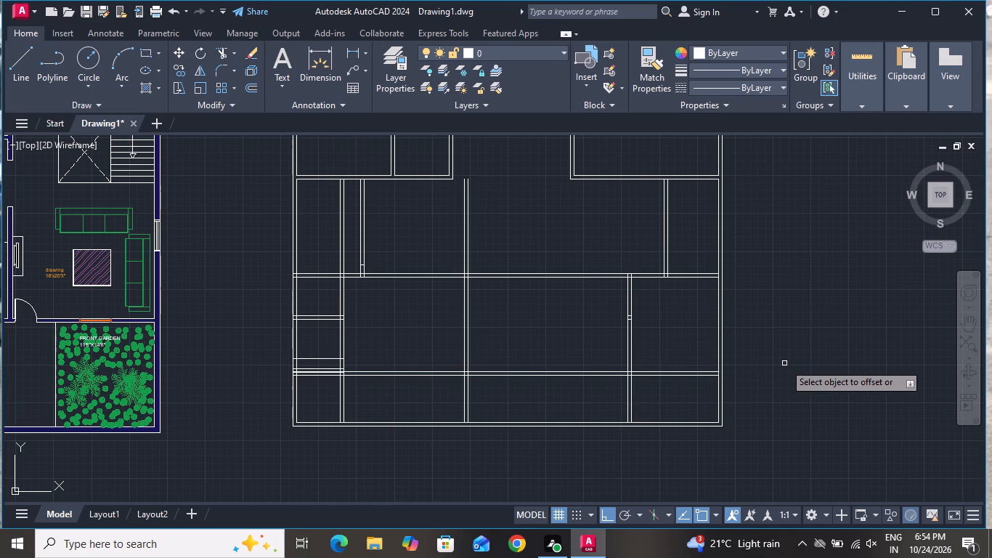
{"action": "right_click", "coordinate": [495, 347]}
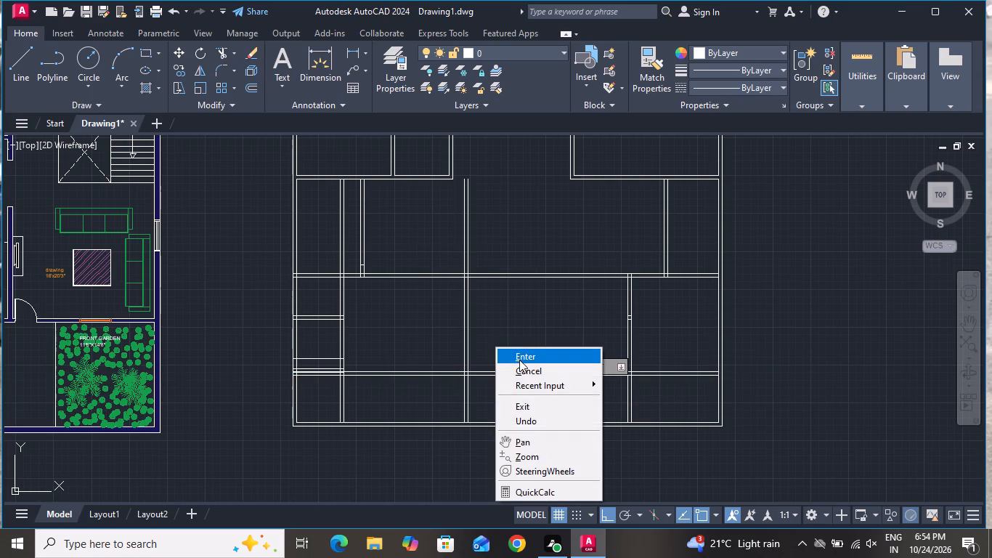
{"action": "left_click", "coordinate": [519, 371]}
Trim away both lines of the new middle vertical wall and of the left vertical wall above the upper full-width horizontal wall.
{"action": "left_click", "coordinate": [223, 49]}
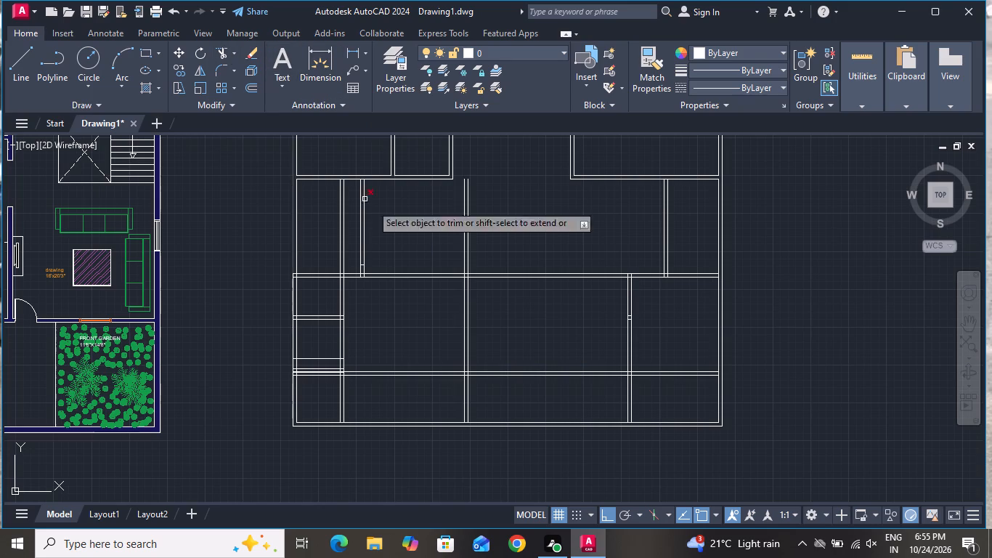
{"action": "left_click", "coordinate": [434, 246]}
{"action": "left_click", "coordinate": [526, 225]}
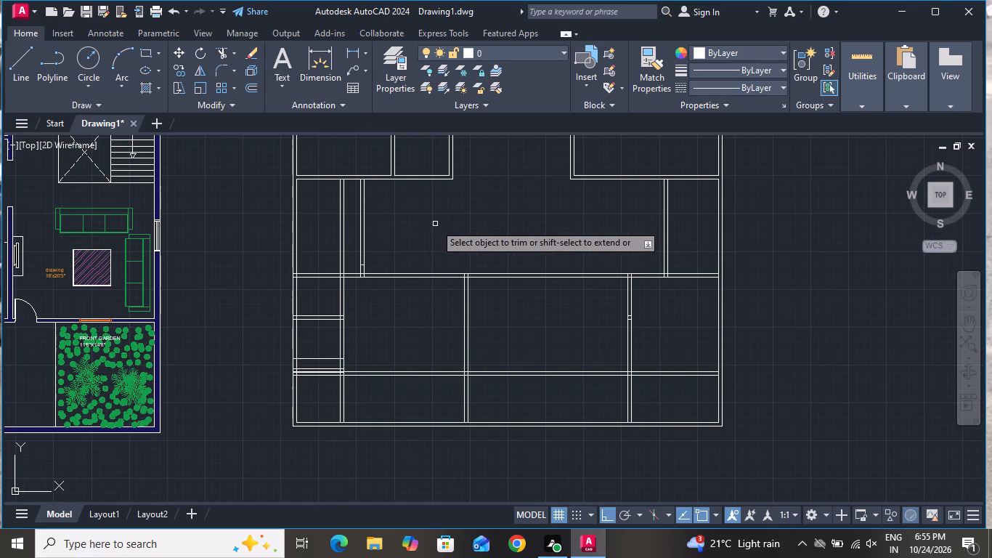
{"action": "scroll", "coordinate": [355, 224], "scroll_direction": "up", "scroll_amount": 2}
{"action": "left_click", "coordinate": [344, 212]}
{"action": "left_click", "coordinate": [279, 217]}
{"action": "scroll", "coordinate": [355, 212], "scroll_direction": "down", "scroll_amount": 2}
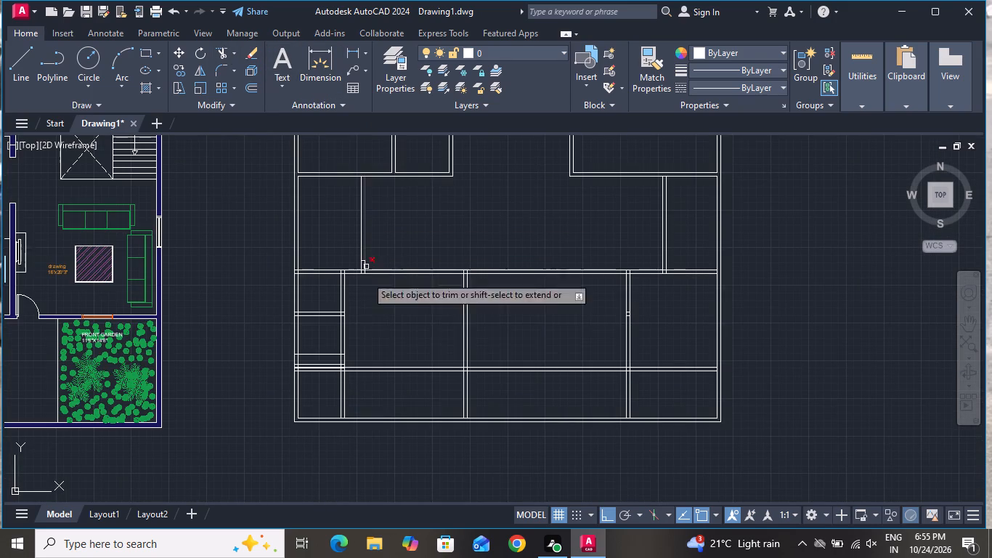
Trim away the three lowest short horizontal lines between the left outer wall and left vertical wall, including their stubs inside the left vertical wall.
{"action": "scroll", "coordinate": [321, 372], "scroll_direction": "up", "scroll_amount": 5}
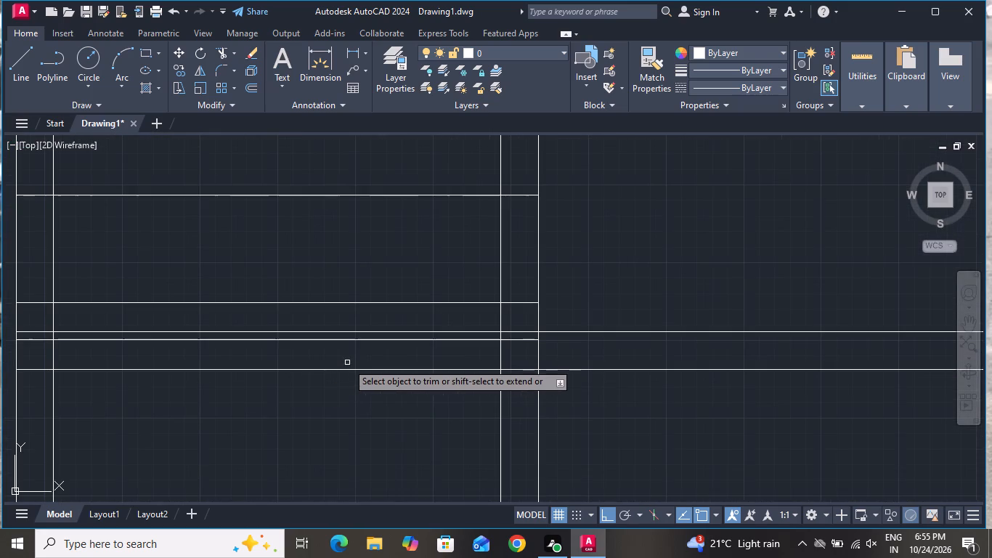
{"action": "left_click", "coordinate": [442, 340]}
{"action": "left_click", "coordinate": [448, 309]}
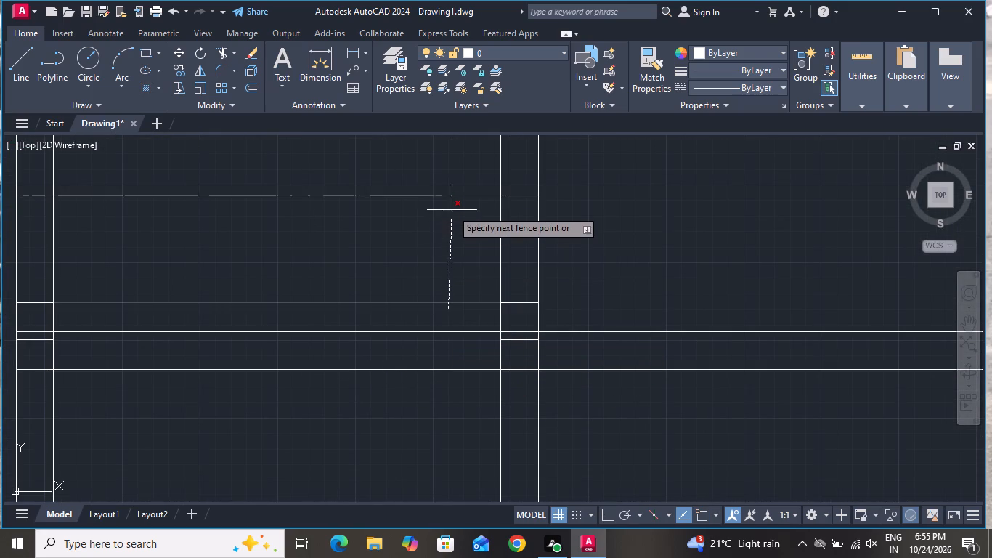
{"action": "left_click", "coordinate": [456, 185]}
{"action": "scroll", "coordinate": [450, 272], "scroll_direction": "down", "scroll_amount": 3}
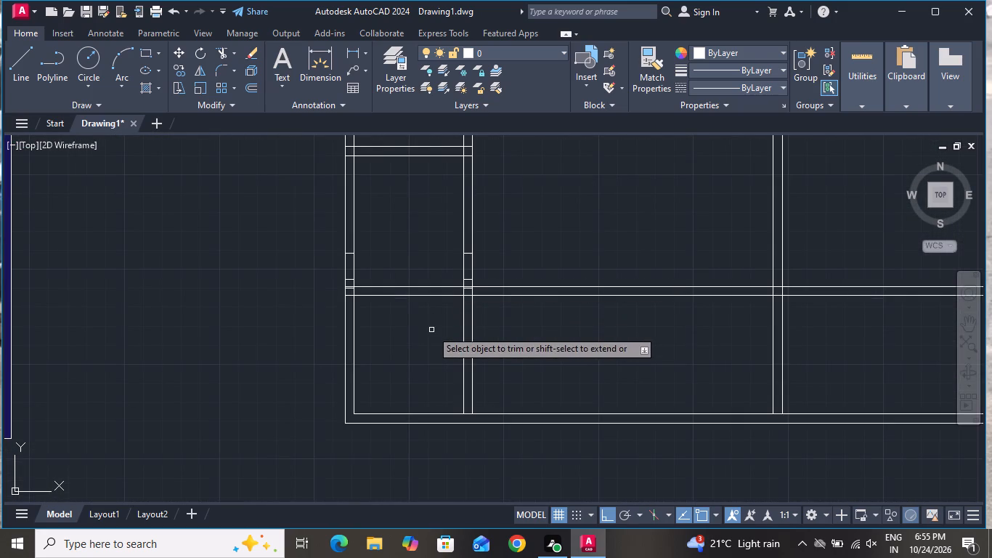
{"action": "scroll", "coordinate": [469, 276], "scroll_direction": "up", "scroll_amount": 3}
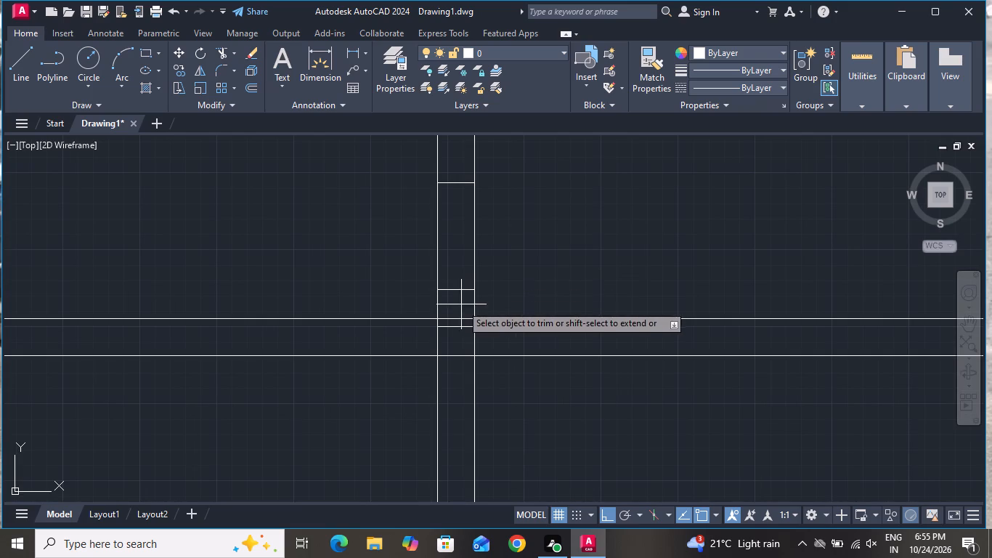
{"action": "left_click", "coordinate": [461, 304]}
{"action": "left_click", "coordinate": [460, 171]}
{"action": "left_click", "coordinate": [453, 328]}
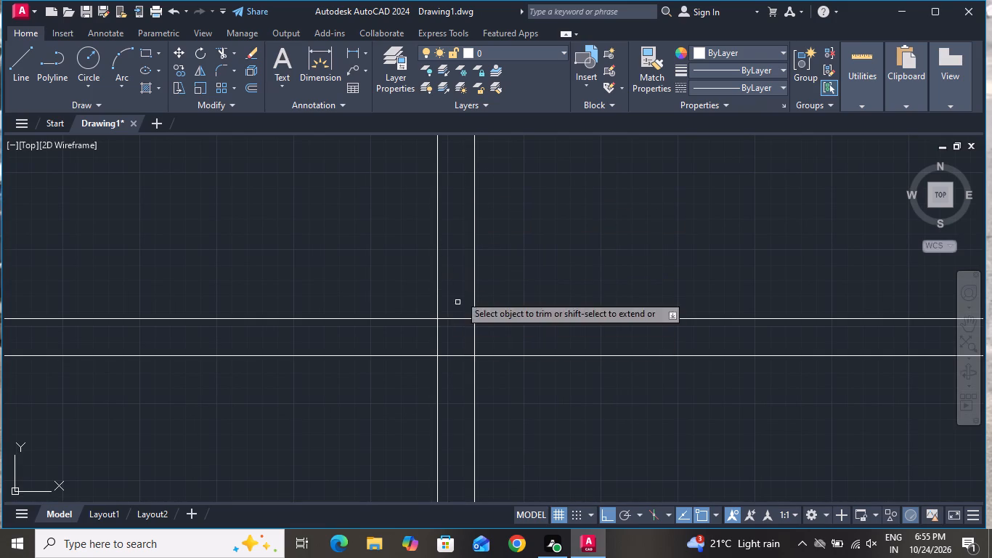
Trim out the crossing lines where the new lower horizontal wall meets the left vertical wall, leaving an open junction.
{"action": "left_click", "coordinate": [470, 263]}
{"action": "left_click", "coordinate": [452, 380]}
{"action": "left_click", "coordinate": [420, 332]}
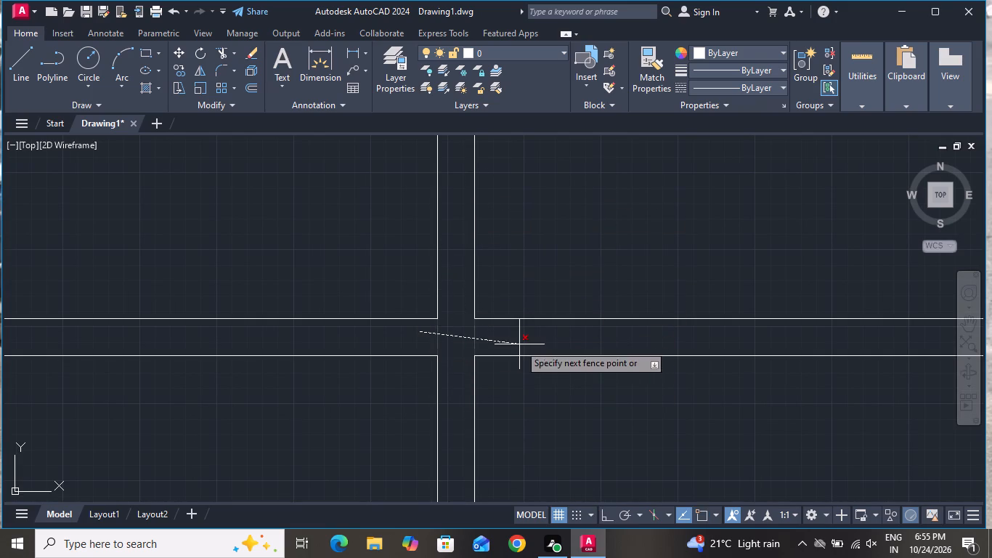
{"action": "left_click", "coordinate": [519, 344]}
Trim the line stubs inside the left outer wall and open its junction with the new lower horizontal wall.
{"action": "scroll", "coordinate": [428, 320], "scroll_direction": "down", "scroll_amount": 3}
{"action": "scroll", "coordinate": [306, 326], "scroll_direction": "up", "scroll_amount": 2}
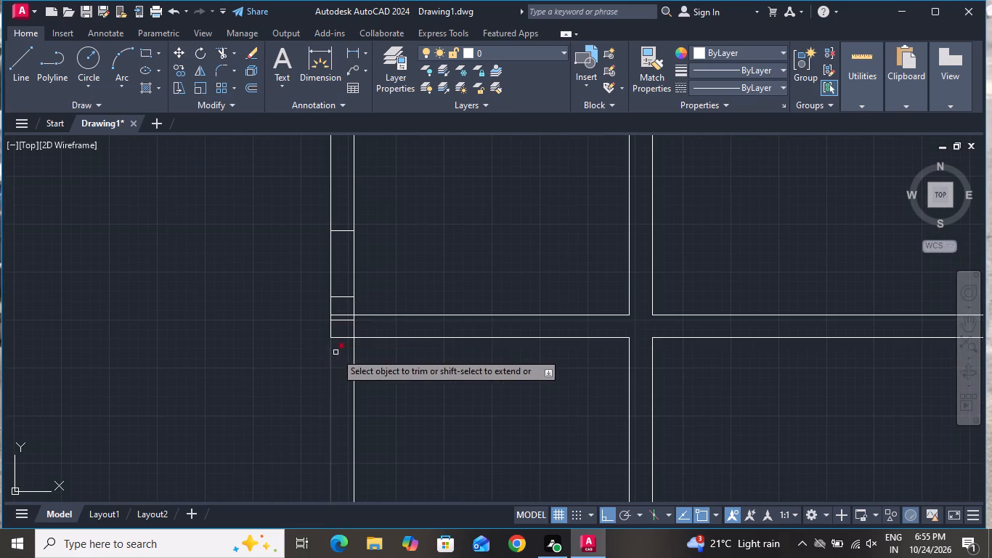
{"action": "left_click", "coordinate": [345, 352]}
{"action": "left_click", "coordinate": [349, 215]}
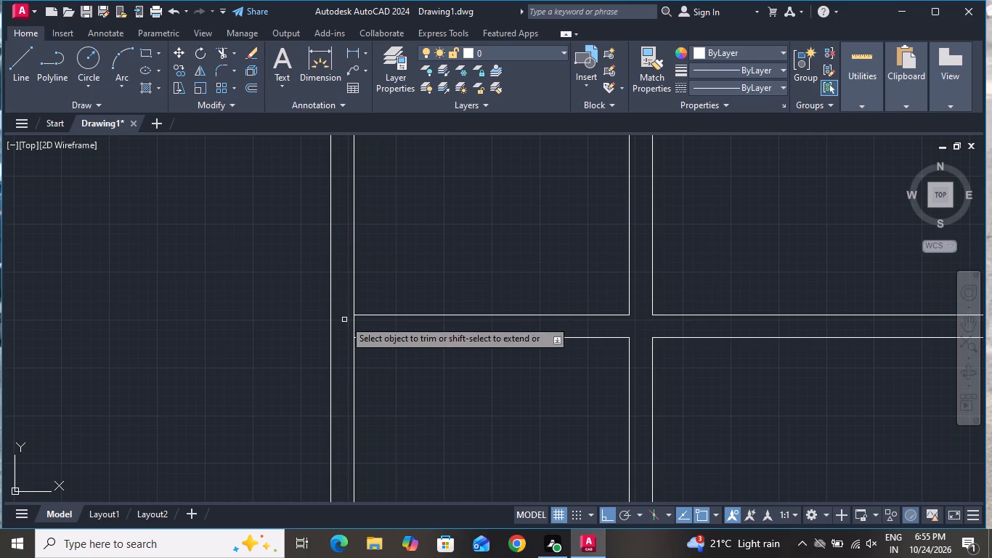
{"action": "left_click", "coordinate": [347, 334]}
{"action": "left_click", "coordinate": [388, 333]}
Trim away the left, middle and right vertical walls below the new lower horizontal wall.
{"action": "scroll", "coordinate": [395, 291], "scroll_direction": "down", "scroll_amount": 2}
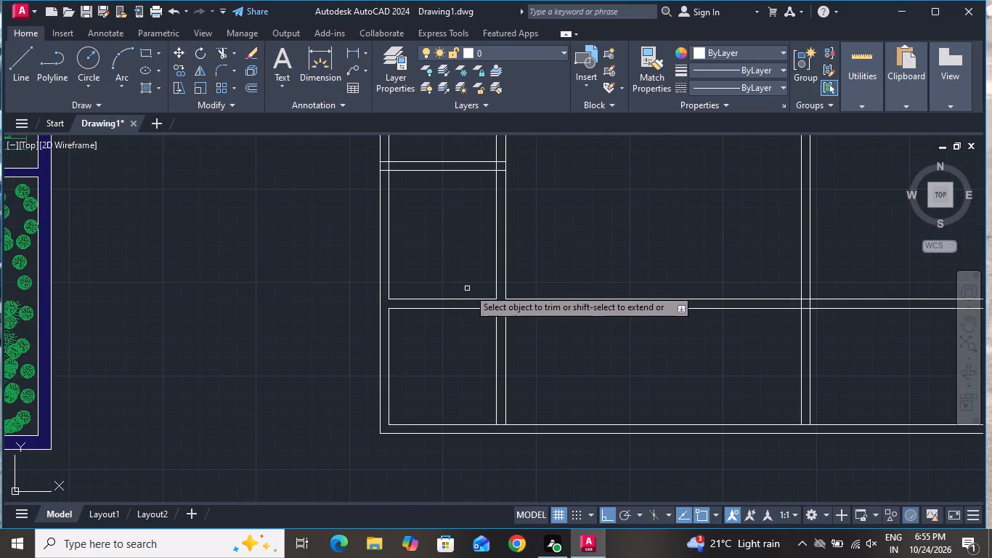
{"action": "left_click", "coordinate": [529, 344]}
{"action": "left_click", "coordinate": [479, 351]}
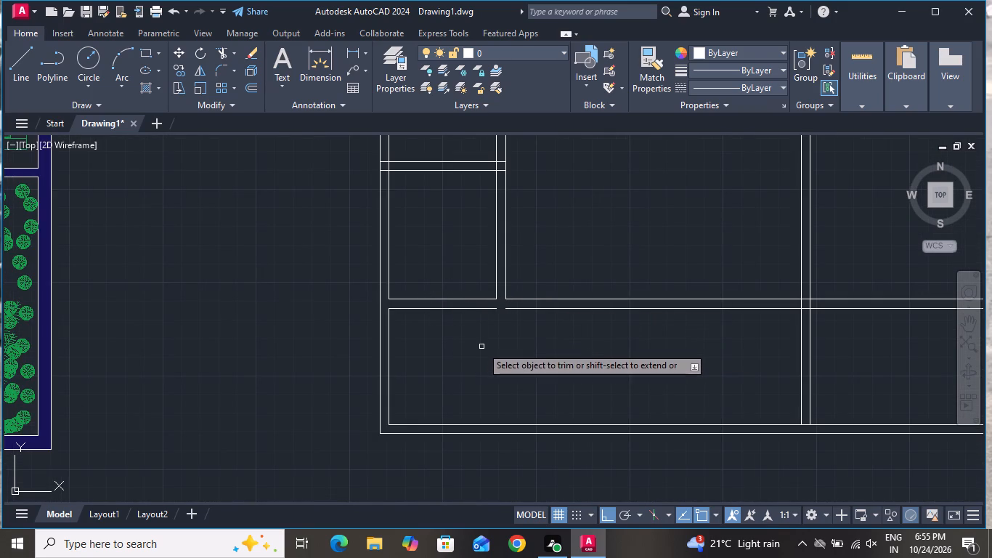
{"action": "scroll", "coordinate": [475, 323], "scroll_direction": "down", "scroll_amount": 2}
{"action": "left_click_drag", "start_coordinate": [552, 334], "coordinate": [561, 336]}
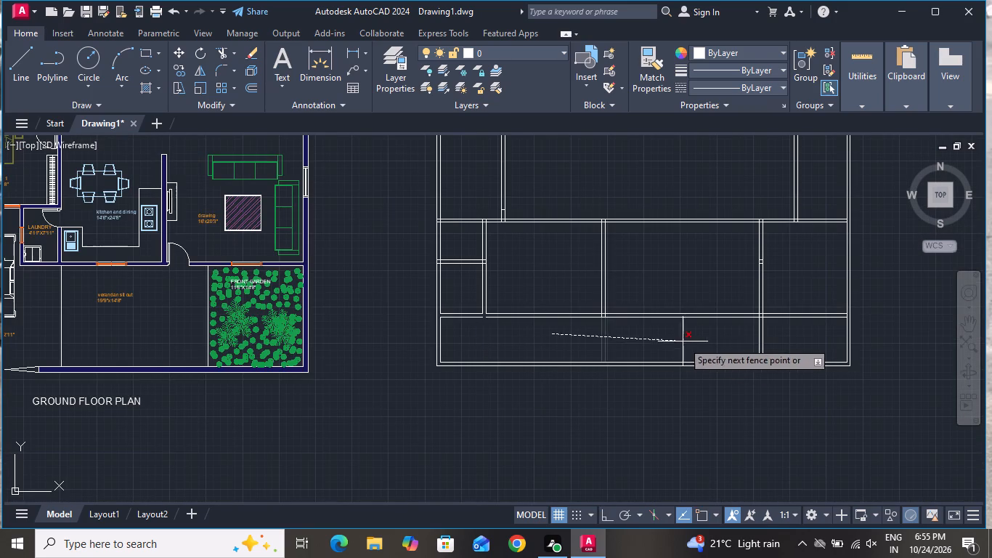
{"action": "left_click", "coordinate": [783, 336]}
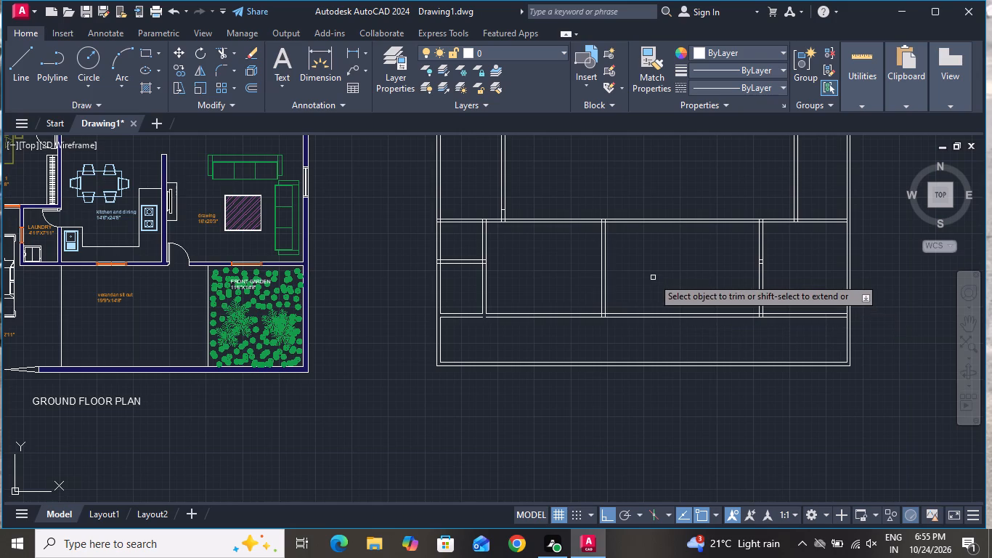
{"action": "right_click", "coordinate": [653, 286]}
{"action": "left_click", "coordinate": [683, 319]}
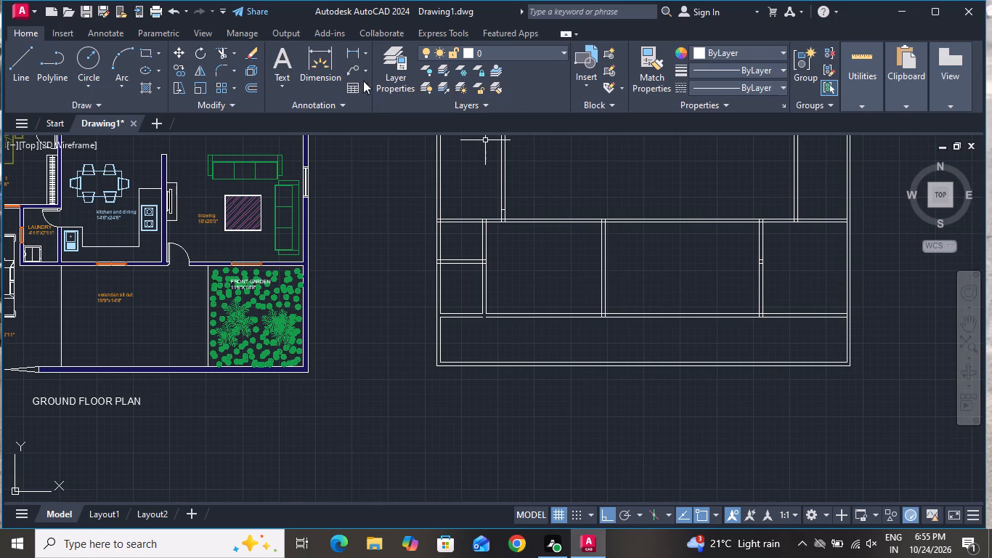
Measure the width of the lower room between the left and middle vertical walls using a temporary linear dimension.
{"action": "left_click", "coordinate": [353, 59]}
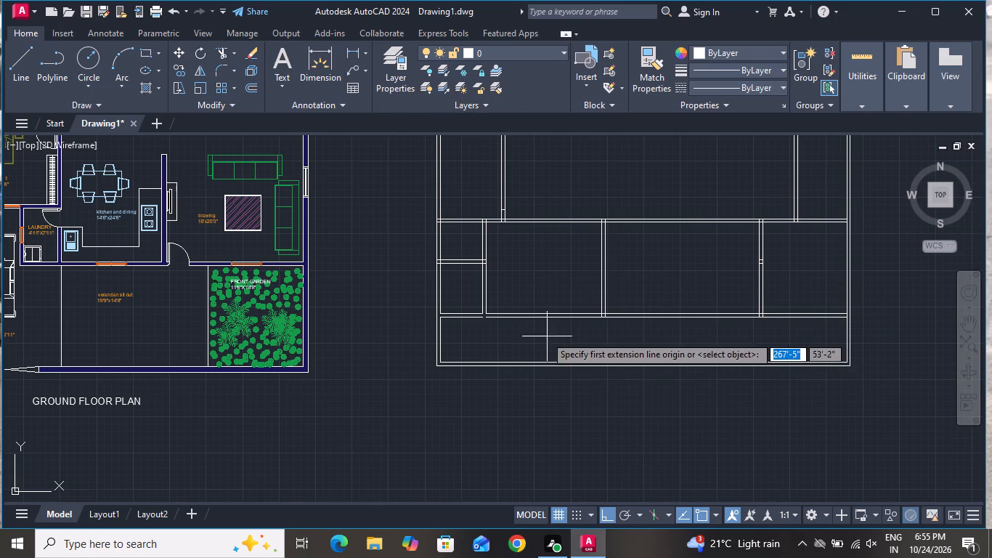
{"action": "scroll", "coordinate": [540, 333], "scroll_direction": "up", "scroll_amount": 3}
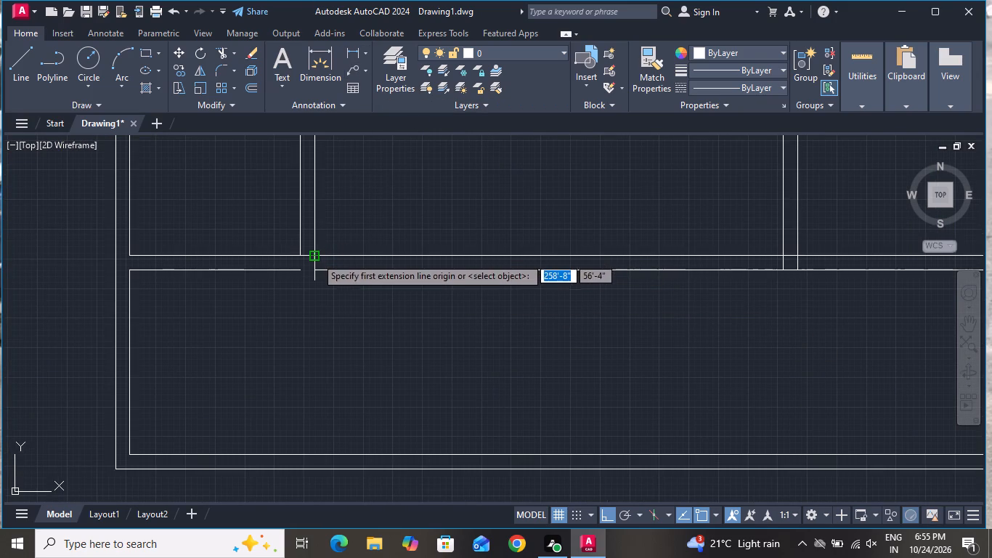
{"action": "left_click", "coordinate": [316, 259]}
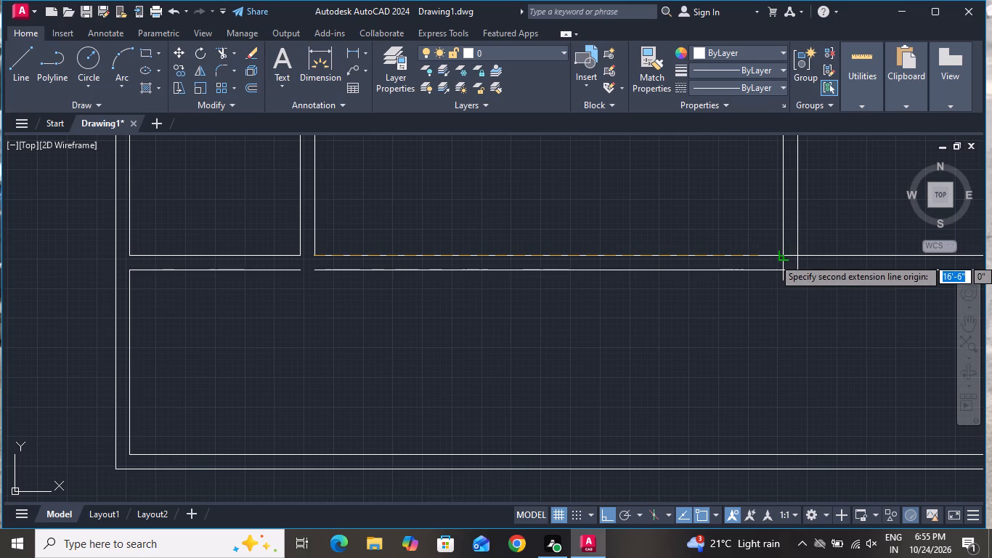
{"action": "left_click", "coordinate": [783, 258]}
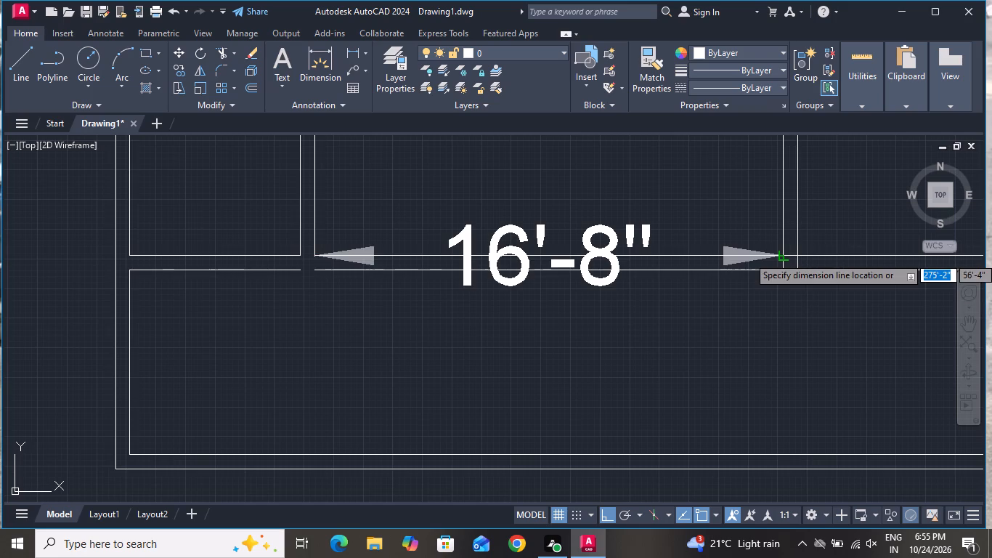
{"action": "right_click", "coordinate": [788, 234]}
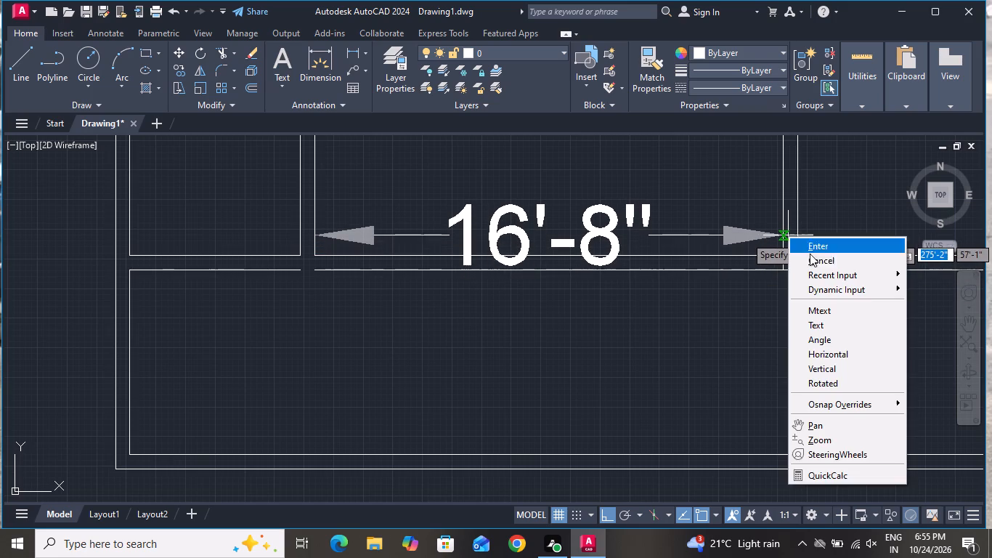
{"action": "left_click", "coordinate": [807, 262]}
Measure the width of the lower room between the right vertical wall and the right outer wall.
{"action": "scroll", "coordinate": [783, 279], "scroll_direction": "down", "scroll_amount": 6}
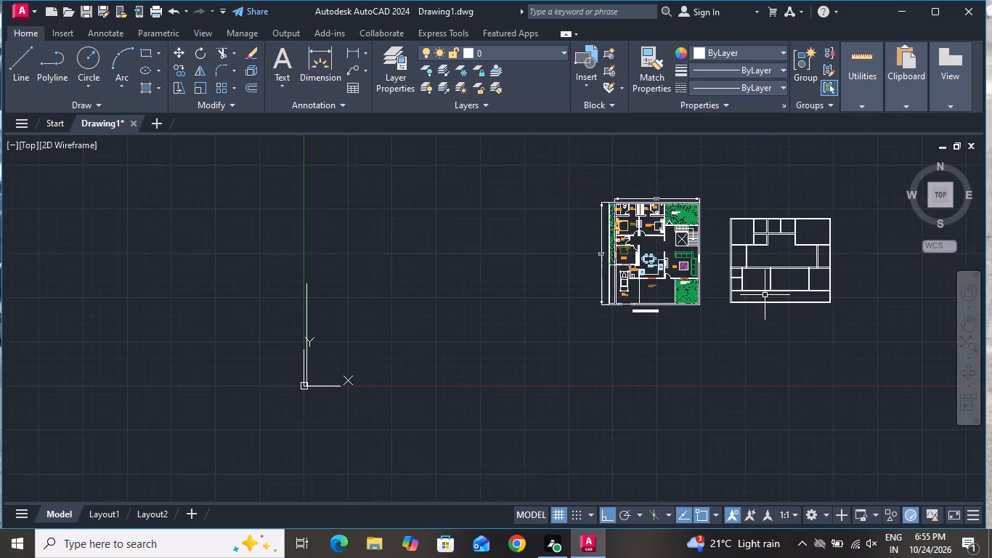
{"action": "scroll", "coordinate": [818, 275], "scroll_direction": "up", "scroll_amount": 3}
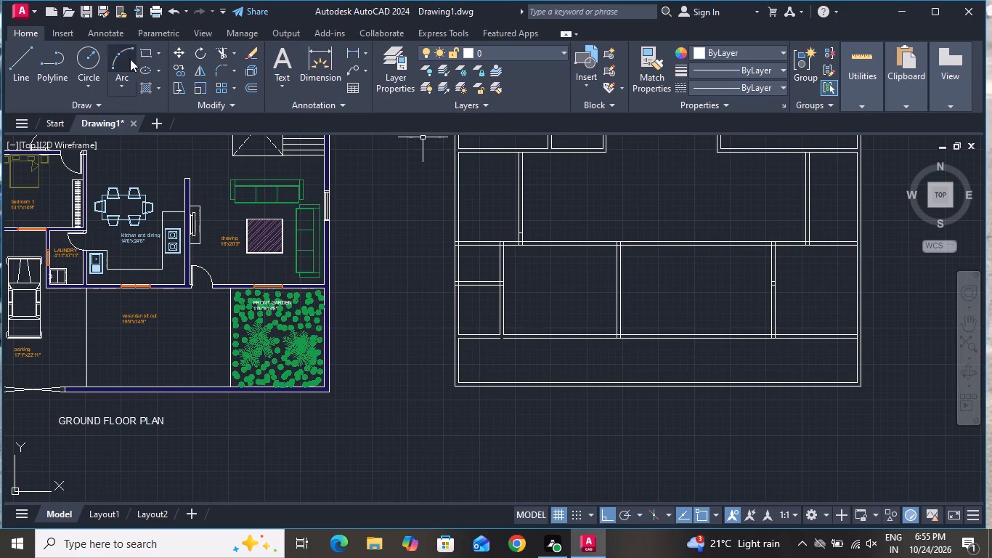
{"action": "left_click", "coordinate": [356, 54]}
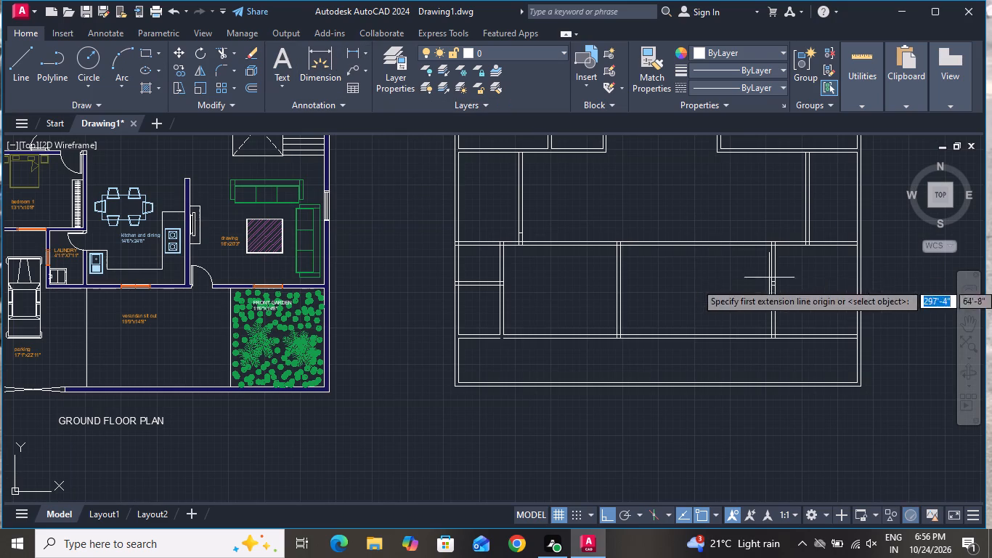
{"action": "scroll", "coordinate": [914, 332], "scroll_direction": "up", "scroll_amount": 4}
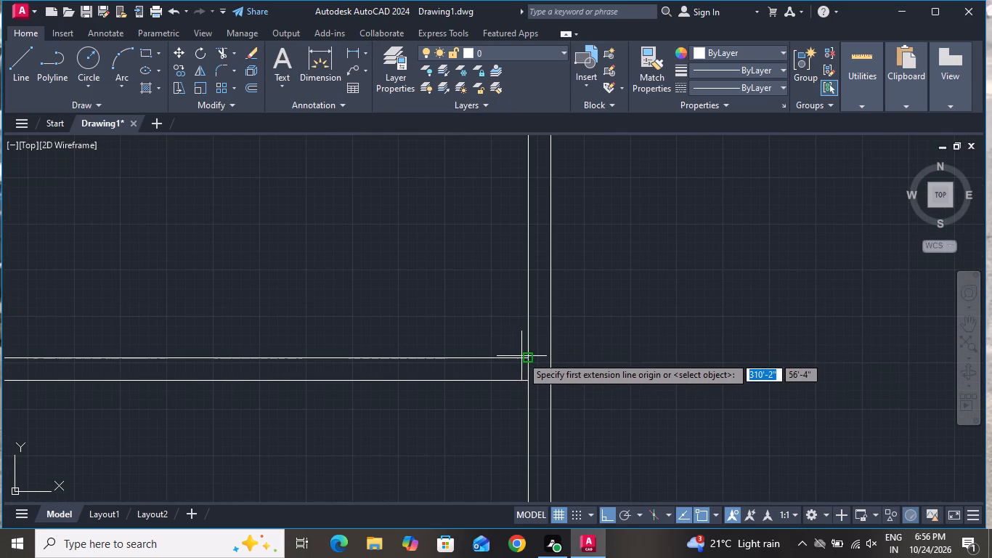
{"action": "left_click", "coordinate": [524, 357]}
{"action": "scroll", "coordinate": [497, 381], "scroll_direction": "down", "scroll_amount": 2}
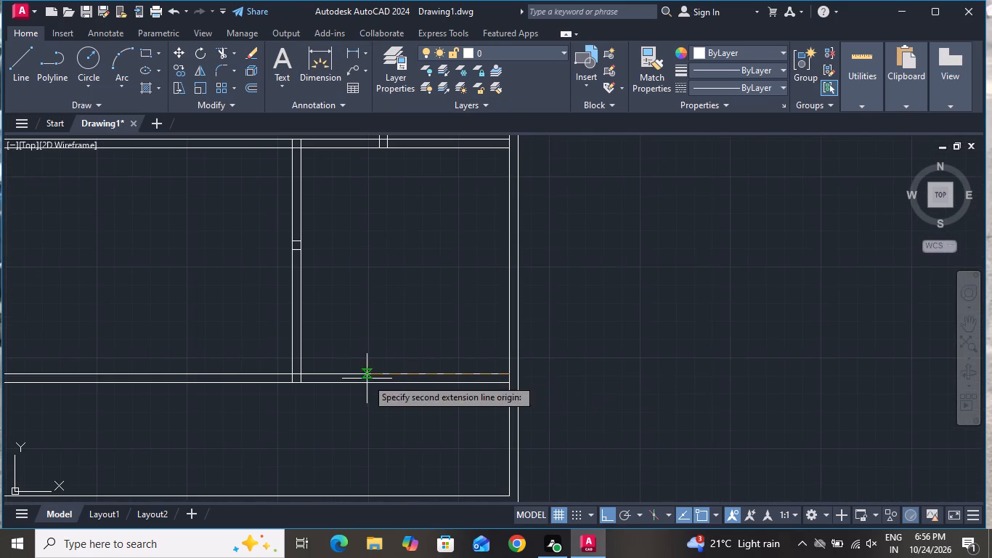
{"action": "scroll", "coordinate": [366, 379], "scroll_direction": "up", "scroll_amount": 2}
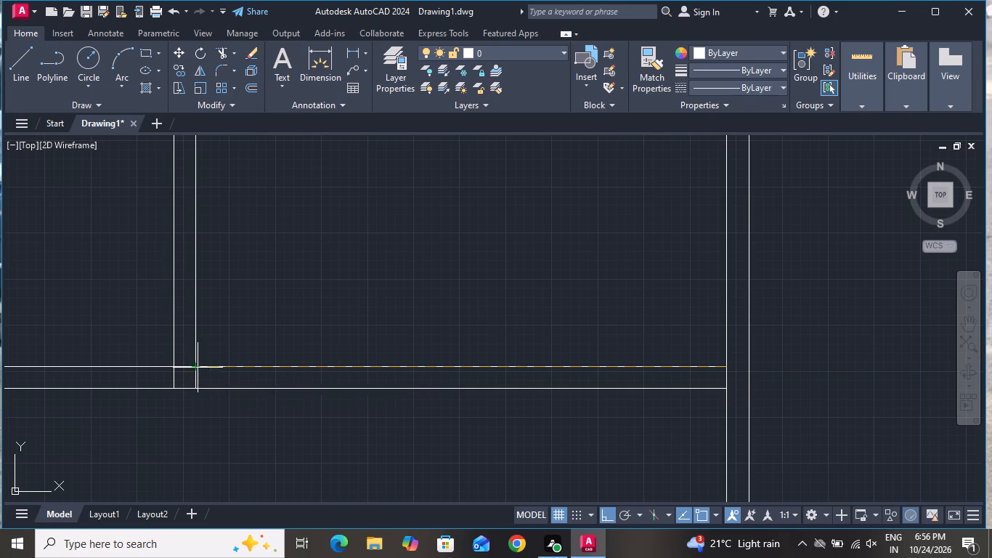
{"action": "left_click", "coordinate": [201, 364]}
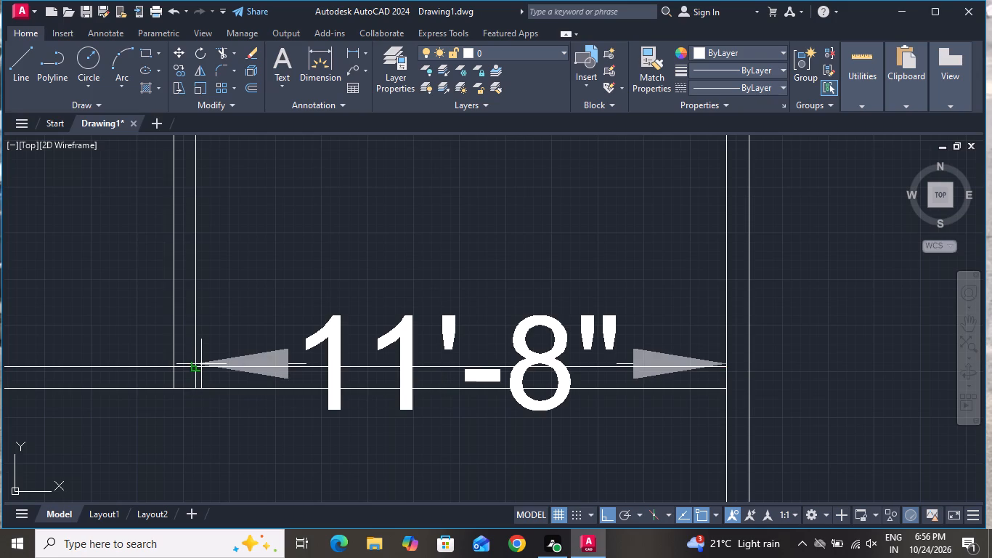
{"action": "right_click", "coordinate": [202, 368]}
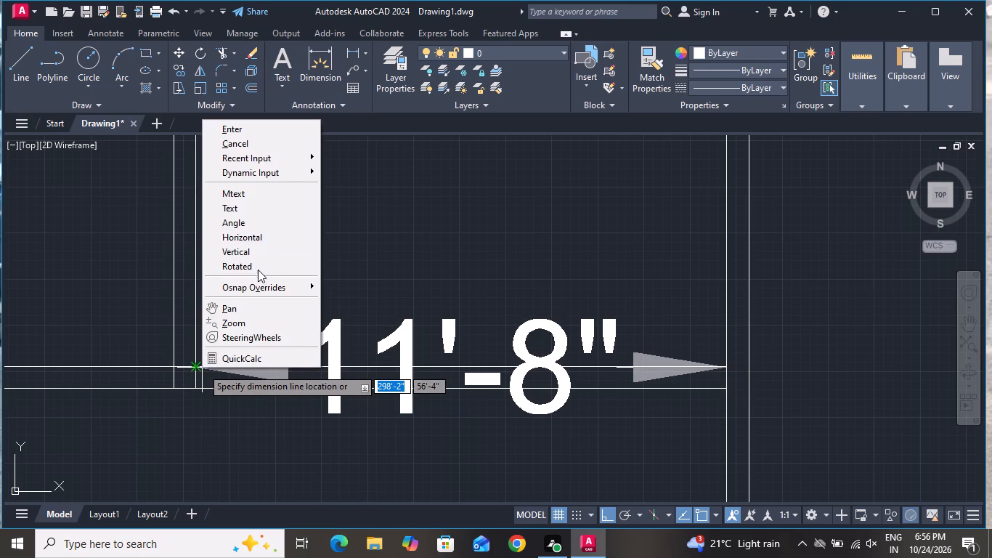
{"action": "left_click", "coordinate": [279, 147]}
Delete both lines of the right vertical wall in the row of rooms above the lower horizontal wall.
{"action": "scroll", "coordinate": [388, 310], "scroll_direction": "down", "scroll_amount": 2}
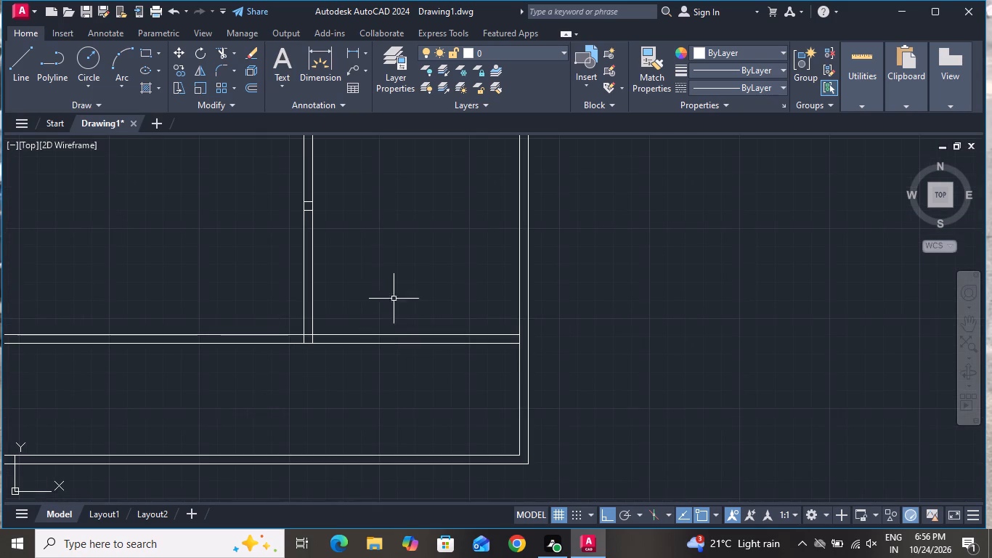
{"action": "left_click", "coordinate": [381, 250]}
{"action": "left_click", "coordinate": [262, 256]}
{"action": "scroll", "coordinate": [370, 400], "scroll_direction": "down", "scroll_amount": 3}
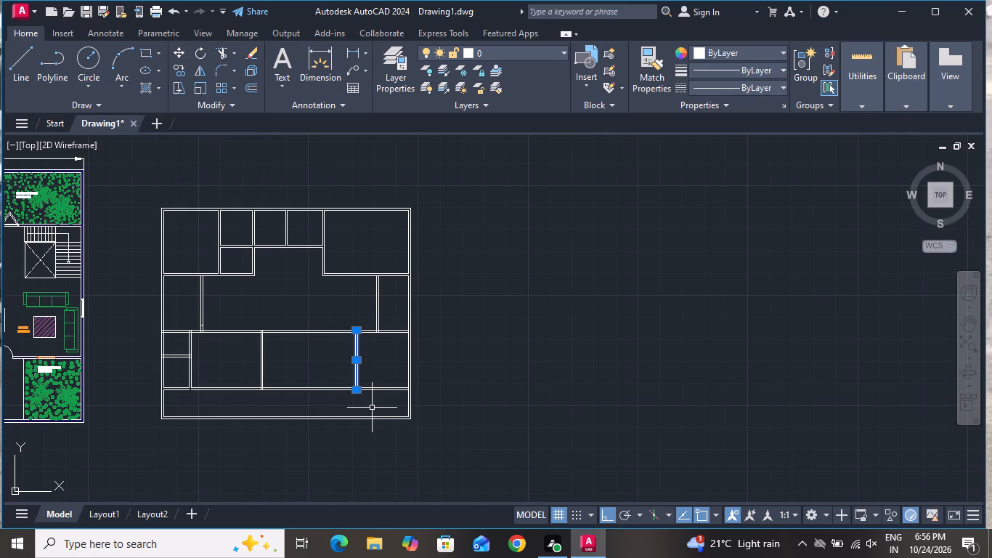
{"action": "key", "text": "Delete"}
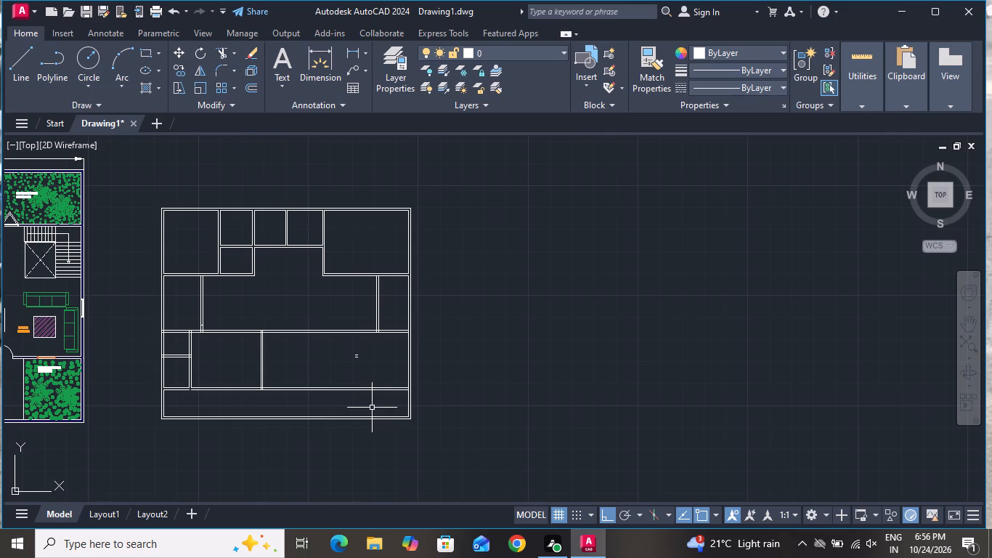
Offset the inner line of the right outer wall 12'0" inward for a new right partition.
{"action": "key", "text": "o"}
{"action": "key", "text": "space"}
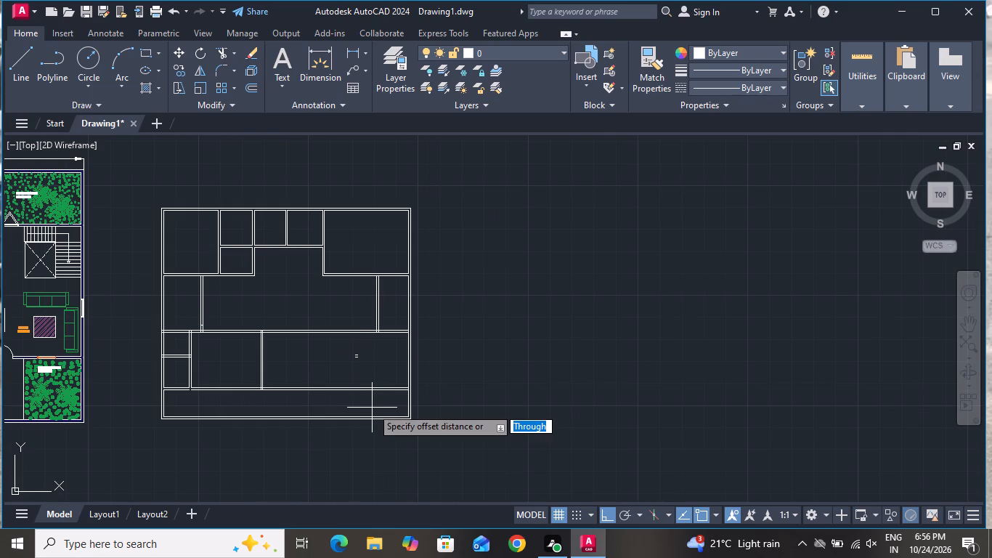
{"action": "key", "text": "1"}
{"action": "key", "text": "2"}
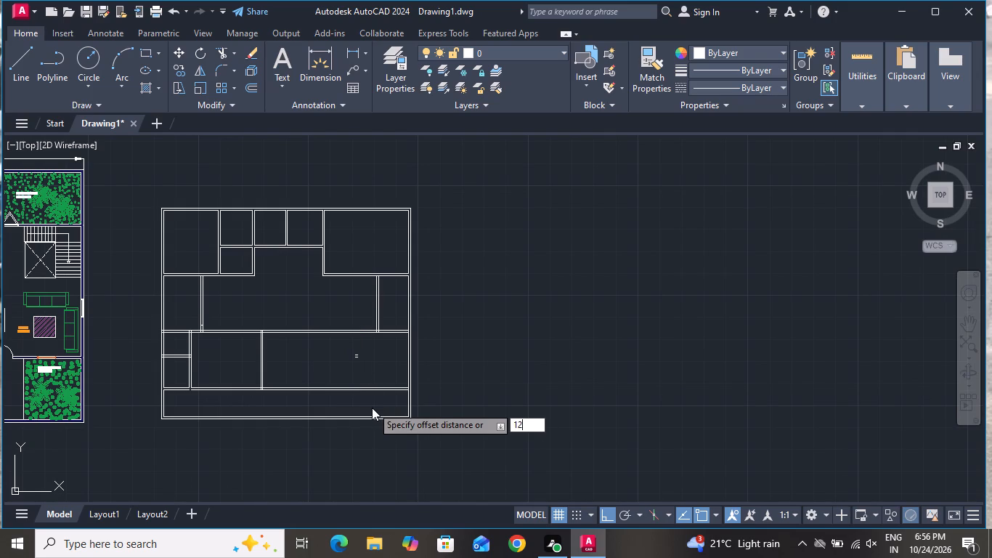
{"action": "key", "text": "apostrophe"}
{"action": "key", "text": "0"}
{"action": "key", "text": "shift+quotedbl"}
{"action": "key", "text": "Return"}
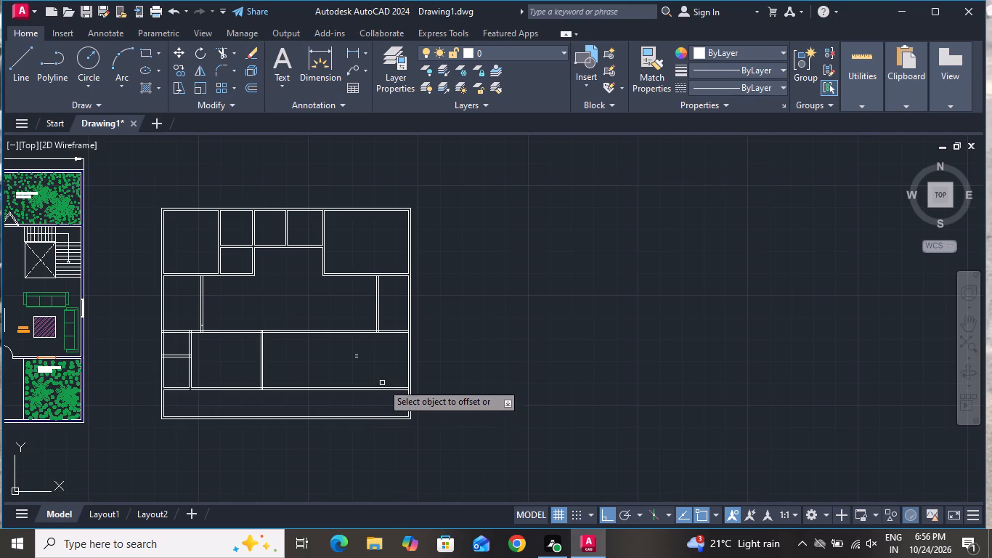
{"action": "scroll", "coordinate": [385, 349], "scroll_direction": "up", "scroll_amount": 3}
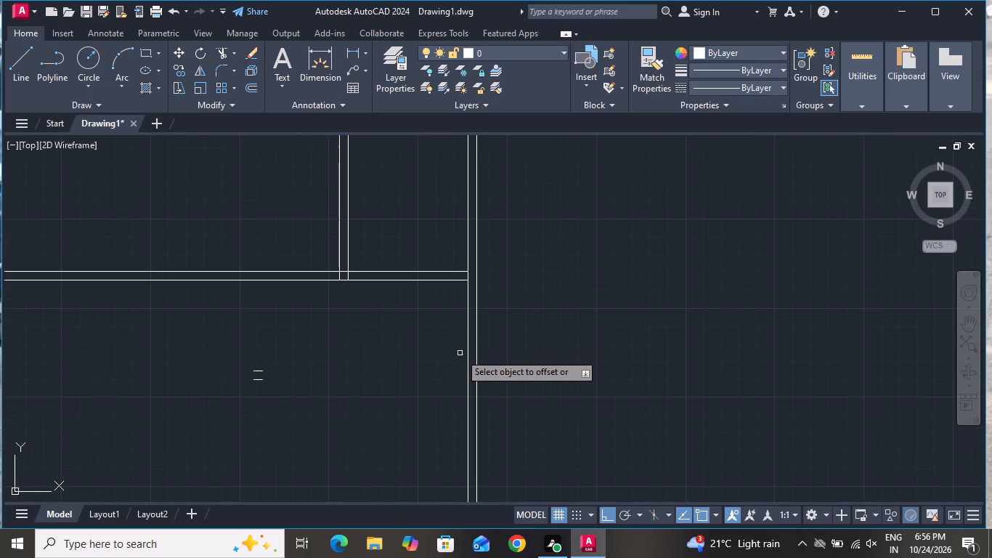
{"action": "left_click", "coordinate": [466, 352]}
{"action": "left_click", "coordinate": [171, 376]}
{"action": "scroll", "coordinate": [285, 376], "scroll_direction": "down", "scroll_amount": 2}
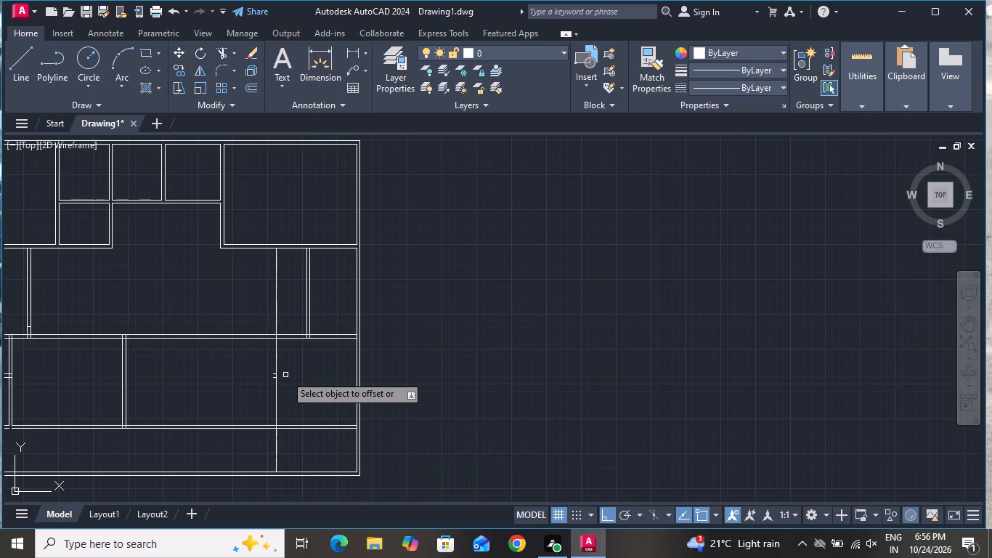
{"action": "right_click", "coordinate": [285, 375]}
{"action": "left_click", "coordinate": [322, 251]}
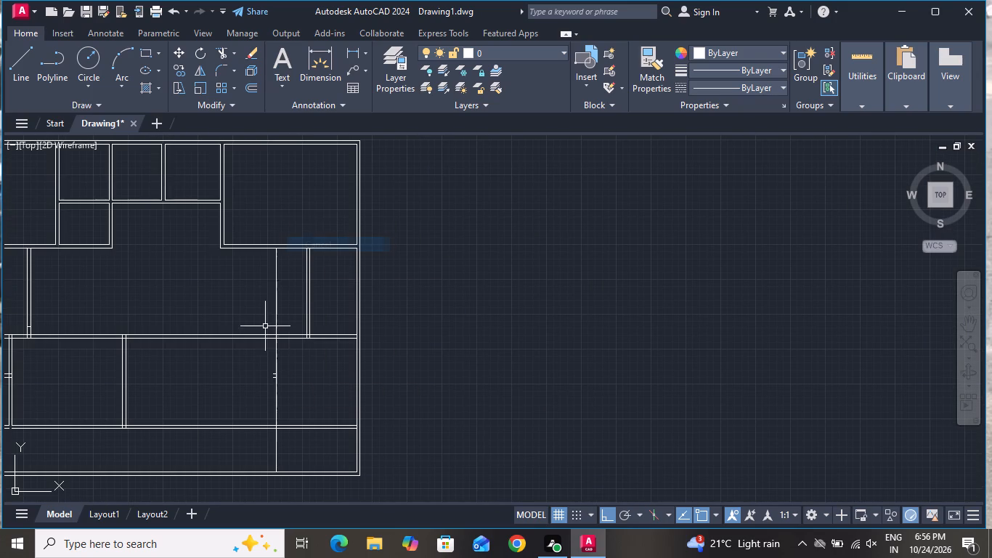
Offset the new right partition line 6" toward the plan's left side to give the wall its thickness.
{"action": "type", "text": "O"}
{"action": "key", "text": "space"}
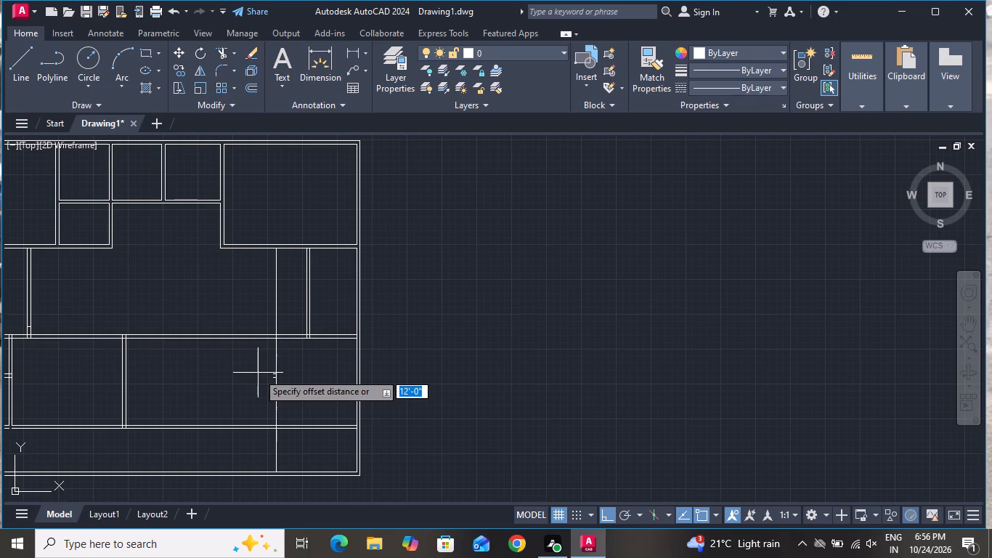
{"action": "key", "text": "6"}
{"action": "key", "text": "shift+quotedbl"}
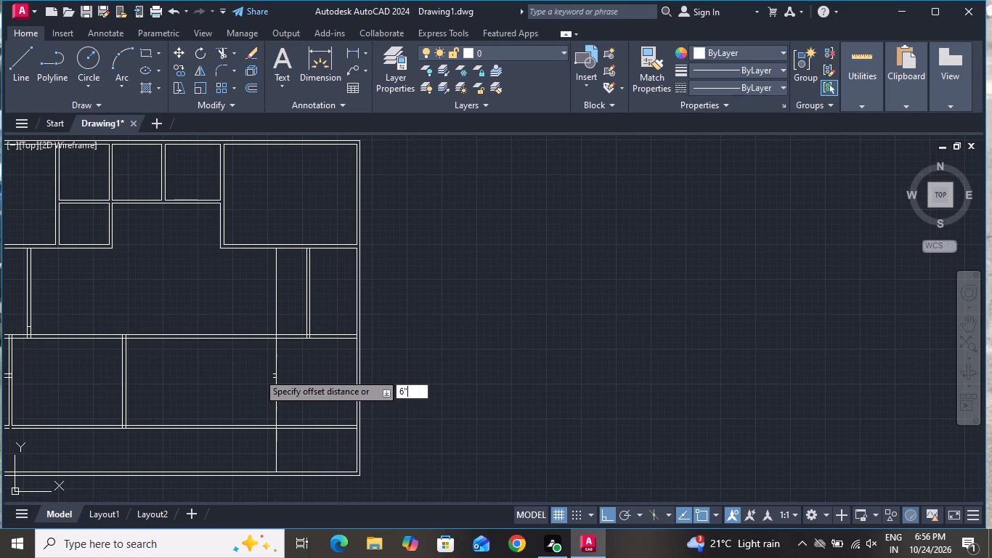
{"action": "key", "text": "Return"}
{"action": "left_click", "coordinate": [277, 343]}
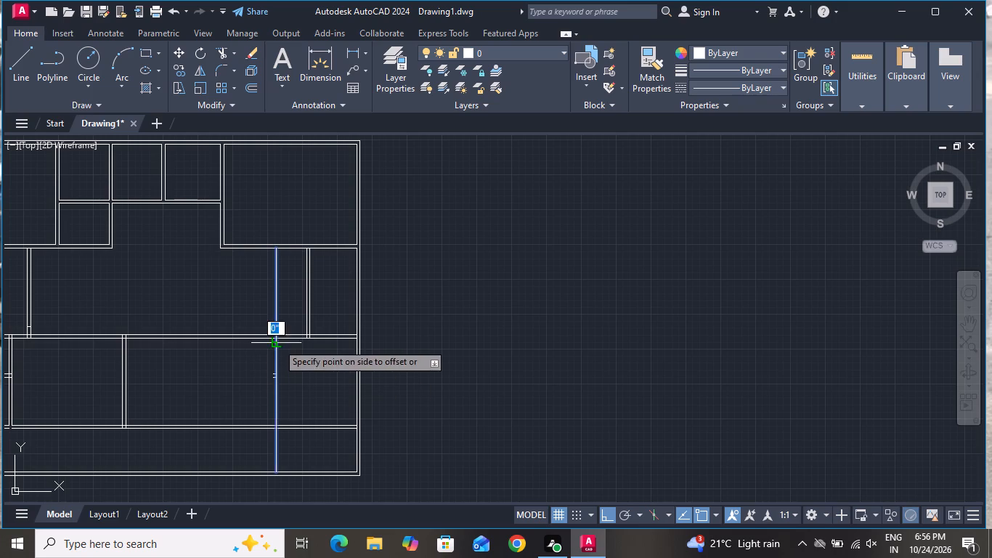
{"action": "left_click", "coordinate": [226, 349]}
{"action": "right_click", "coordinate": [229, 352]}
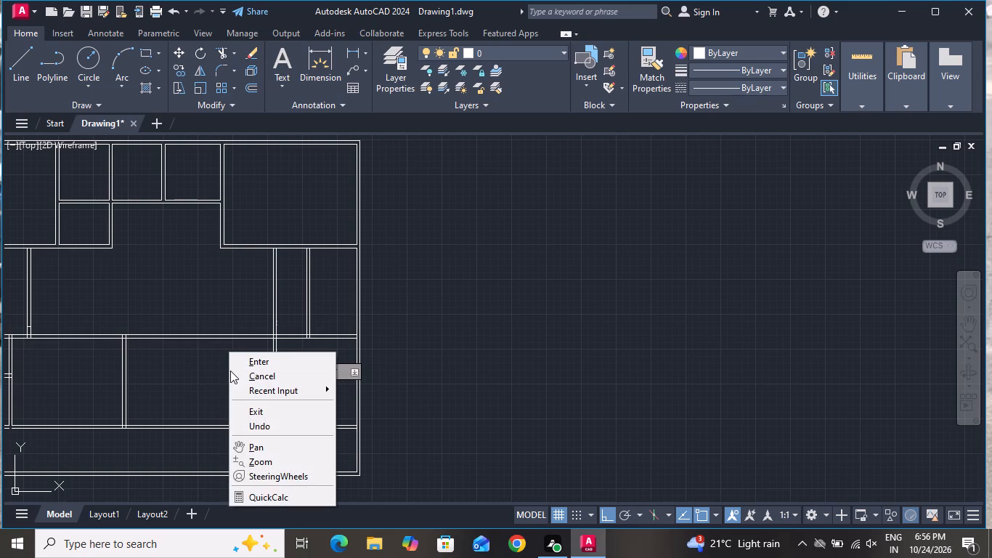
{"action": "left_click", "coordinate": [230, 376]}
{"action": "left_click", "coordinate": [240, 377]}
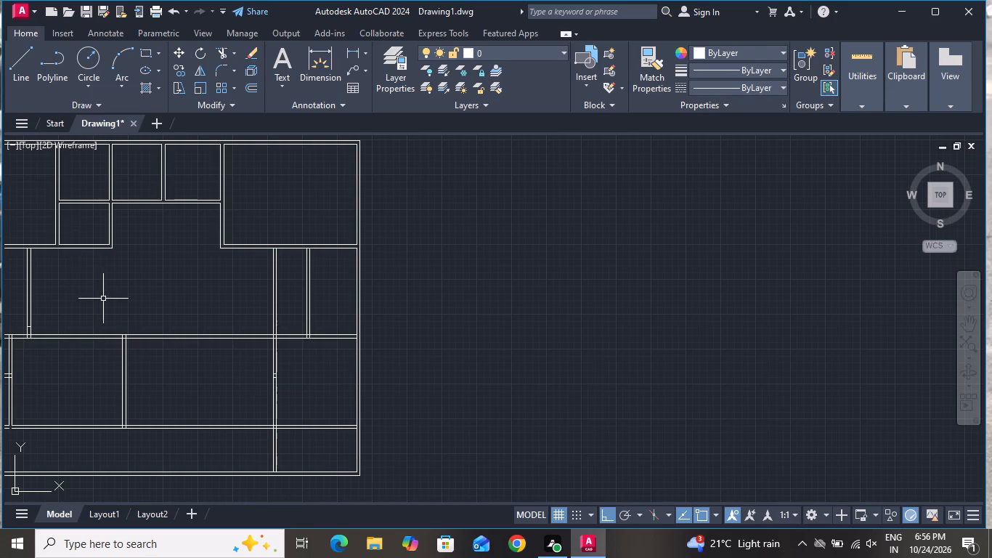
Delete both lines of the middle vertical wall in the row of rooms above the lower horizontal wall.
{"action": "scroll", "coordinate": [81, 368], "scroll_direction": "up", "scroll_amount": 1}
{"action": "scroll", "coordinate": [110, 385], "scroll_direction": "down", "scroll_amount": 3}
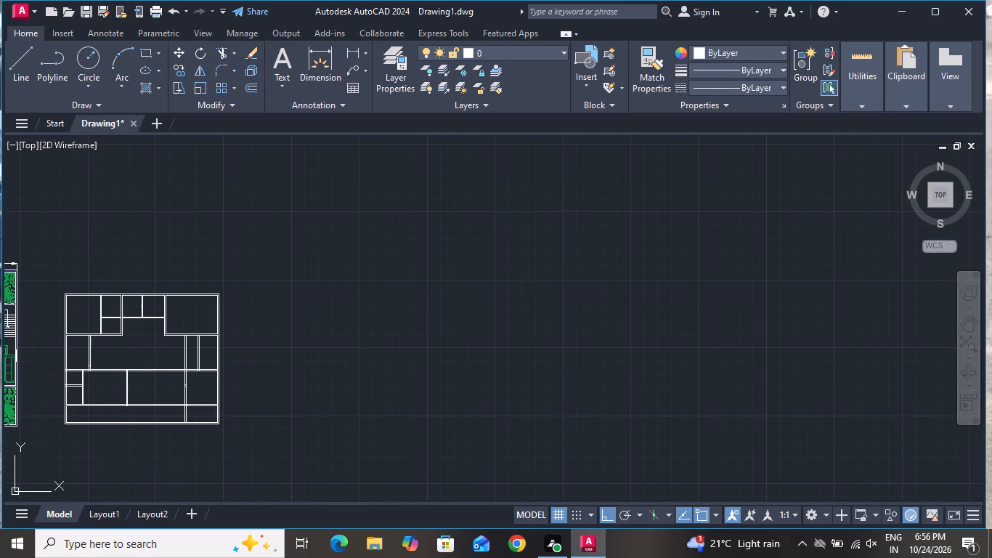
{"action": "left_click", "coordinate": [139, 380]}
{"action": "left_click", "coordinate": [124, 383]}
{"action": "key", "text": "Delete"}
Offset the inner-side line of the small left rooms' vertical wall 16'6" into the lower room row for a new partition.
{"action": "type", "text": "O"}
{"action": "key", "text": "space"}
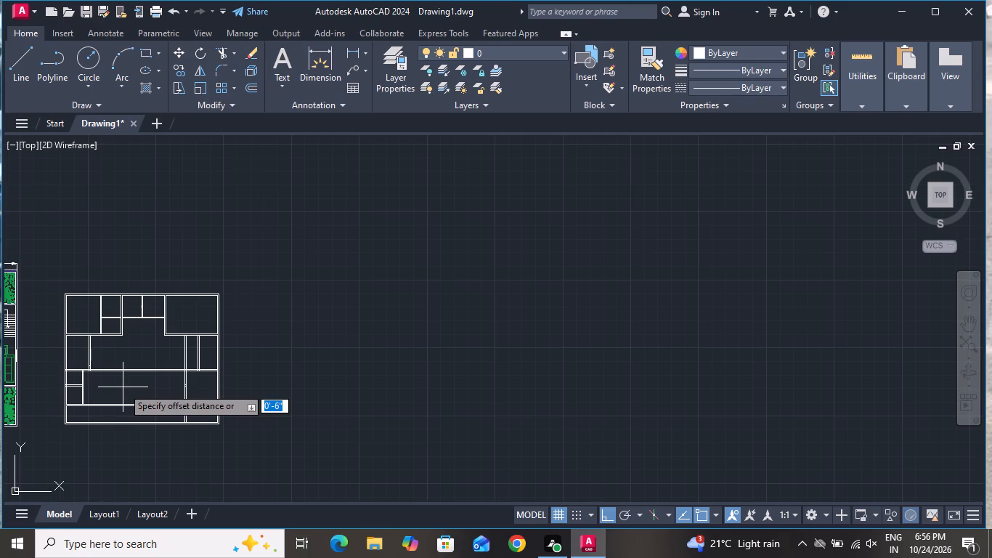
{"action": "key", "text": "1"}
{"action": "key", "text": "6"}
{"action": "key", "text": "apostrophe"}
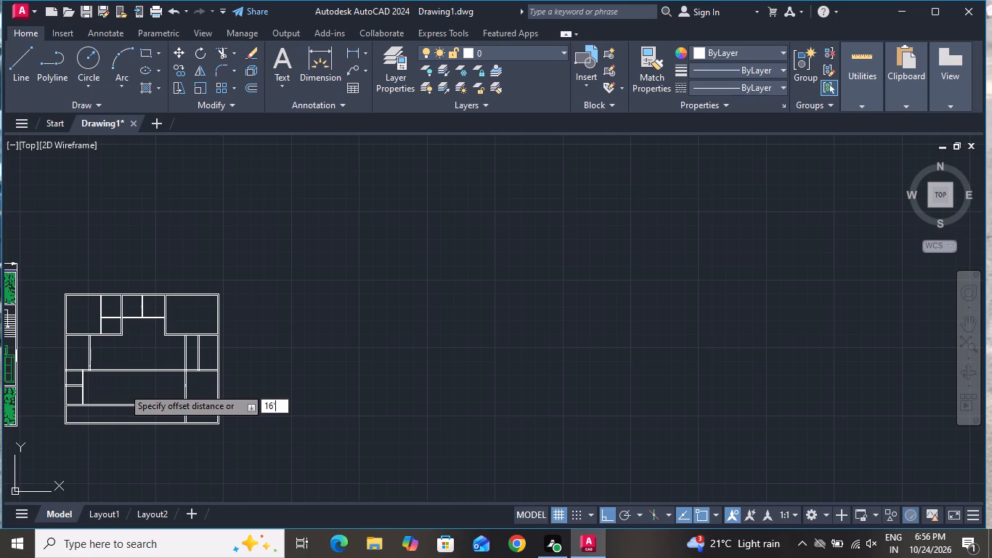
{"action": "key", "text": "6"}
{"action": "key", "text": "shift+quotedbl"}
{"action": "key", "text": "Return"}
{"action": "scroll", "coordinate": [123, 391], "scroll_direction": "down", "scroll_amount": 1}
{"action": "scroll", "coordinate": [99, 425], "scroll_direction": "up", "scroll_amount": 2}
{"action": "scroll", "coordinate": [97, 336], "scroll_direction": "up", "scroll_amount": 2}
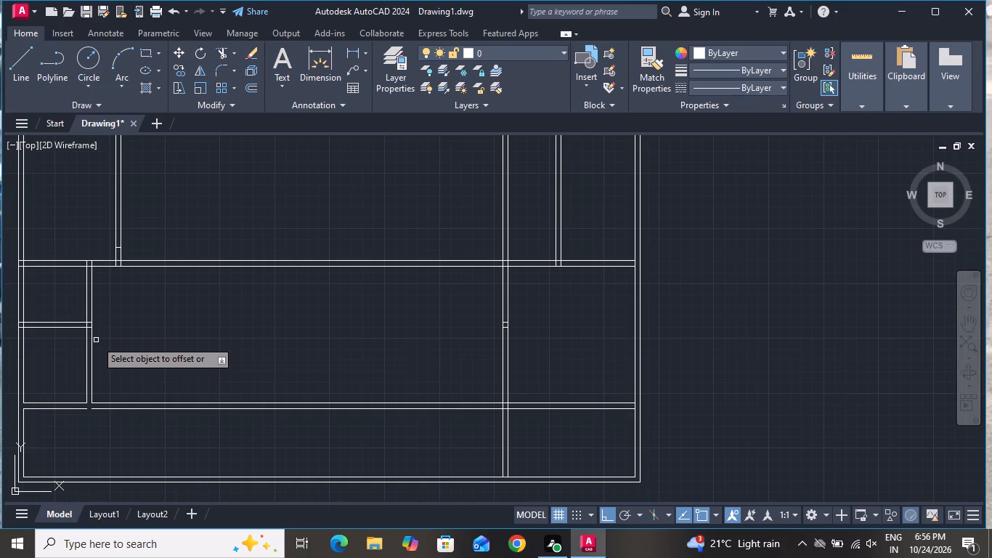
{"action": "left_click", "coordinate": [89, 341]}
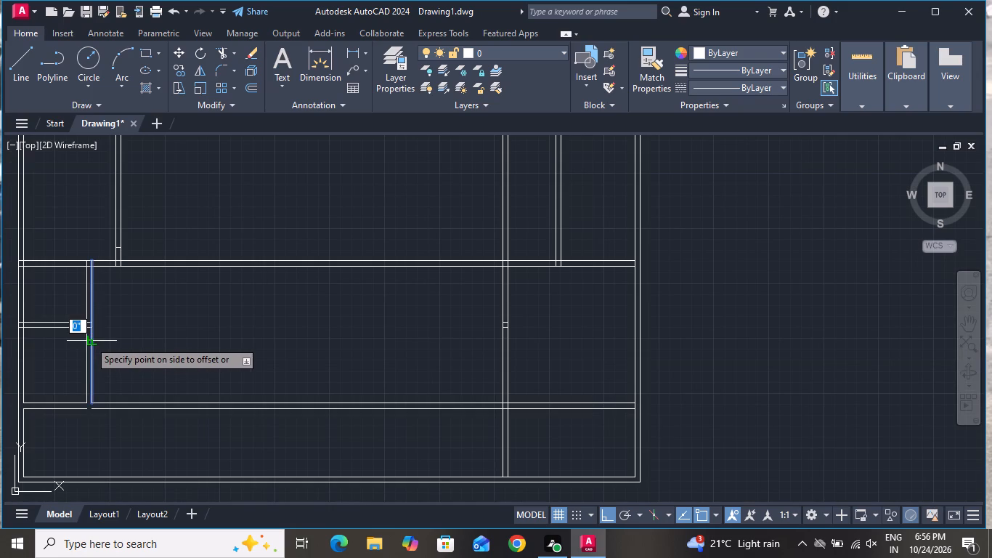
{"action": "left_click", "coordinate": [241, 346]}
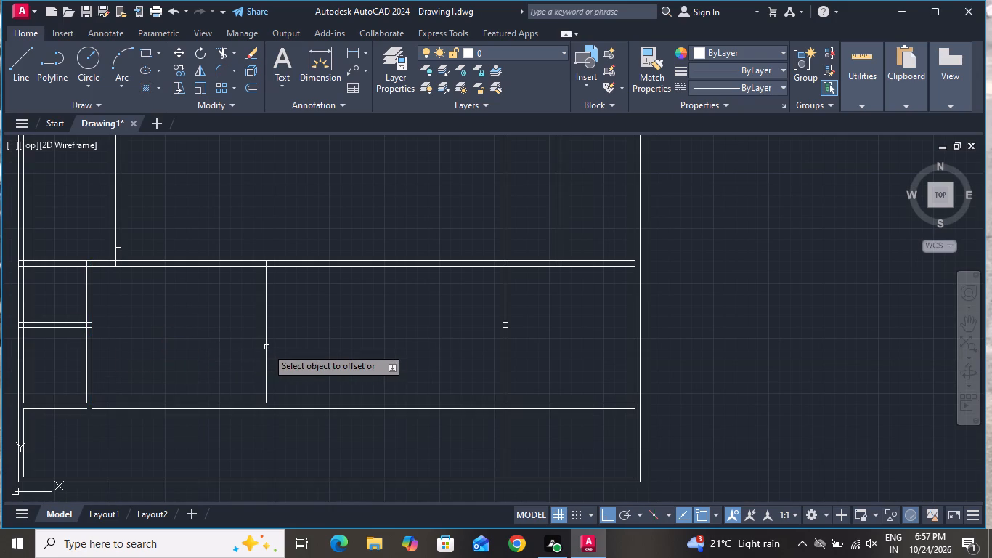
{"action": "left_click", "coordinate": [267, 347]}
{"action": "right_click", "coordinate": [298, 354]}
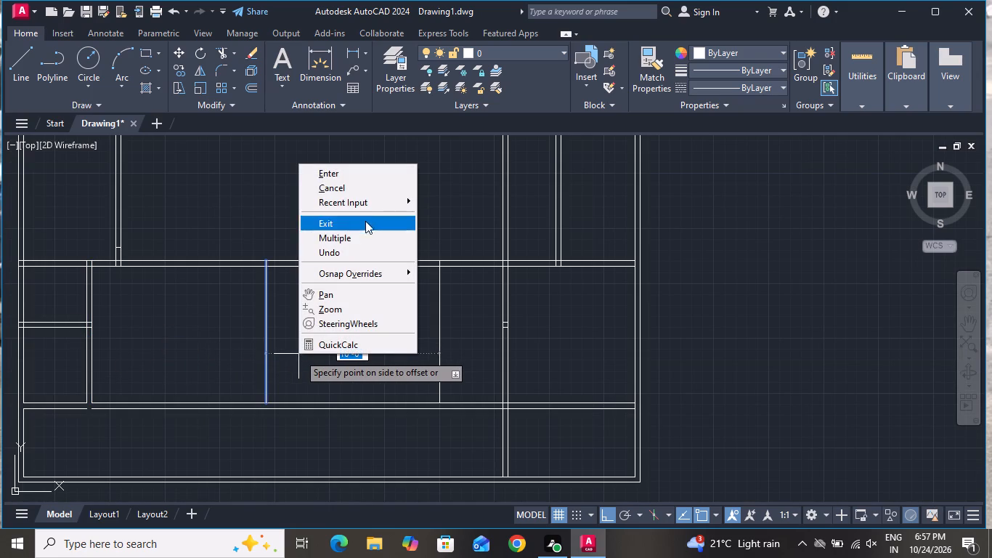
{"action": "left_click", "coordinate": [365, 196]}
{"action": "left_click", "coordinate": [364, 182]}
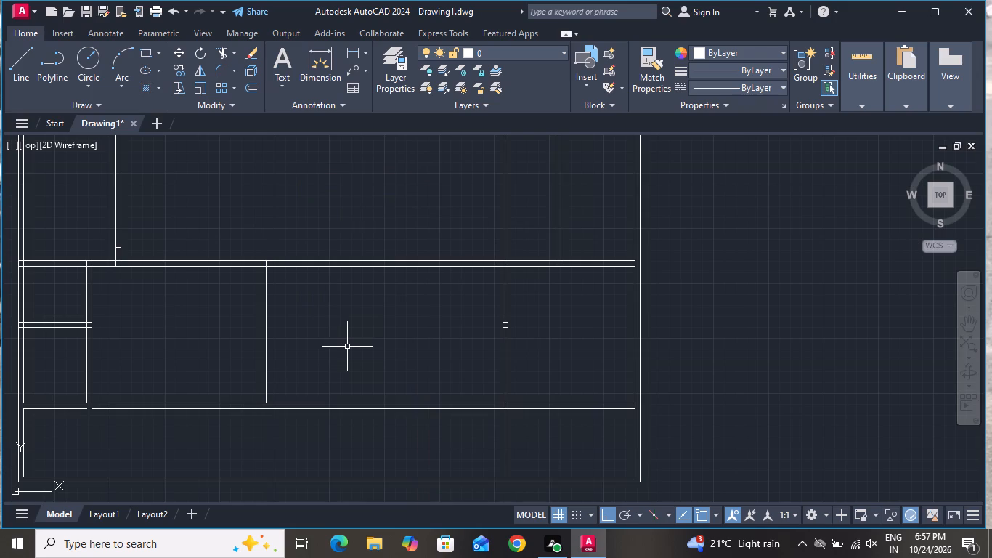
Offset the new lower-row partition line 6" toward the plan's right side to give the wall its thickness.
{"action": "type", "text": "O"}
{"action": "key", "text": "space"}
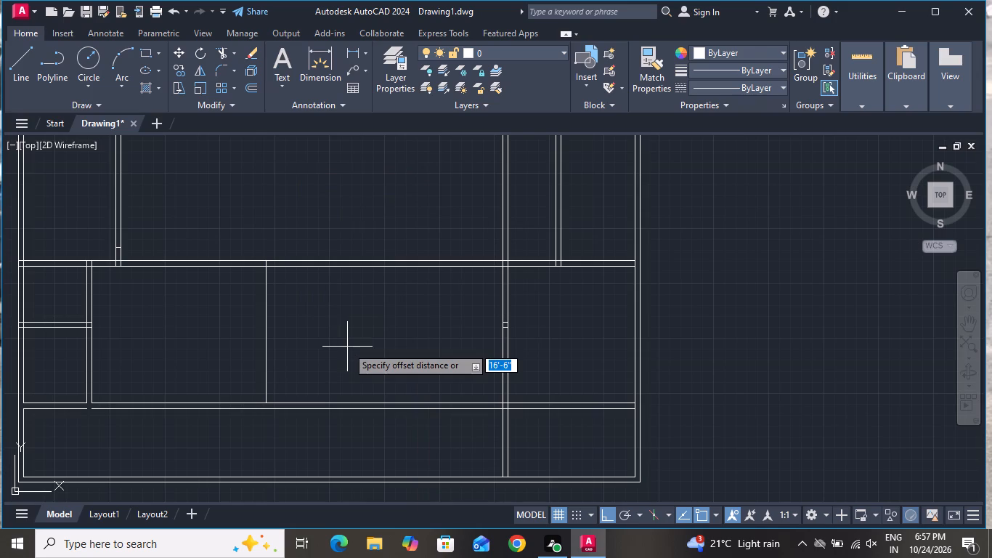
{"action": "key", "text": "6"}
{"action": "key", "text": "shift+quotedbl"}
{"action": "key", "text": "Return"}
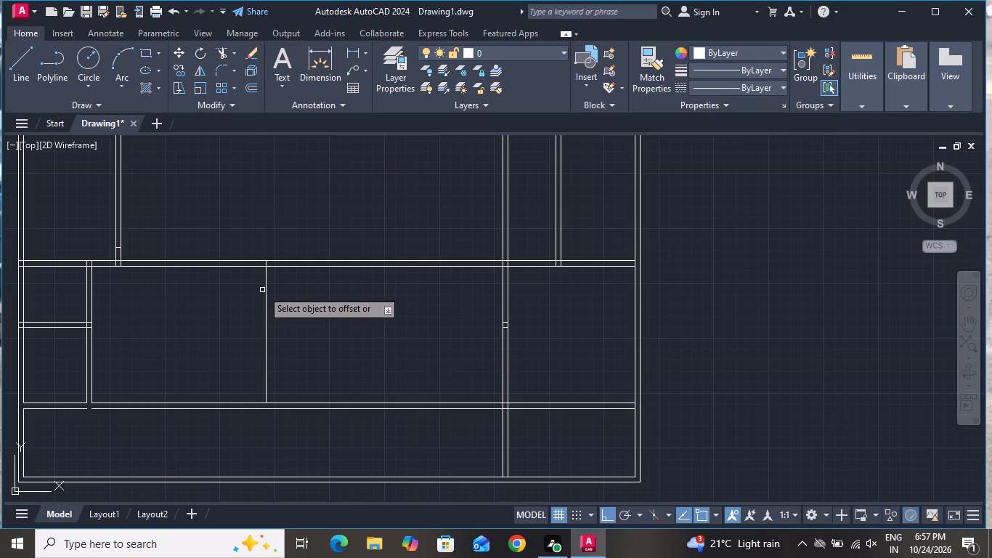
{"action": "left_click", "coordinate": [267, 283]}
{"action": "left_click", "coordinate": [349, 318]}
{"action": "right_click", "coordinate": [345, 318]}
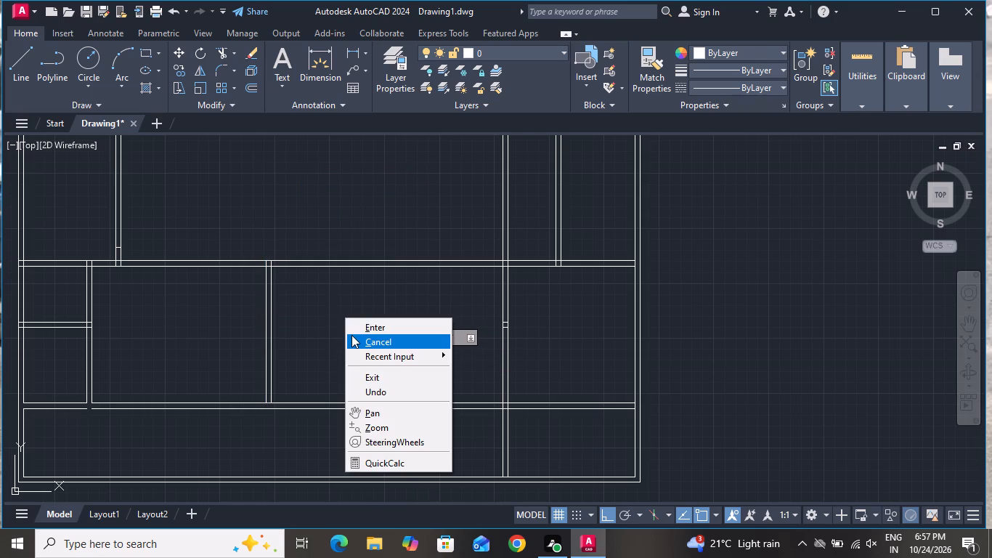
{"action": "left_click", "coordinate": [351, 335]}
Trim both lines of the old continuous right vertical wall out of the bottom strip and the middle room row.
{"action": "left_click", "coordinate": [216, 53]}
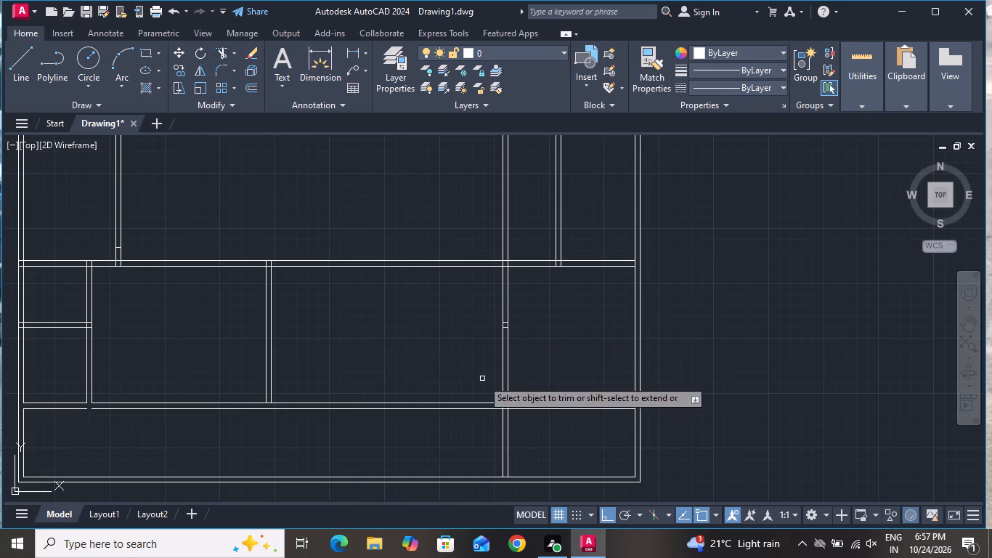
{"action": "left_click", "coordinate": [497, 450]}
{"action": "left_click", "coordinate": [532, 450]}
{"action": "scroll", "coordinate": [539, 294], "scroll_direction": "down", "scroll_amount": 2}
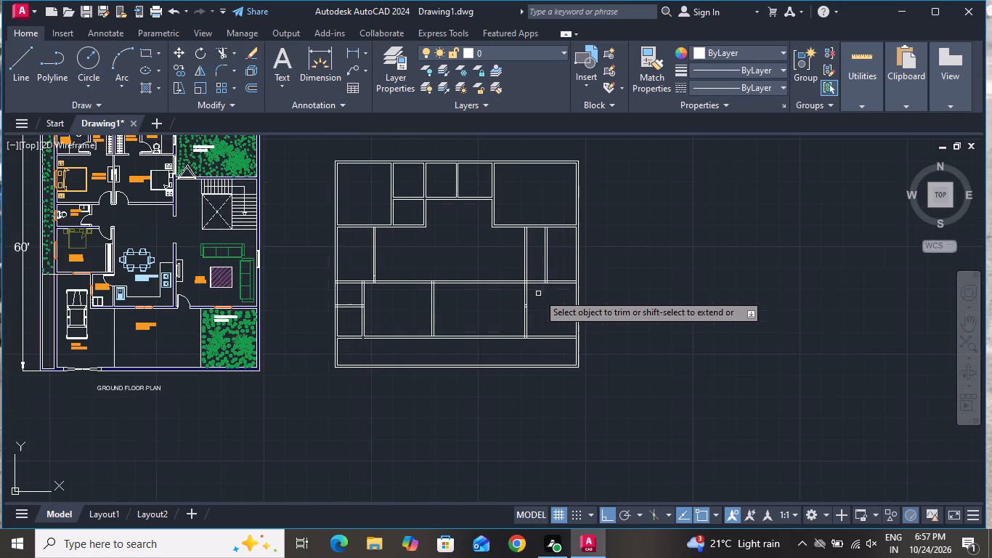
{"action": "left_click", "coordinate": [537, 256]}
{"action": "left_click", "coordinate": [449, 256]}
Trim away both lines of the old right vertical wall within the lower room row.
{"action": "scroll", "coordinate": [538, 308], "scroll_direction": "down", "scroll_amount": 1}
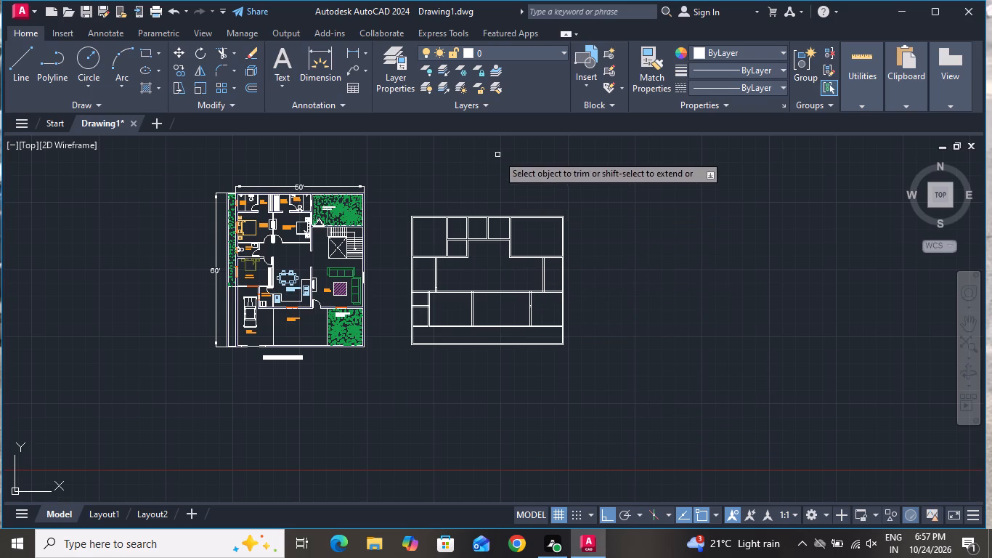
{"action": "scroll", "coordinate": [533, 328], "scroll_direction": "up", "scroll_amount": 3}
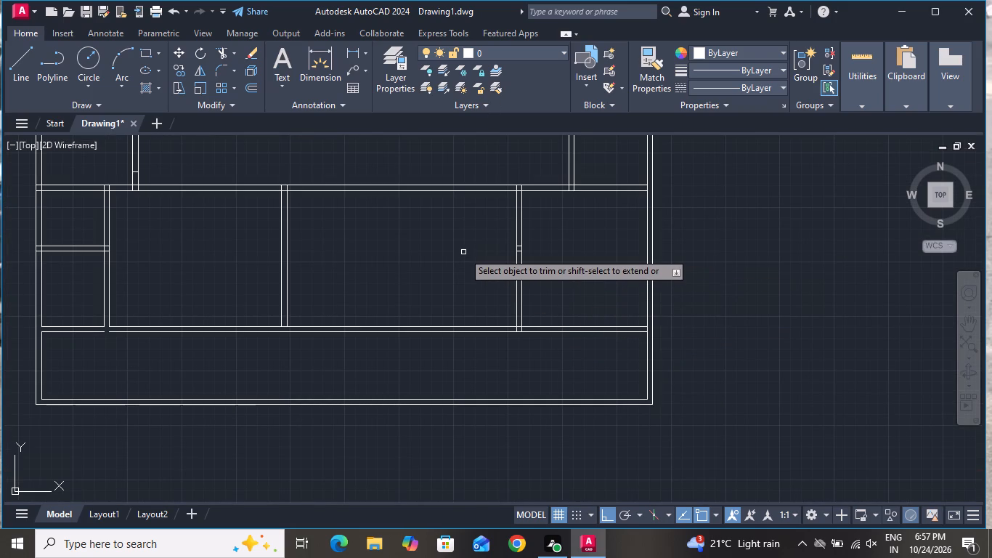
{"action": "scroll", "coordinate": [465, 246], "scroll_direction": "down", "scroll_amount": 1}
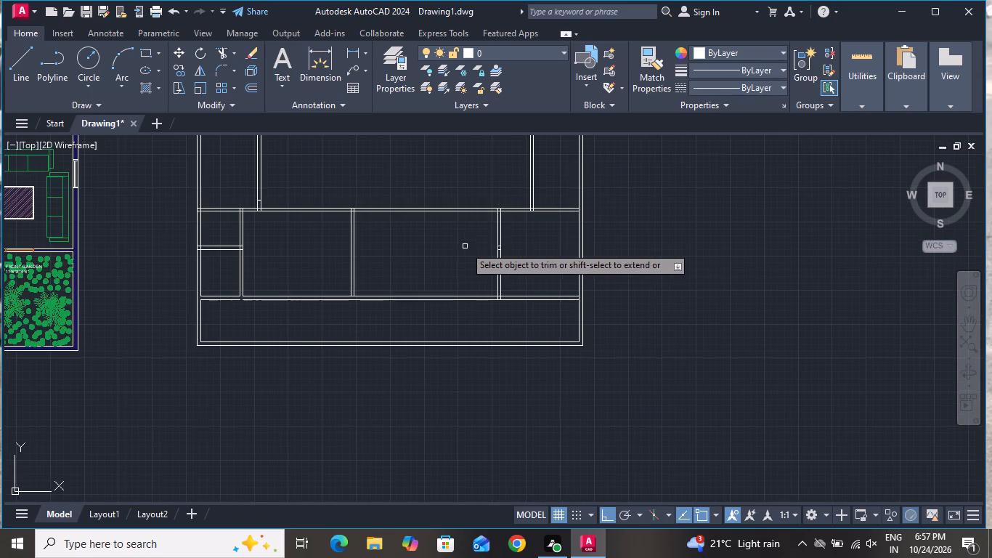
{"action": "left_click", "coordinate": [523, 242]}
{"action": "left_click", "coordinate": [479, 241]}
{"action": "left_click", "coordinate": [516, 246]}
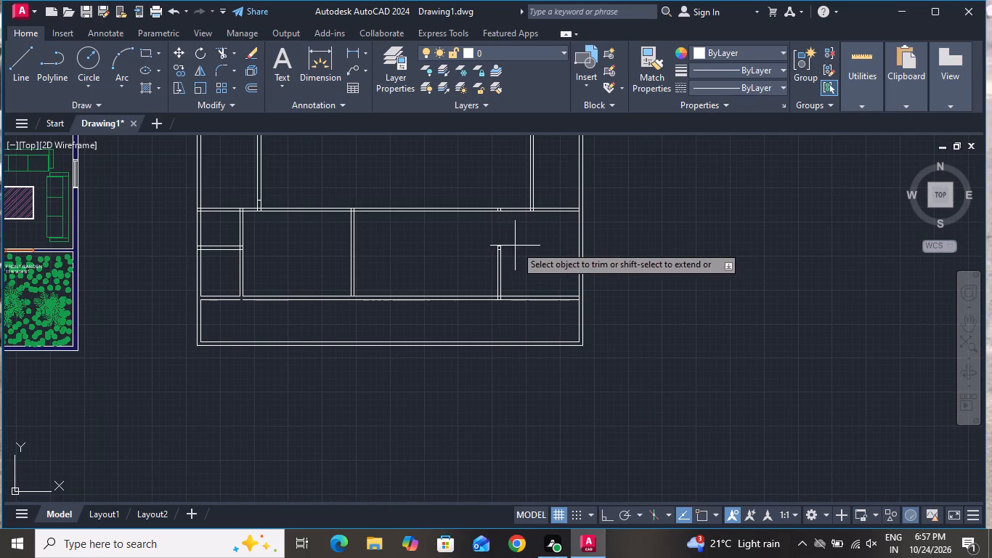
{"action": "left_click", "coordinate": [492, 247]}
{"action": "left_click", "coordinate": [523, 257]}
{"action": "left_click", "coordinate": [479, 262]}
Remove the old right wall's leftover stubs inside the two horizontal walls and the short dashes between them.
{"action": "scroll", "coordinate": [504, 305], "scroll_direction": "up", "scroll_amount": 1}
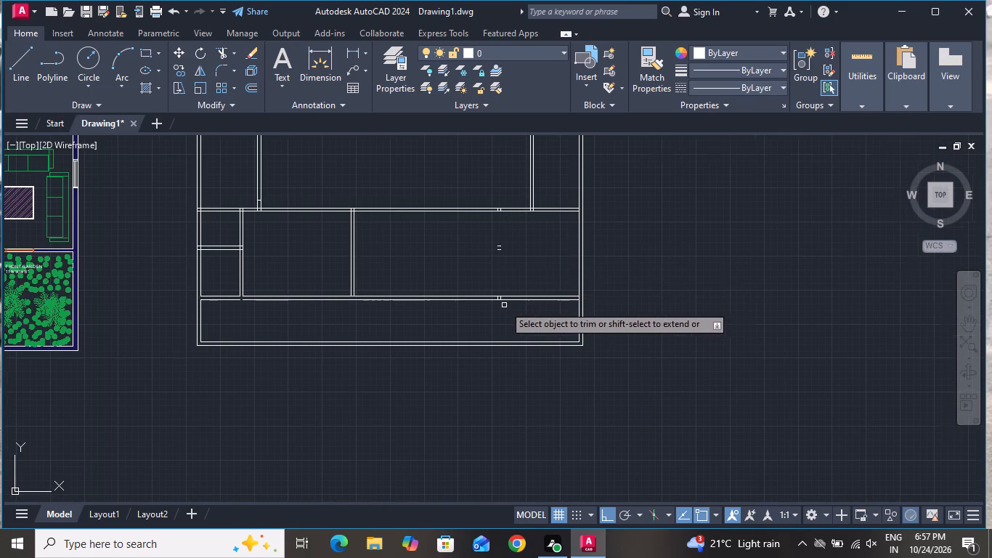
{"action": "scroll", "coordinate": [504, 305], "scroll_direction": "up", "scroll_amount": 3}
{"action": "left_click", "coordinate": [446, 256]}
{"action": "left_click", "coordinate": [517, 262]}
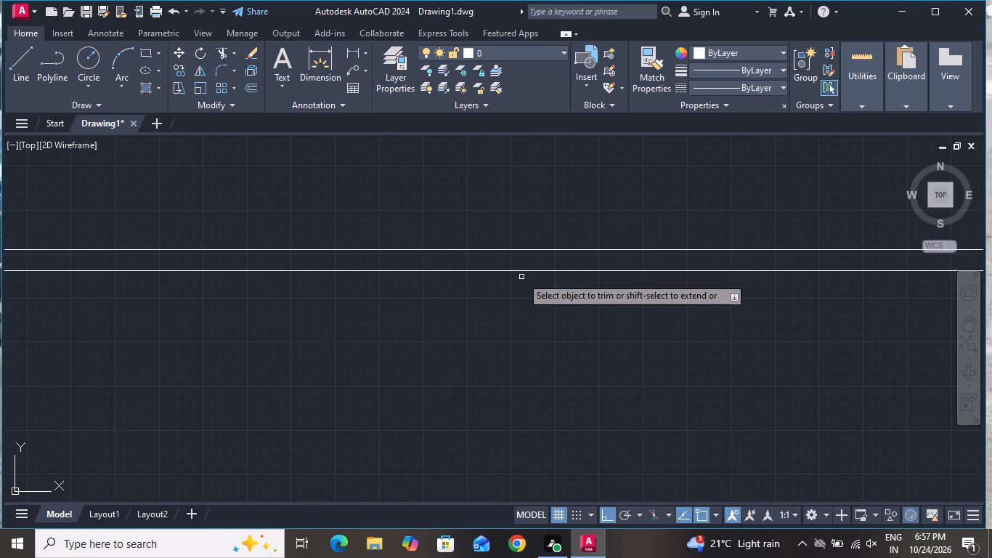
{"action": "scroll", "coordinate": [527, 309], "scroll_direction": "down", "scroll_amount": 3}
{"action": "left_click", "coordinate": [516, 218]}
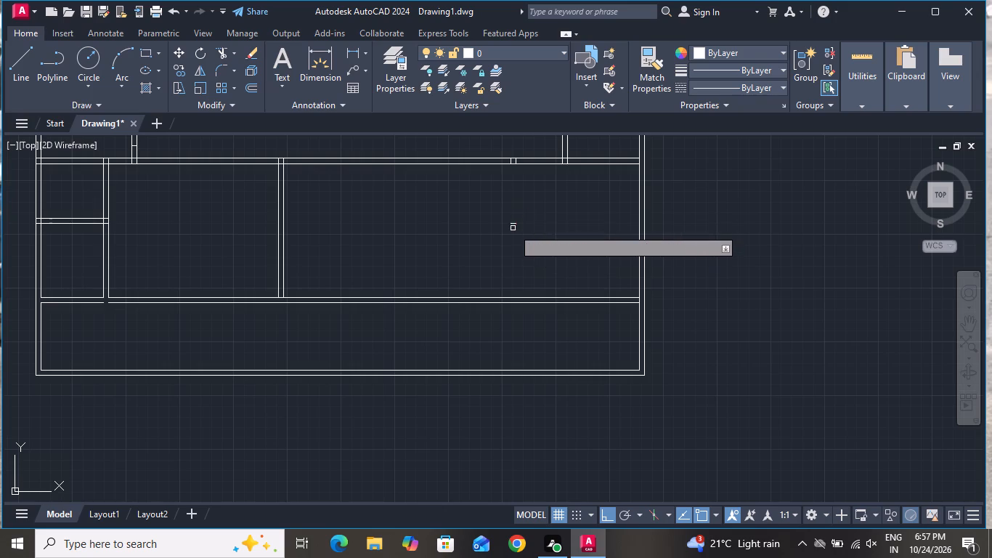
{"action": "left_click", "coordinate": [521, 217]}
{"action": "left_click", "coordinate": [513, 225]}
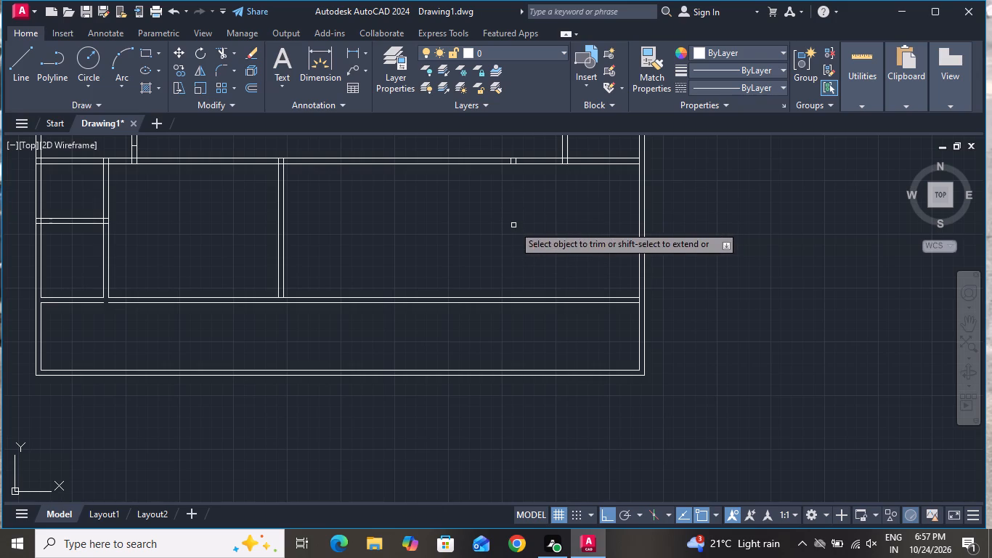
{"action": "scroll", "coordinate": [508, 293], "scroll_direction": "down", "scroll_amount": 1}
{"action": "scroll", "coordinate": [512, 205], "scroll_direction": "up", "scroll_amount": 4}
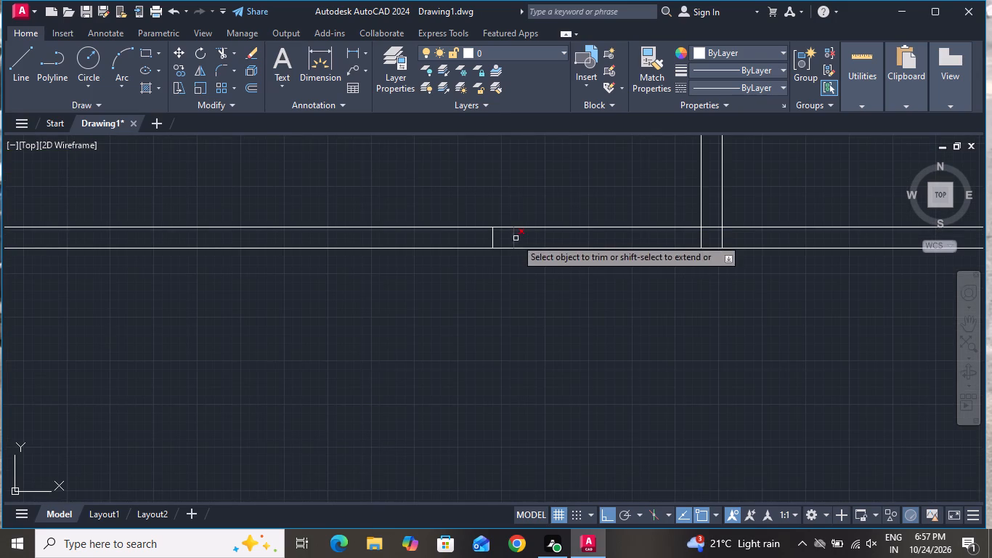
{"action": "left_click", "coordinate": [526, 240]}
{"action": "left_click", "coordinate": [483, 239]}
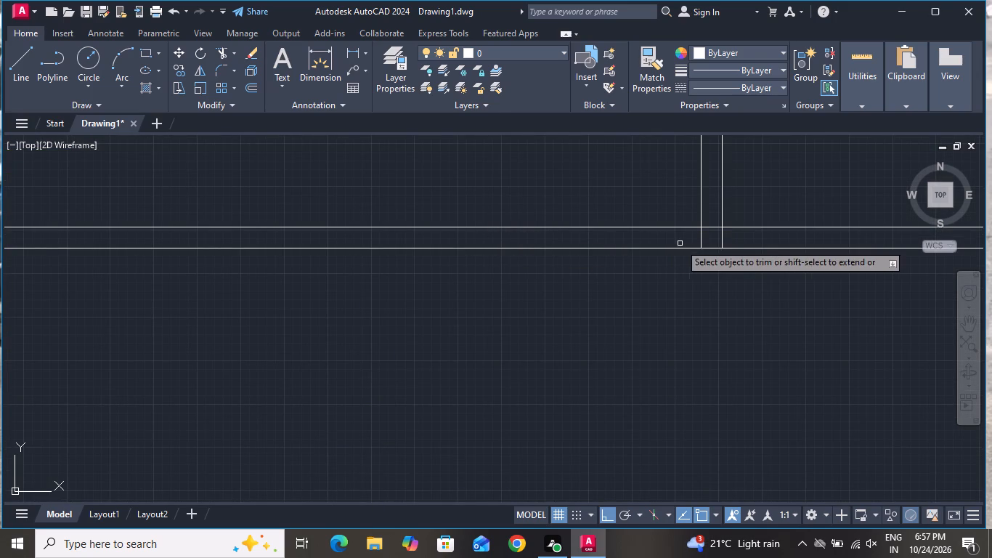
Trim the junction where the middle row's right partition meets the horizontal wall, leaving an open wall connection.
{"action": "left_click", "coordinate": [683, 241]}
{"action": "left_click", "coordinate": [722, 235]}
{"action": "left_click", "coordinate": [719, 238]}
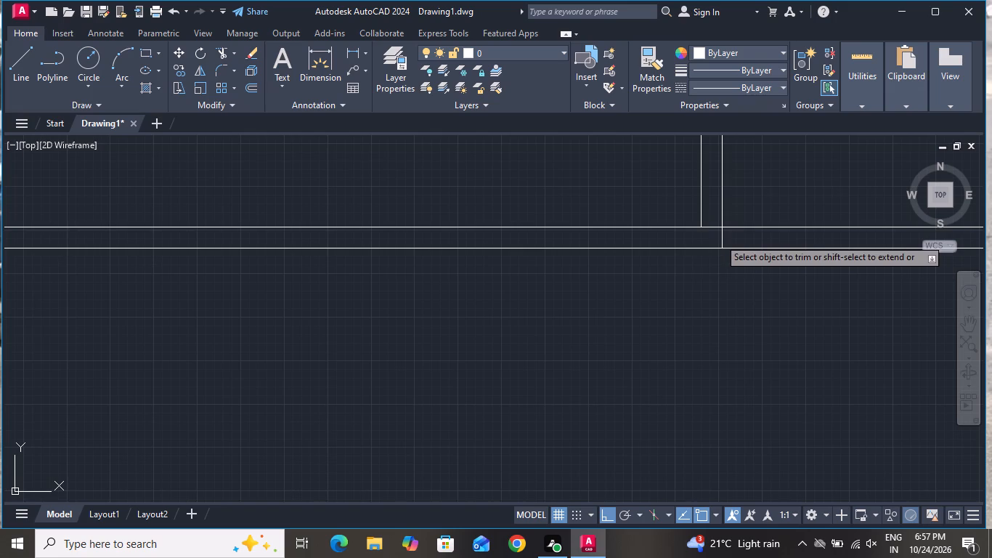
{"action": "left_click", "coordinate": [723, 219]}
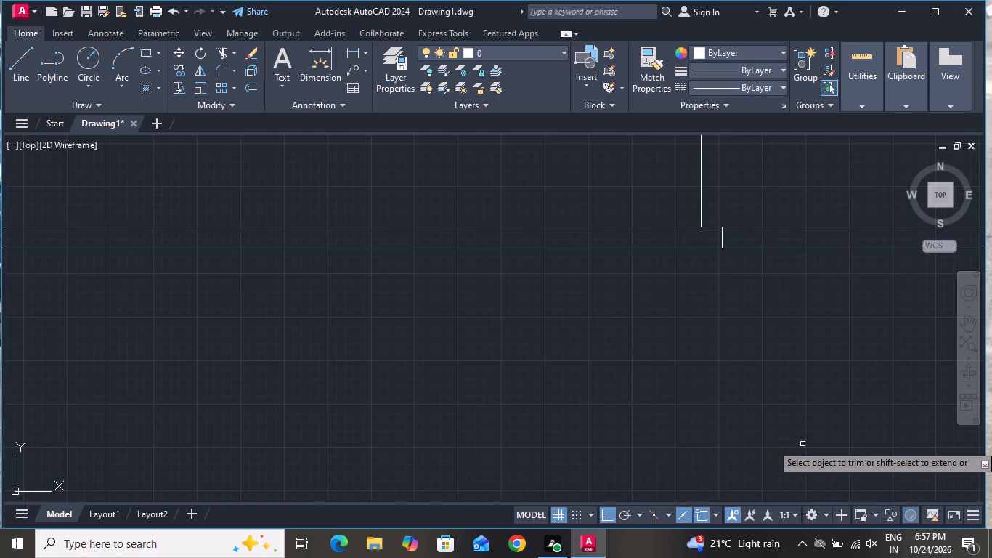
{"action": "key", "text": "ctrl+z"}
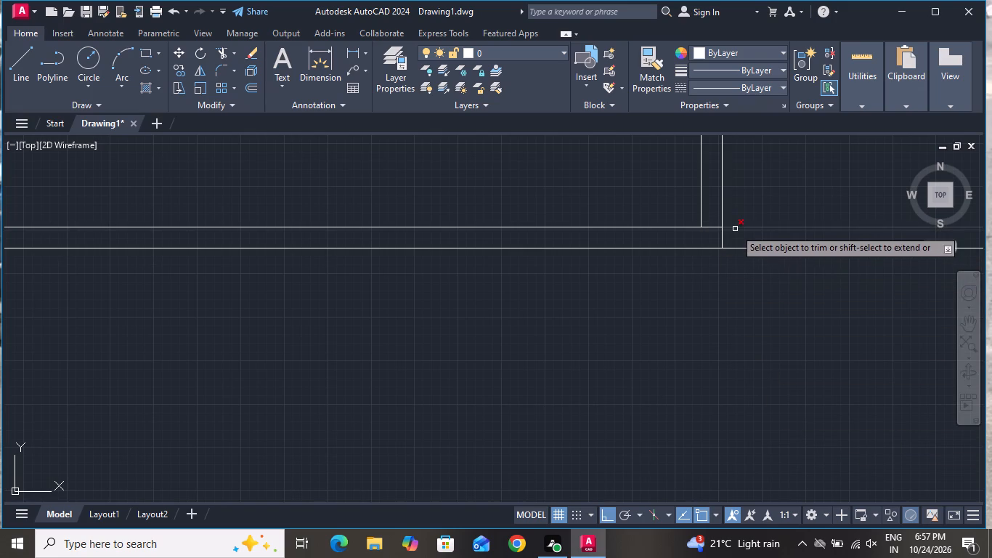
{"action": "left_click", "coordinate": [718, 228]}
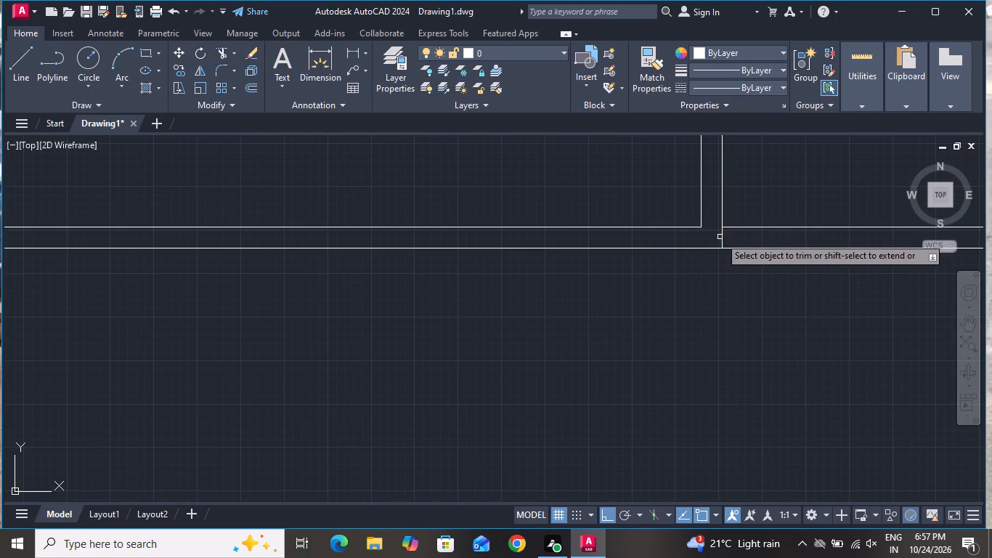
{"action": "left_click", "coordinate": [725, 238]}
{"action": "left_click", "coordinate": [720, 238]}
Trim the right outer wall's inner line where the horizontal wall below the middle room row meets it.
{"action": "scroll", "coordinate": [559, 383], "scroll_direction": "down", "scroll_amount": 2}
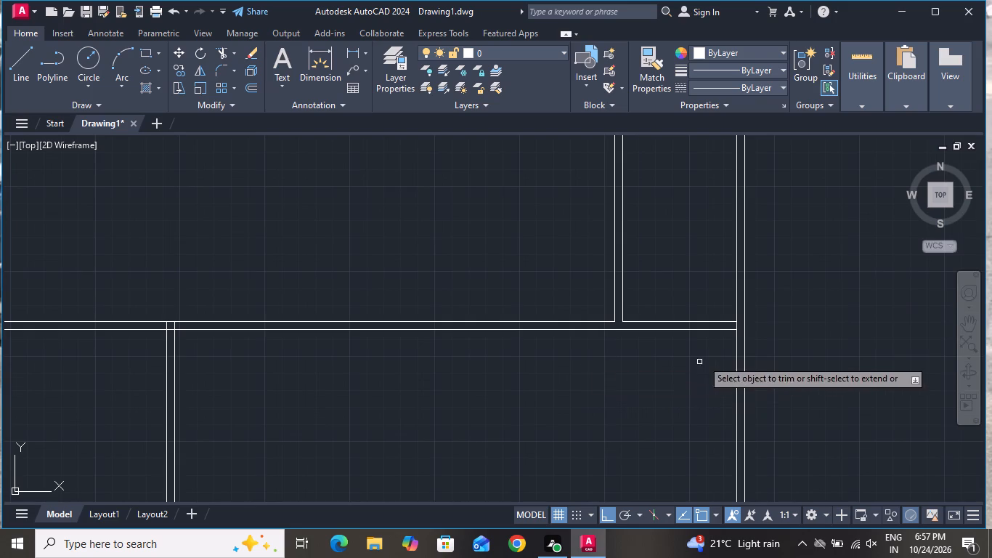
{"action": "scroll", "coordinate": [744, 327], "scroll_direction": "up", "scroll_amount": 4}
{"action": "left_click", "coordinate": [712, 323]}
{"action": "left_click", "coordinate": [619, 323]}
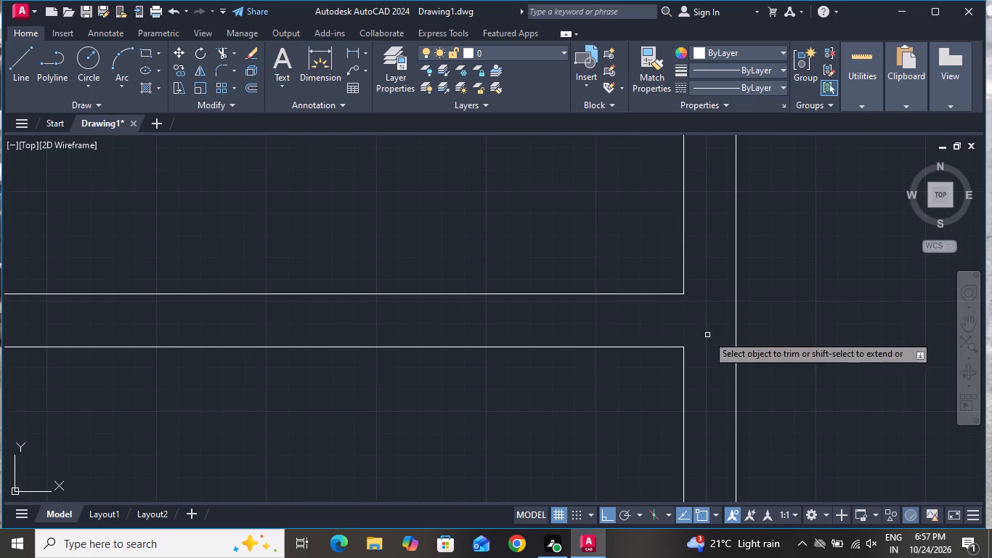
Trim the new lower-row partition's top junction, removing its stubs and the horizontal wall line crossing its thickness.
{"action": "scroll", "coordinate": [734, 327], "scroll_direction": "down", "scroll_amount": 5}
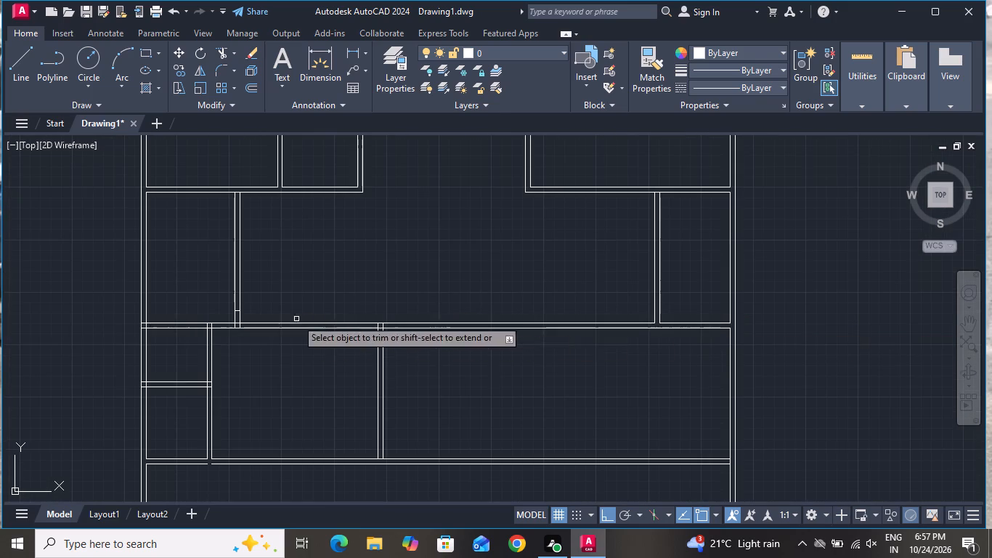
{"action": "scroll", "coordinate": [296, 319], "scroll_direction": "up", "scroll_amount": 3}
{"action": "scroll", "coordinate": [620, 393], "scroll_direction": "up", "scroll_amount": 3}
{"action": "scroll", "coordinate": [642, 374], "scroll_direction": "down", "scroll_amount": 1}
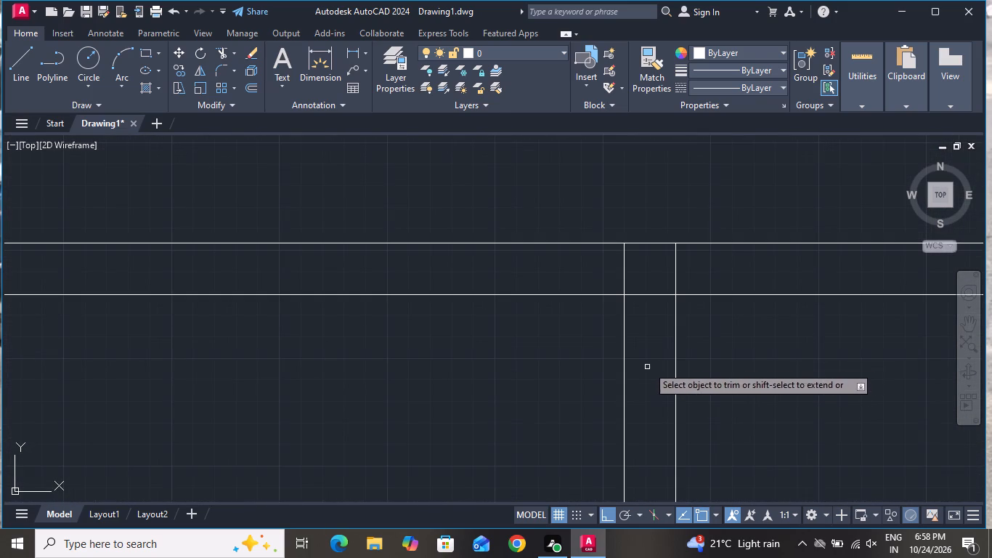
{"action": "left_click", "coordinate": [718, 273]}
{"action": "left_click", "coordinate": [613, 269]}
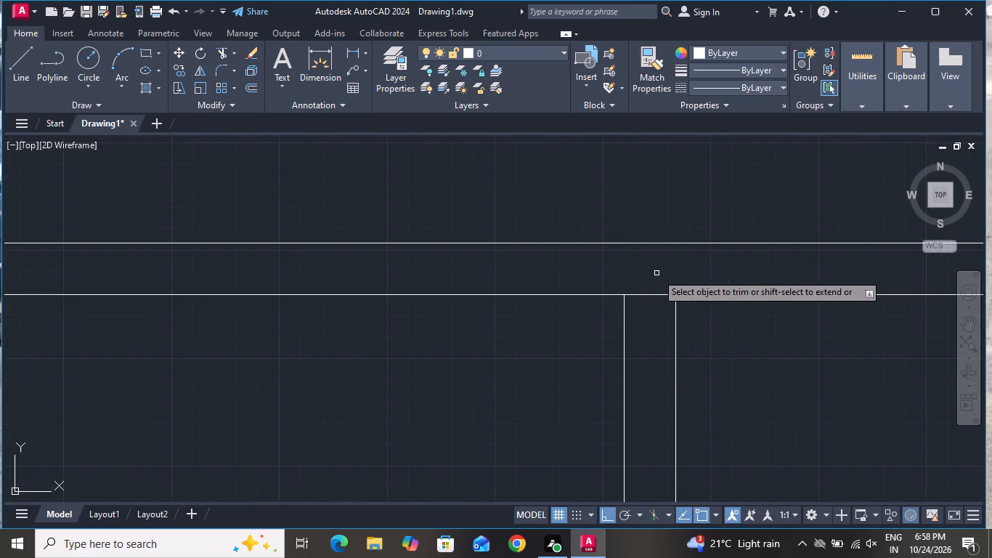
{"action": "left_click", "coordinate": [656, 273]}
{"action": "left_click", "coordinate": [649, 343]}
Trim the short cross line inside the middle row's left partition, just above the horizontal wall.
{"action": "scroll", "coordinate": [670, 347], "scroll_direction": "down", "scroll_amount": 4}
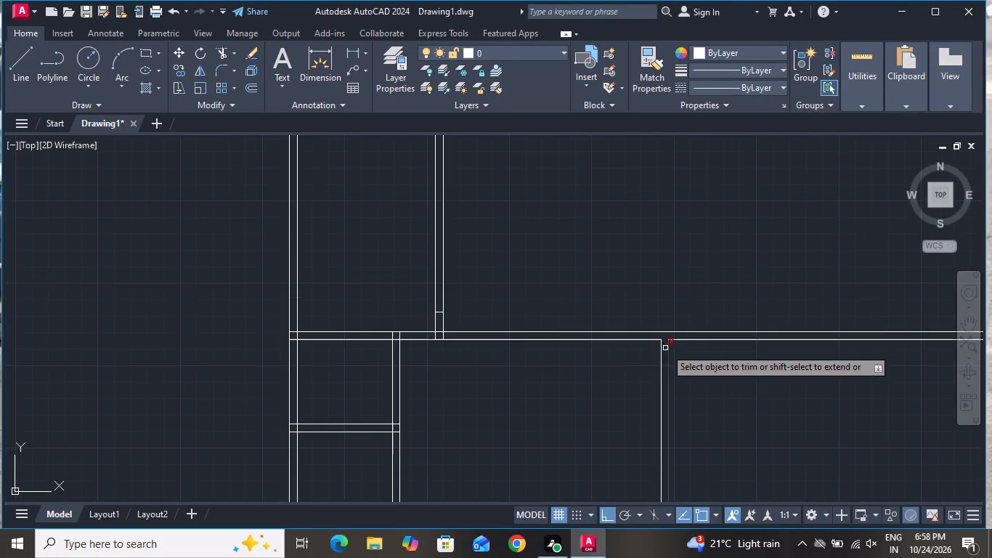
{"action": "scroll", "coordinate": [402, 293], "scroll_direction": "up", "scroll_amount": 3}
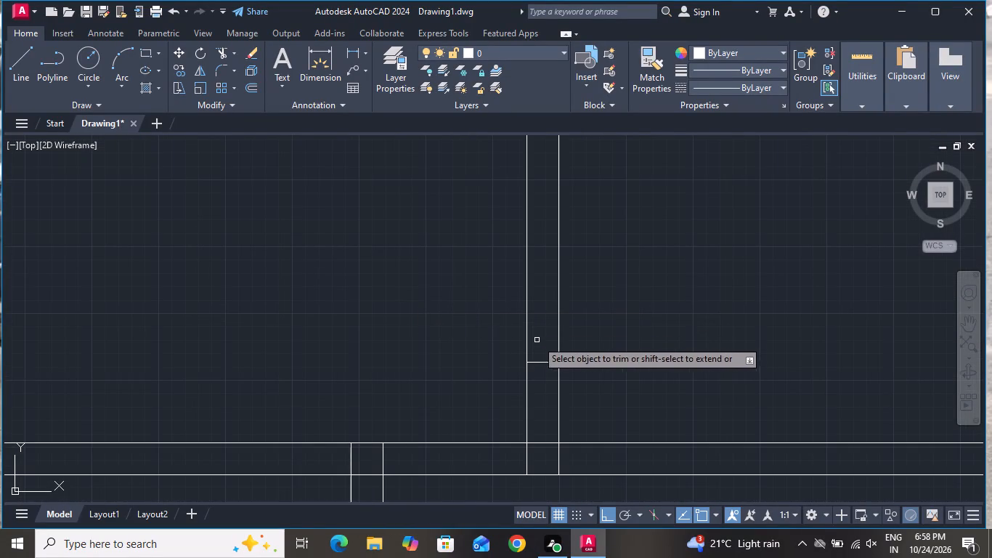
{"action": "left_click", "coordinate": [550, 358]}
{"action": "left_click", "coordinate": [536, 383]}
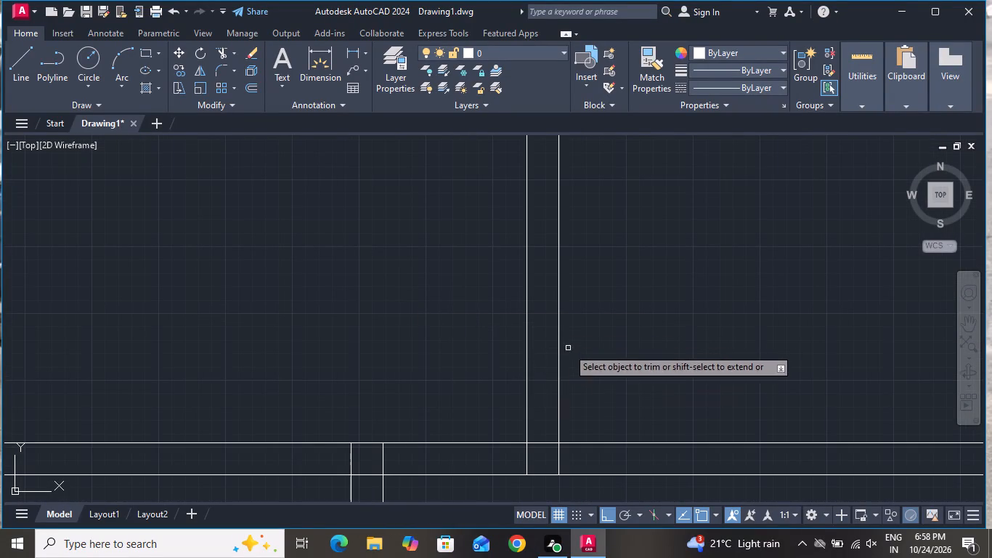
Trim the junctions where the middle row's left partition and the lower row's left partition meet the horizontal wall between them, opening both connections.
{"action": "scroll", "coordinate": [581, 340], "scroll_direction": "down", "scroll_amount": 4}
{"action": "scroll", "coordinate": [551, 362], "scroll_direction": "up", "scroll_amount": 4}
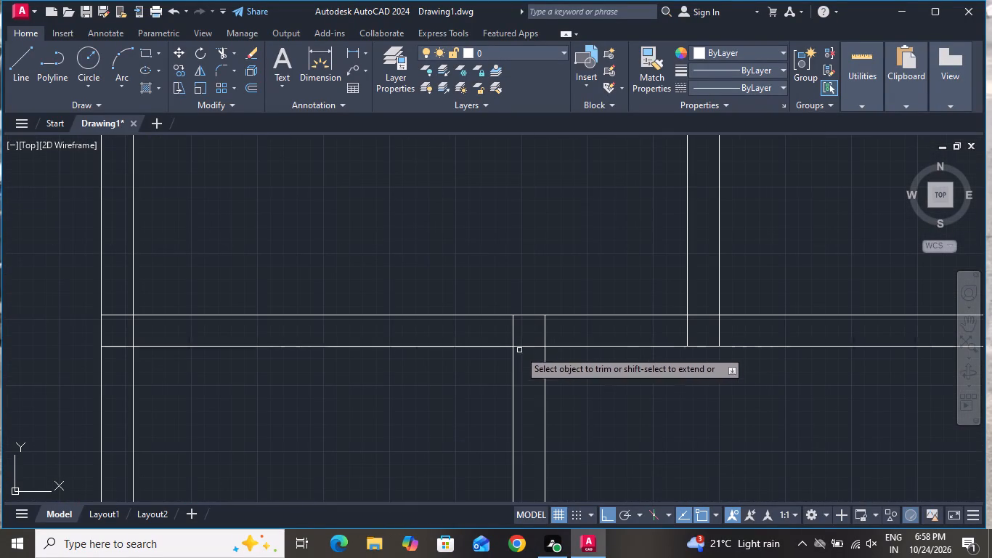
{"action": "left_click", "coordinate": [493, 328]}
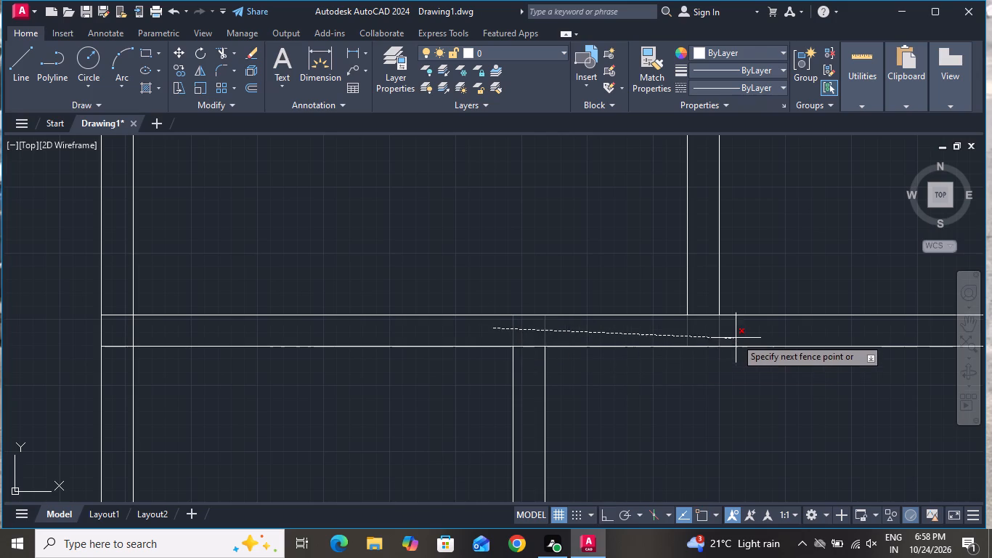
{"action": "left_click", "coordinate": [744, 331]}
{"action": "left_click", "coordinate": [710, 332]}
{"action": "left_click", "coordinate": [710, 307]}
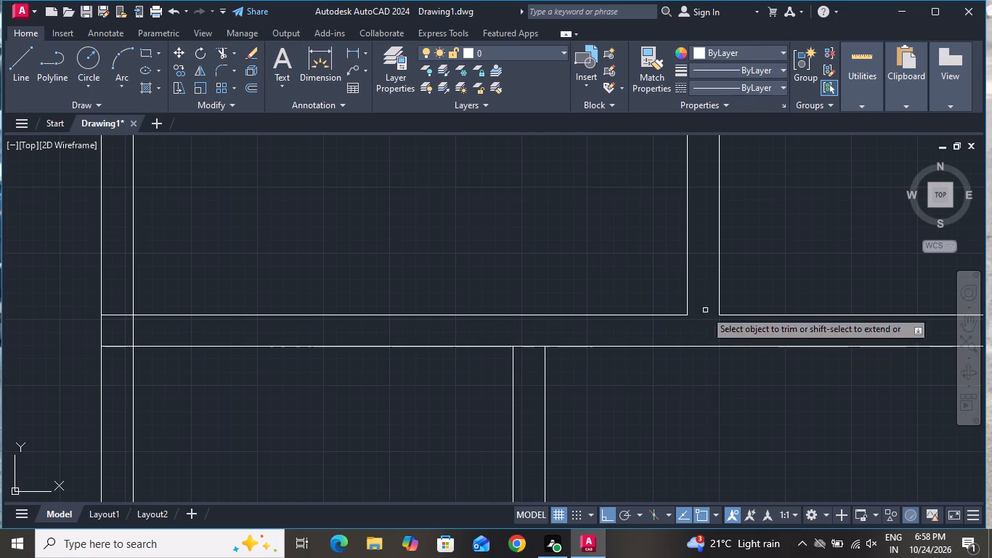
{"action": "left_click", "coordinate": [530, 330]}
{"action": "left_click", "coordinate": [529, 358]}
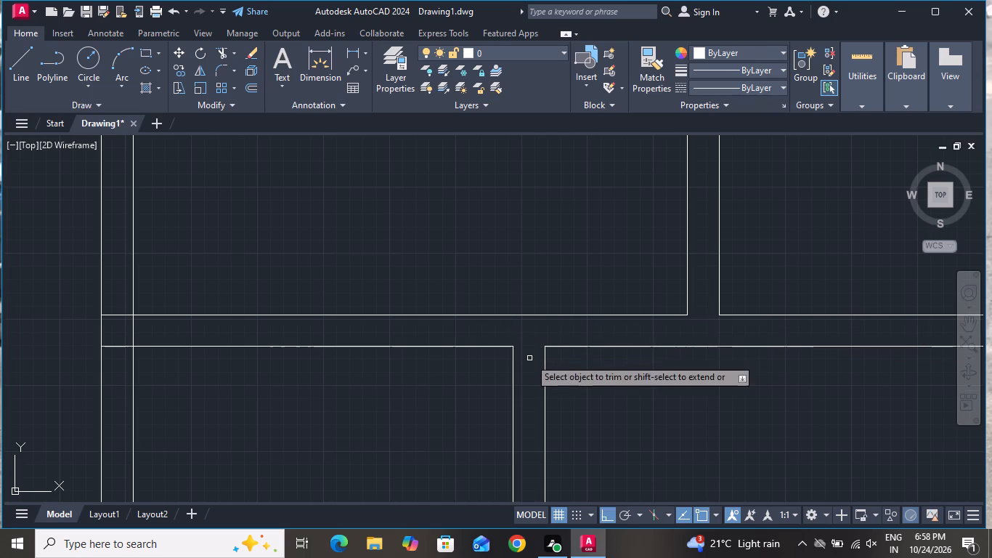
Trim the left outer wall's junction with that horizontal wall, removing the crossing stubs and the inner line across its thickness.
{"action": "left_click", "coordinate": [120, 291]}
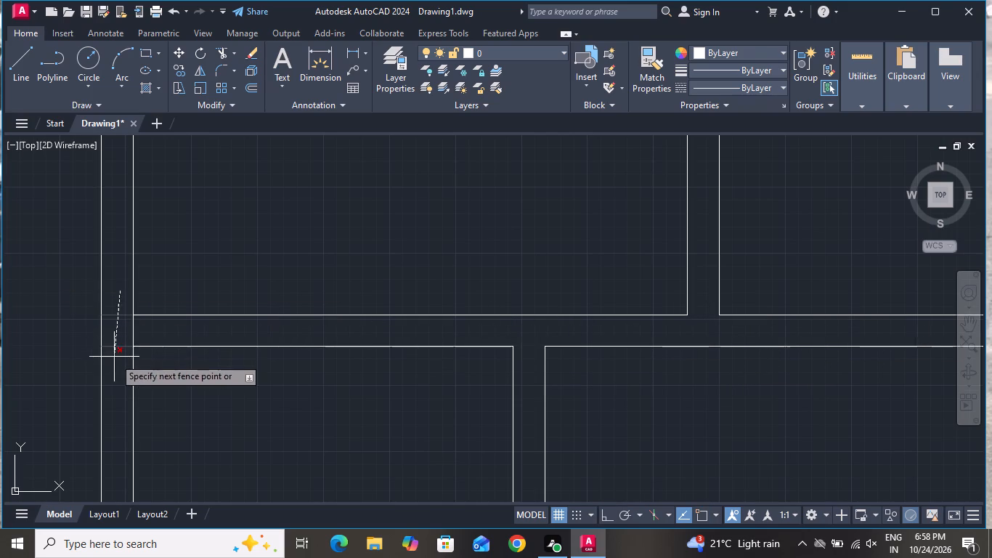
{"action": "left_click", "coordinate": [118, 366]}
{"action": "left_click", "coordinate": [129, 333]}
{"action": "left_click", "coordinate": [190, 333]}
Trim the short horizontal wall between the two small lower-left rooms where it meets the left outer wall, leaving an open connection.
{"action": "scroll", "coordinate": [408, 450], "scroll_direction": "down", "scroll_amount": 2}
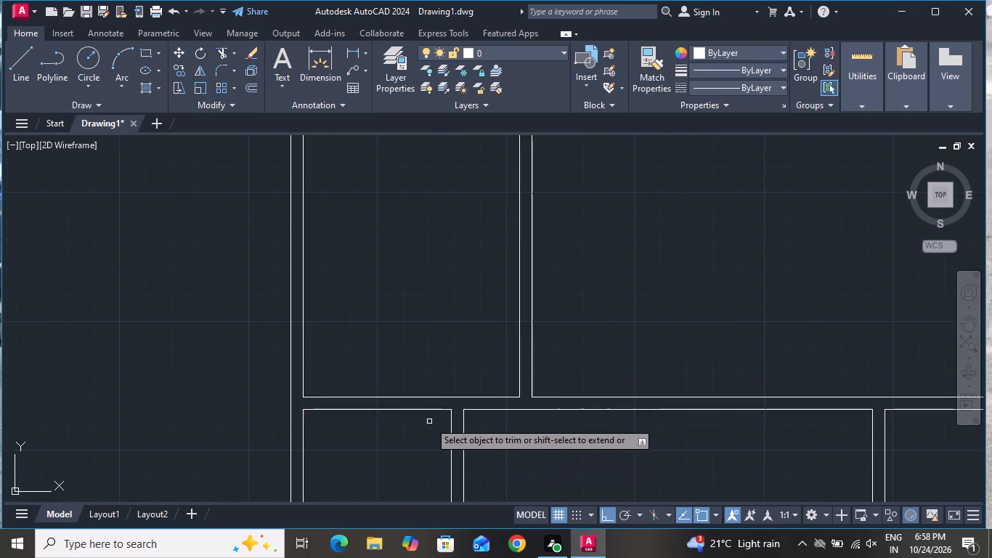
{"action": "scroll", "coordinate": [431, 420], "scroll_direction": "down", "scroll_amount": 3}
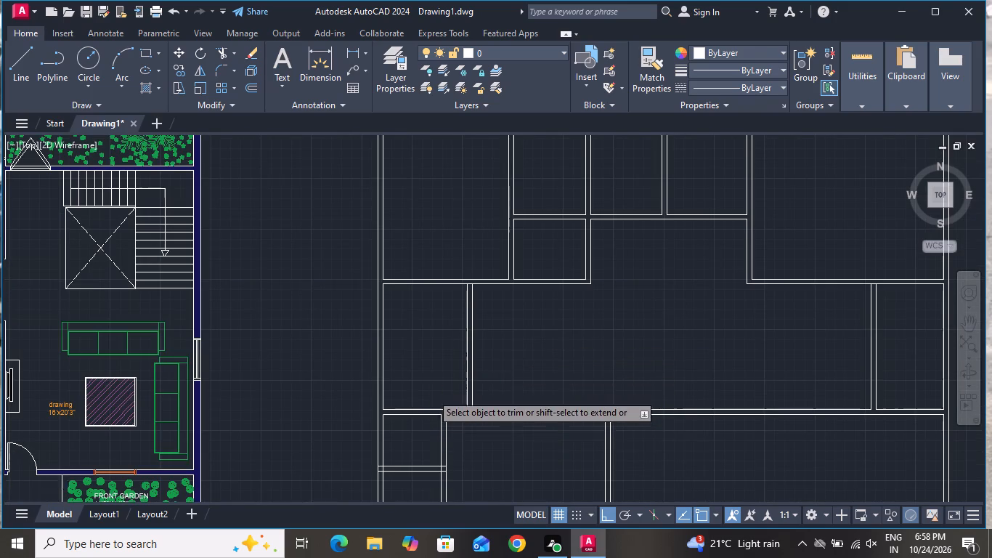
{"action": "scroll", "coordinate": [410, 457], "scroll_direction": "up", "scroll_amount": 3}
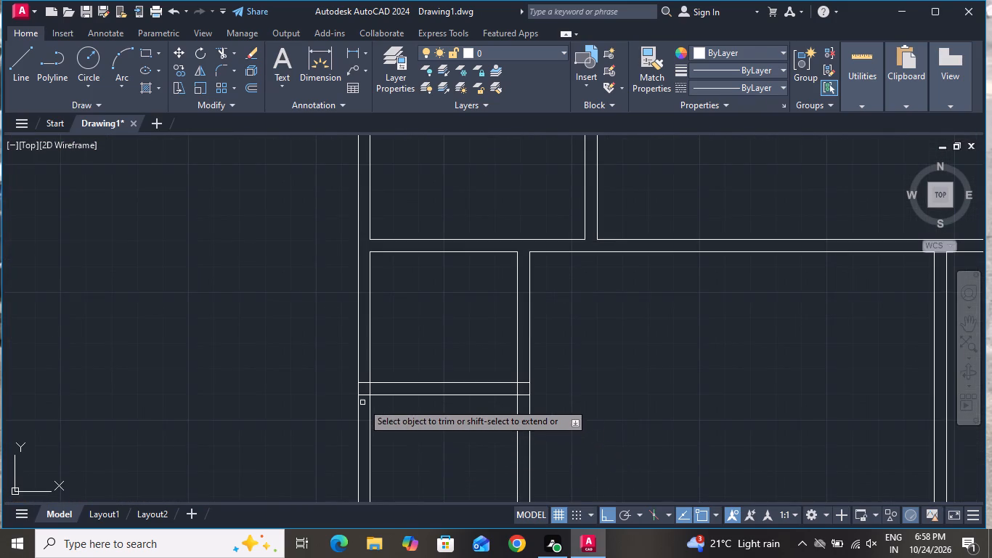
{"action": "scroll", "coordinate": [362, 403], "scroll_direction": "up", "scroll_amount": 3}
{"action": "left_click", "coordinate": [362, 399]}
{"action": "left_click", "coordinate": [378, 298]}
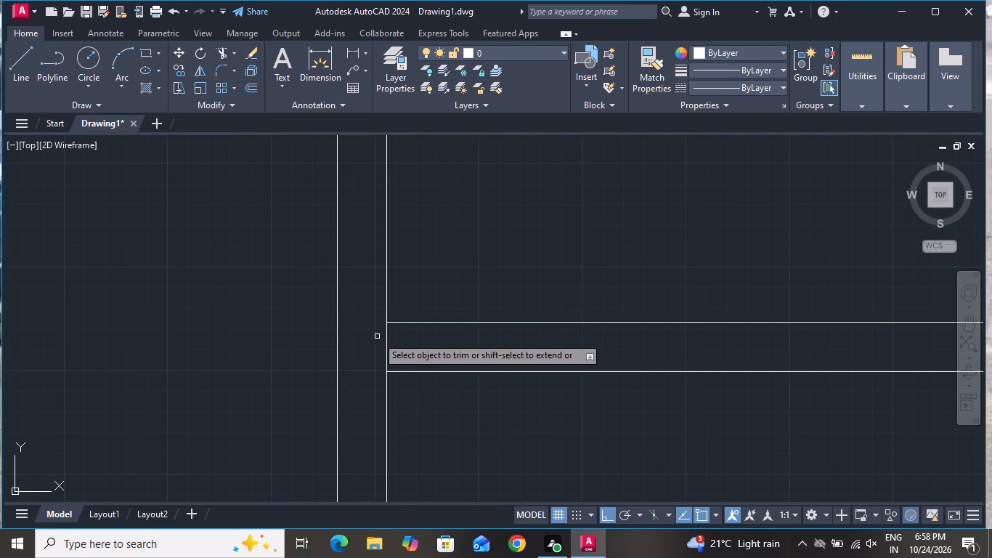
{"action": "left_click", "coordinate": [377, 336]}
{"action": "left_click", "coordinate": [426, 350]}
Trim the short horizontal wall's other end at the lower row's left partition, removing the stubs and the partition line across its thickness.
{"action": "scroll", "coordinate": [393, 376], "scroll_direction": "down", "scroll_amount": 3}
{"action": "scroll", "coordinate": [549, 370], "scroll_direction": "up", "scroll_amount": 2}
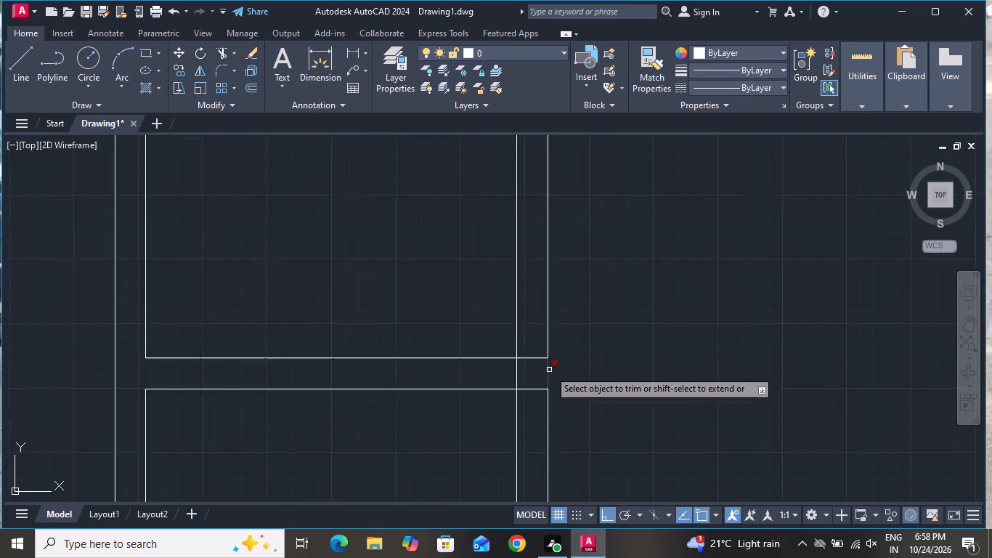
{"action": "scroll", "coordinate": [549, 370], "scroll_direction": "up", "scroll_amount": 1}
{"action": "left_click", "coordinate": [514, 324]}
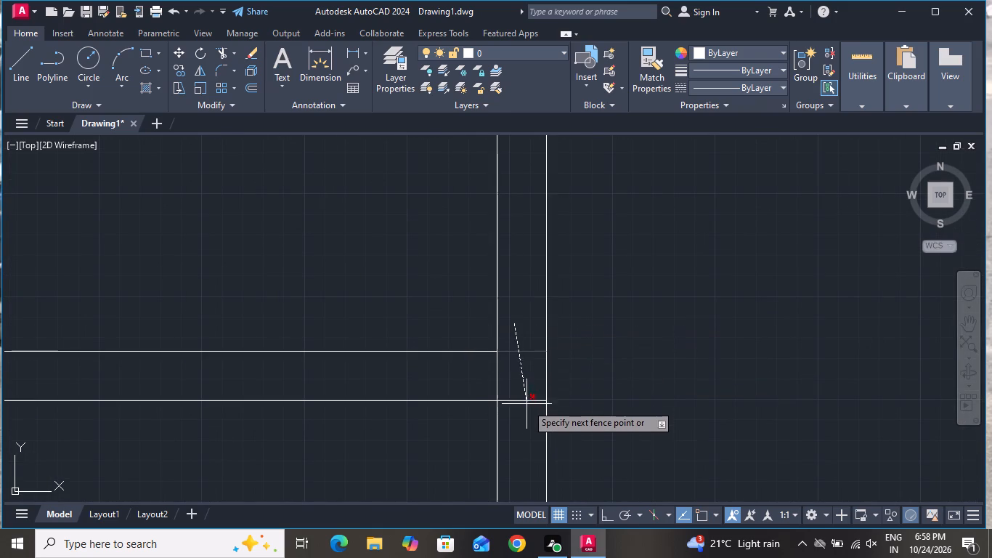
{"action": "left_click", "coordinate": [526, 417]}
{"action": "left_click", "coordinate": [516, 380]}
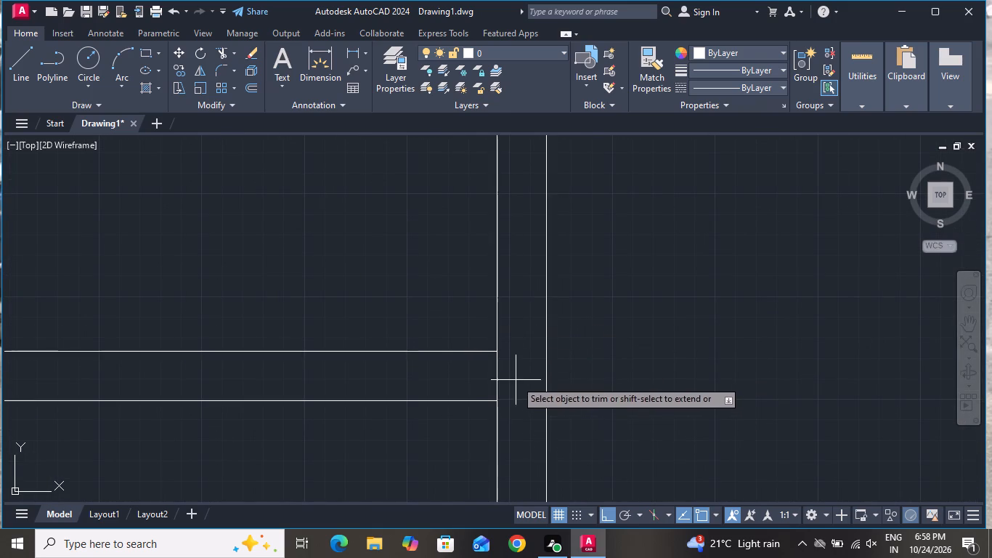
{"action": "left_click", "coordinate": [455, 378]}
Trim the horizontal wall line crossing the base of the lower row's right partition, above the bottom strip.
{"action": "scroll", "coordinate": [587, 397], "scroll_direction": "down", "scroll_amount": 4}
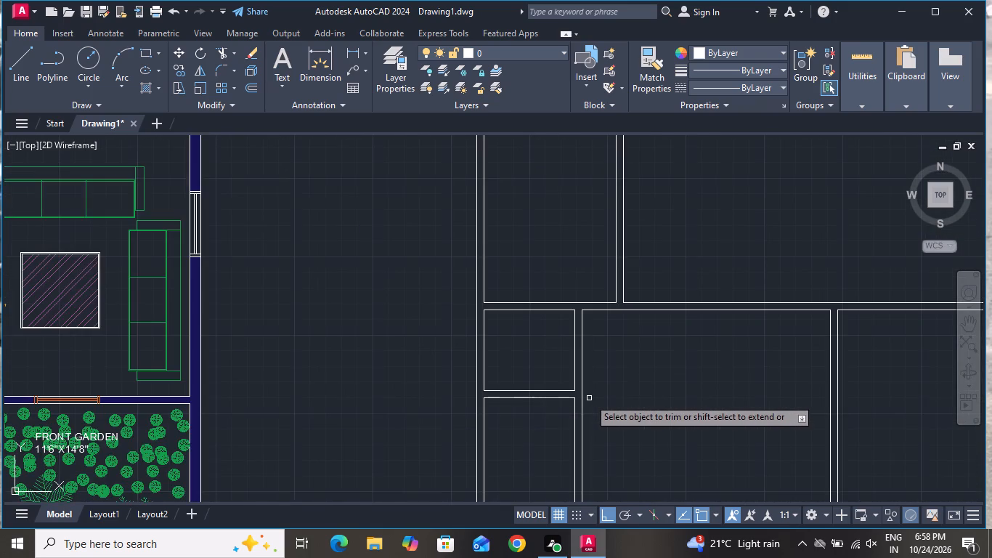
{"action": "scroll", "coordinate": [589, 398], "scroll_direction": "down", "scroll_amount": 2}
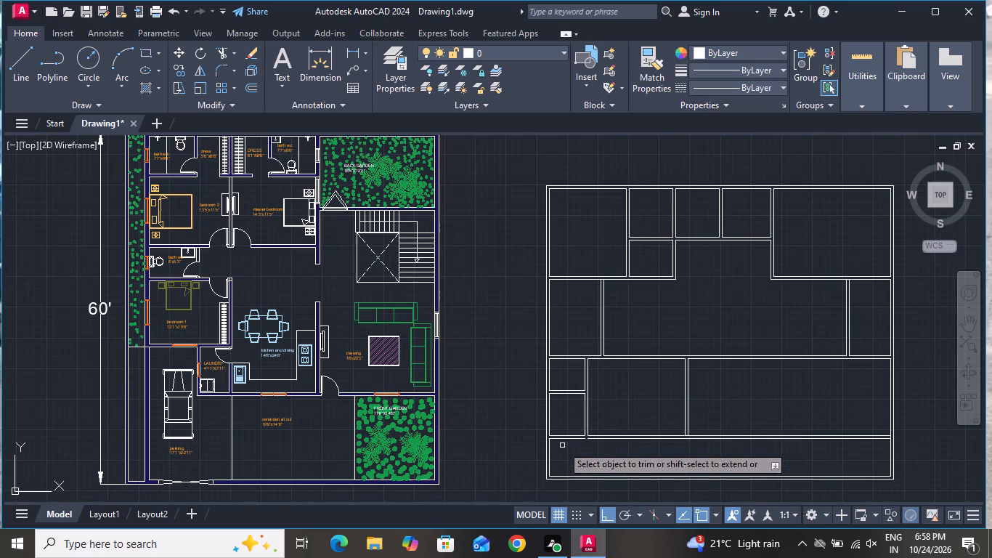
{"action": "scroll", "coordinate": [562, 445], "scroll_direction": "up", "scroll_amount": 3}
{"action": "scroll", "coordinate": [562, 445], "scroll_direction": "down", "scroll_amount": 2}
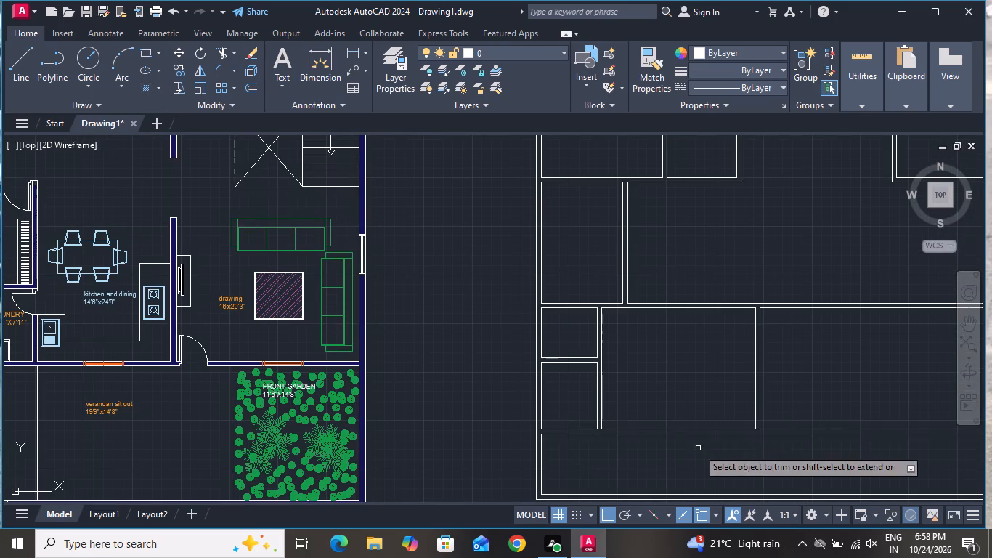
{"action": "scroll", "coordinate": [789, 427], "scroll_direction": "up", "scroll_amount": 3}
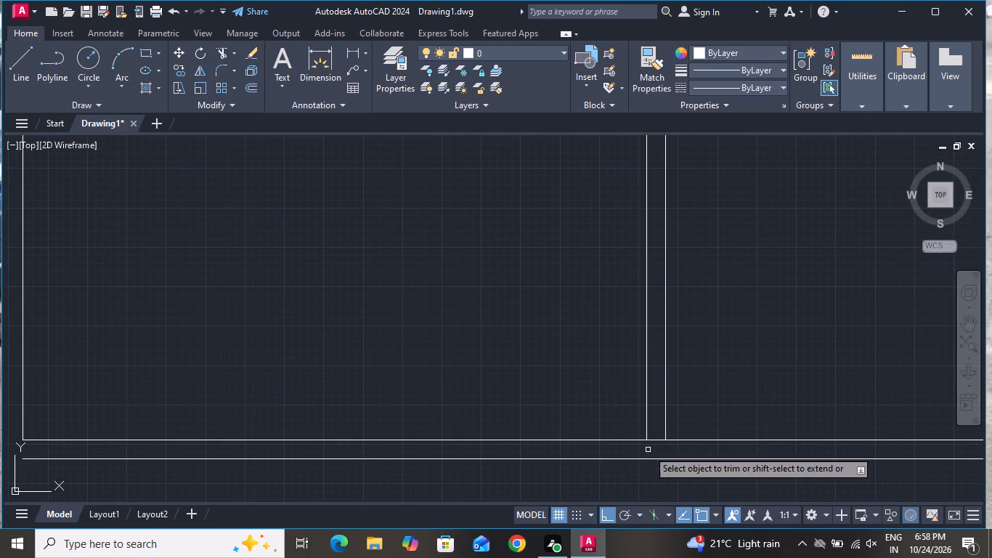
{"action": "left_click", "coordinate": [648, 450]}
{"action": "left_click", "coordinate": [661, 437]}
Trim the right outer wall's inner line where the horizontal wall above the bottom strip meets it.
{"action": "scroll", "coordinate": [550, 397], "scroll_direction": "down", "scroll_amount": 3}
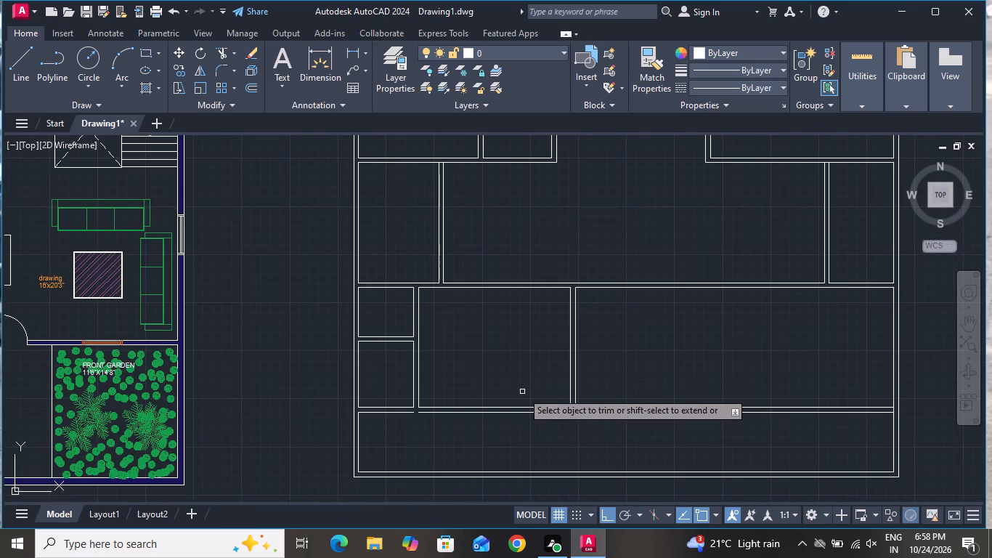
{"action": "scroll", "coordinate": [901, 412], "scroll_direction": "up", "scroll_amount": 4}
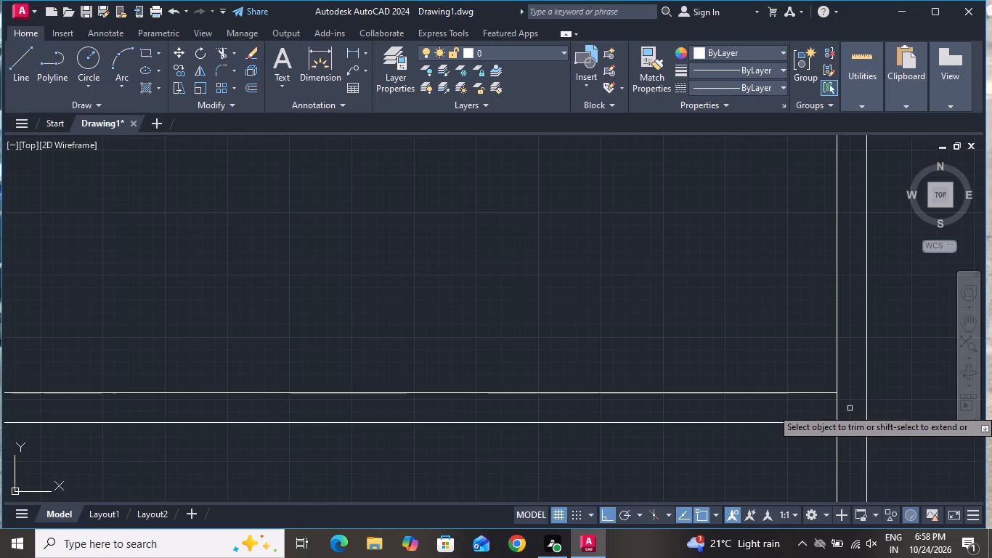
{"action": "scroll", "coordinate": [850, 408], "scroll_direction": "up", "scroll_amount": 2}
{"action": "left_click", "coordinate": [838, 408]}
{"action": "left_click", "coordinate": [704, 396]}
Trim the horizontal wall line crossing the top of the middle row's left partition.
{"action": "scroll", "coordinate": [891, 472], "scroll_direction": "down", "scroll_amount": 1}
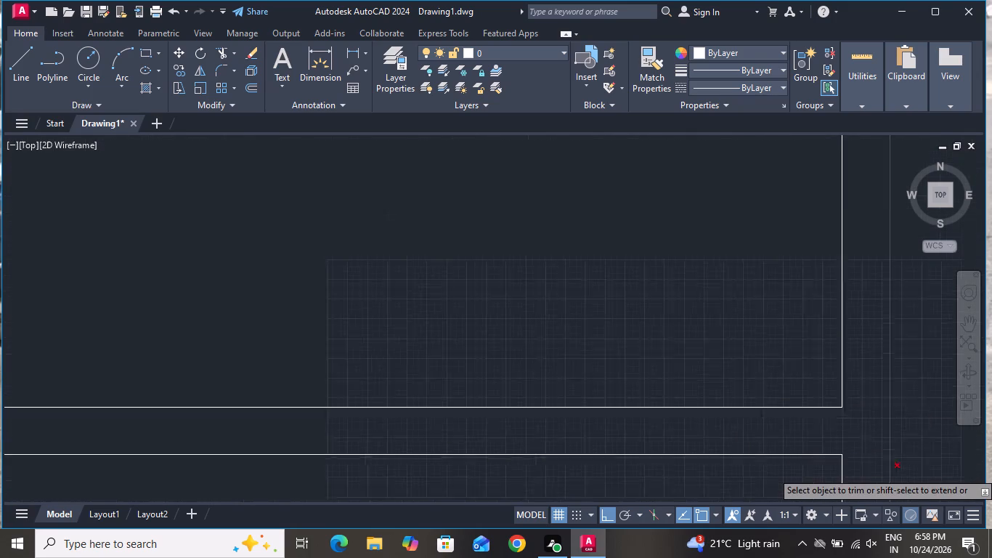
{"action": "scroll", "coordinate": [891, 472], "scroll_direction": "down", "scroll_amount": 5}
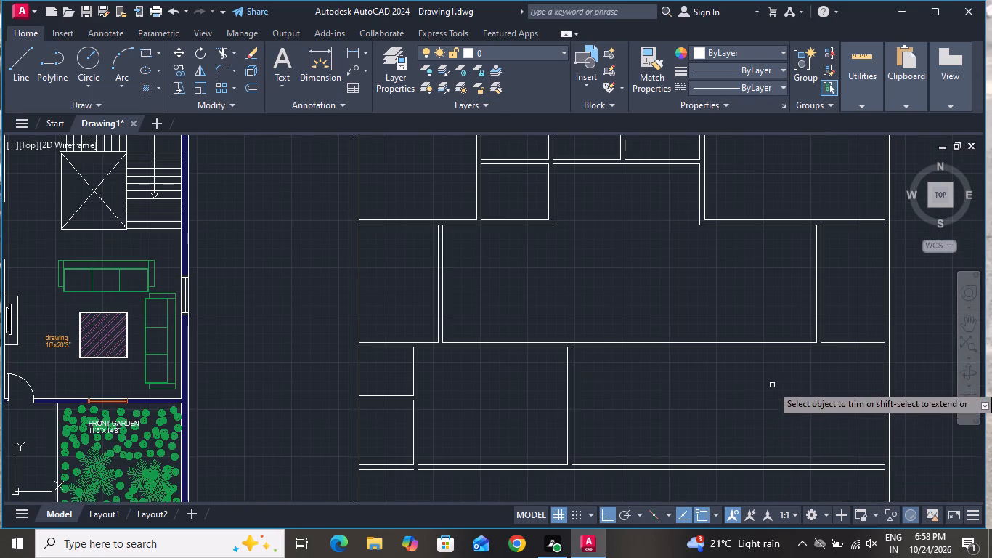
{"action": "scroll", "coordinate": [436, 219], "scroll_direction": "up", "scroll_amount": 3}
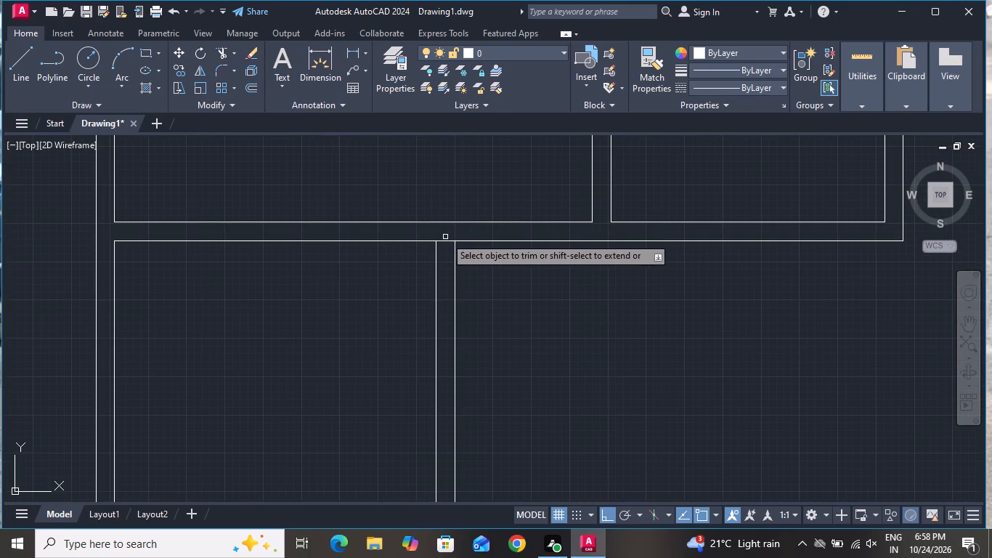
{"action": "left_click", "coordinate": [447, 235]}
{"action": "left_click", "coordinate": [452, 251]}
Trim the horizontal wall line crossing the top of the middle row's right partition and finish trimming.
{"action": "scroll", "coordinate": [476, 295], "scroll_direction": "down", "scroll_amount": 2}
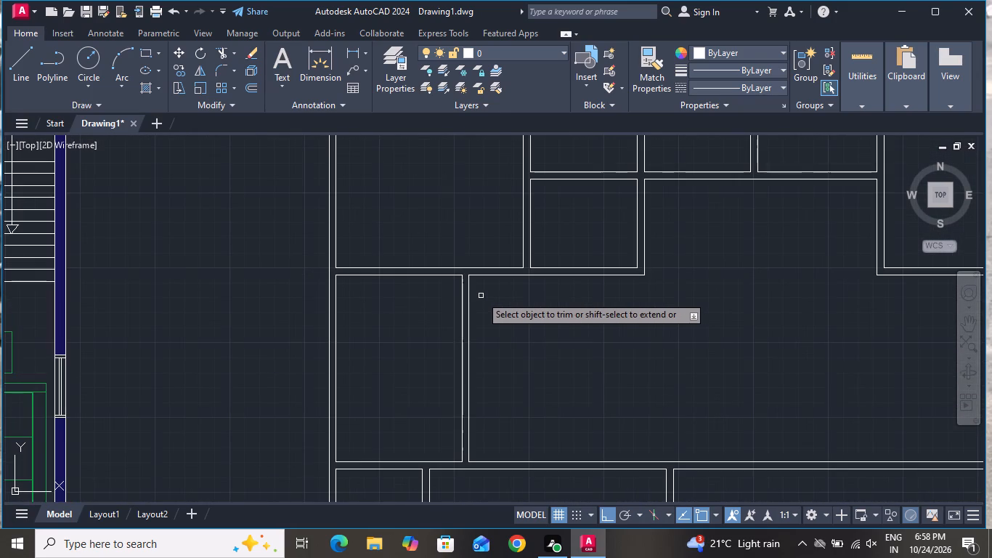
{"action": "scroll", "coordinate": [481, 295], "scroll_direction": "down", "scroll_amount": 2}
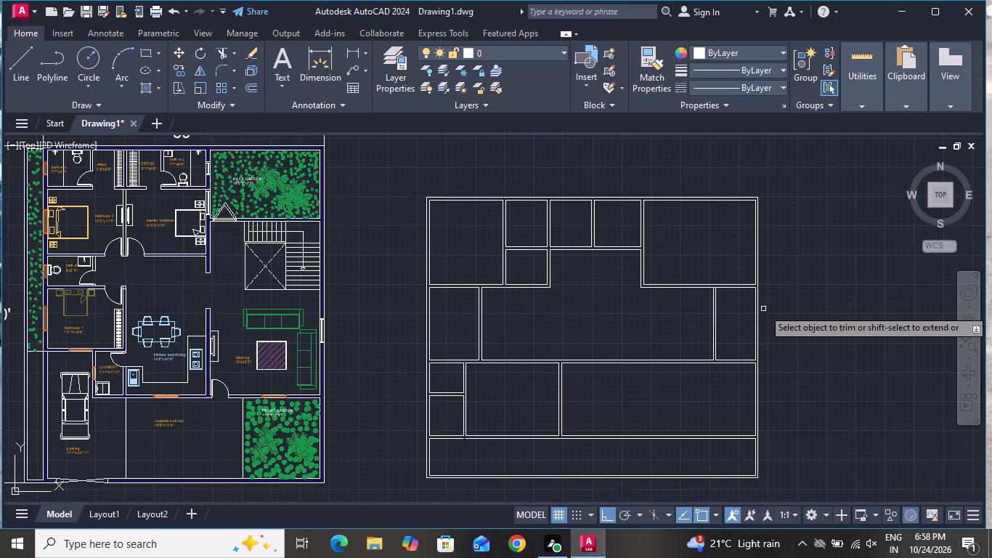
{"action": "scroll", "coordinate": [691, 284], "scroll_direction": "up", "scroll_amount": 2}
{"action": "scroll", "coordinate": [768, 296], "scroll_direction": "up", "scroll_amount": 4}
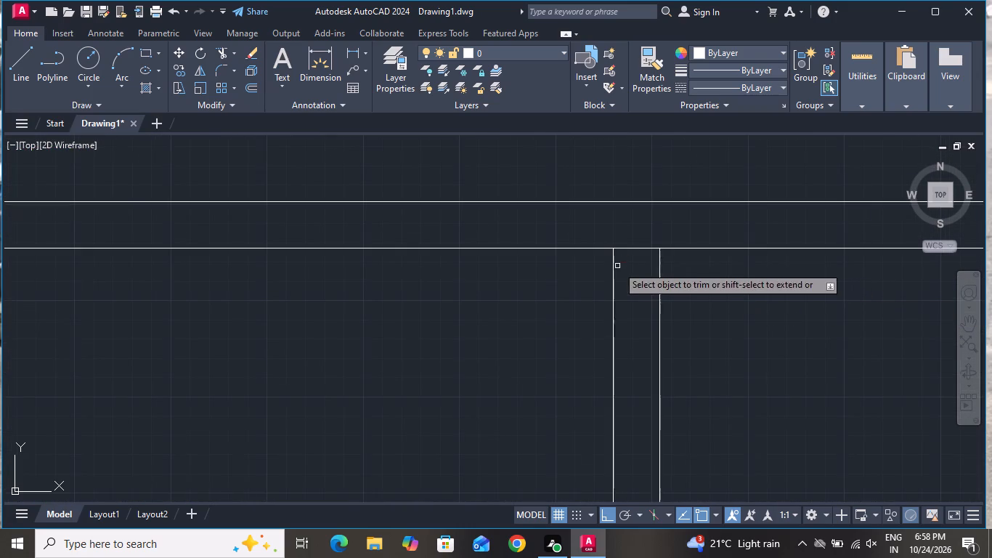
{"action": "left_click", "coordinate": [622, 263]}
{"action": "left_click", "coordinate": [639, 243]}
{"action": "scroll", "coordinate": [643, 243], "scroll_direction": "down", "scroll_amount": 2}
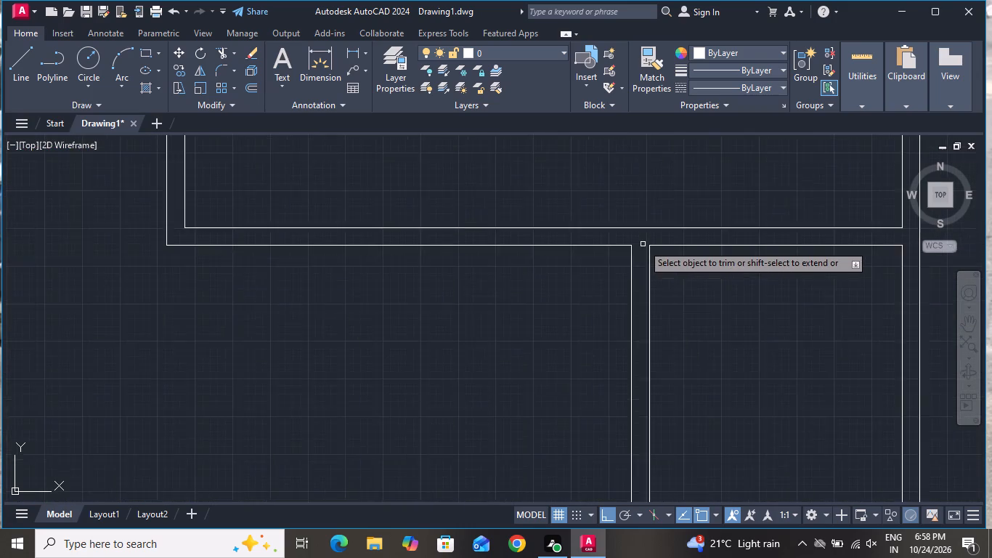
{"action": "scroll", "coordinate": [643, 244], "scroll_direction": "down", "scroll_amount": 2}
{"action": "scroll", "coordinate": [760, 395], "scroll_direction": "down", "scroll_amount": 1}
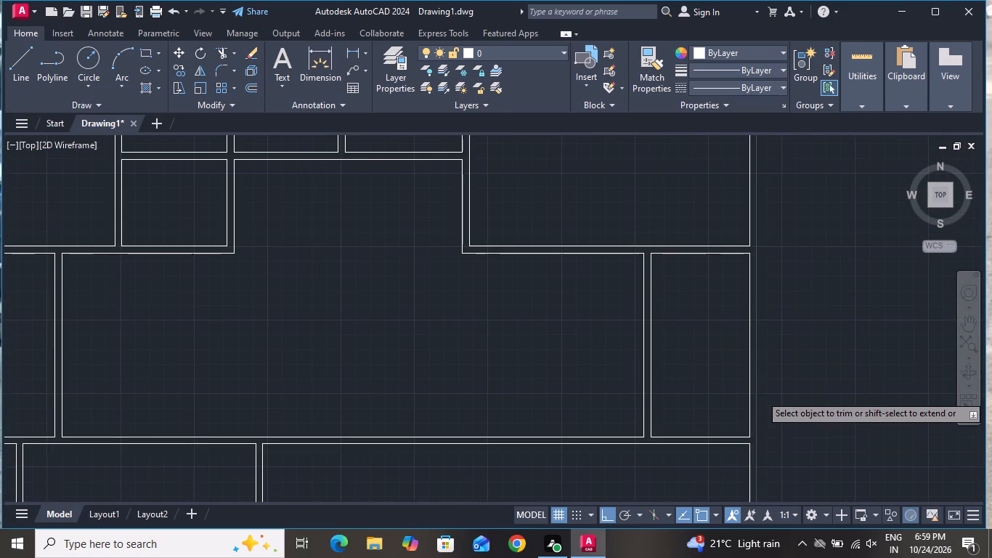
{"action": "scroll", "coordinate": [555, 384], "scroll_direction": "down", "scroll_amount": 1}
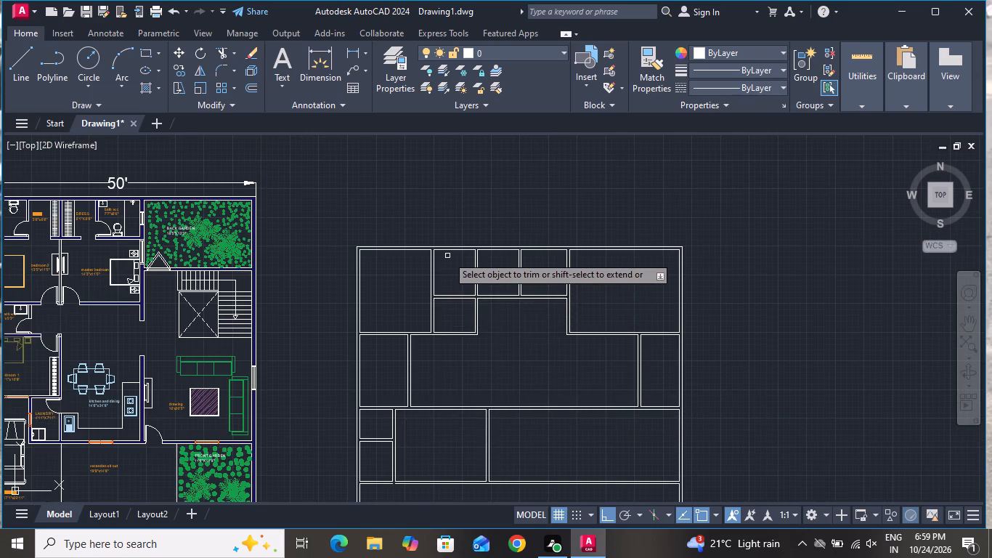
{"action": "scroll", "coordinate": [456, 246], "scroll_direction": "up", "scroll_amount": 2}
{"action": "right_click_drag", "start_coordinate": [467, 296], "coordinate": [463, 312]}
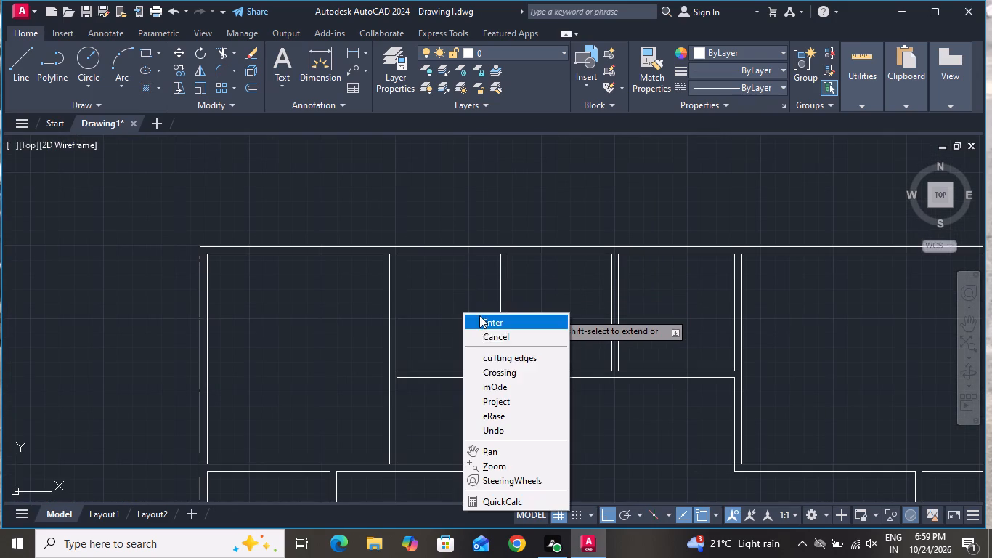
{"action": "left_click", "coordinate": [548, 335]}
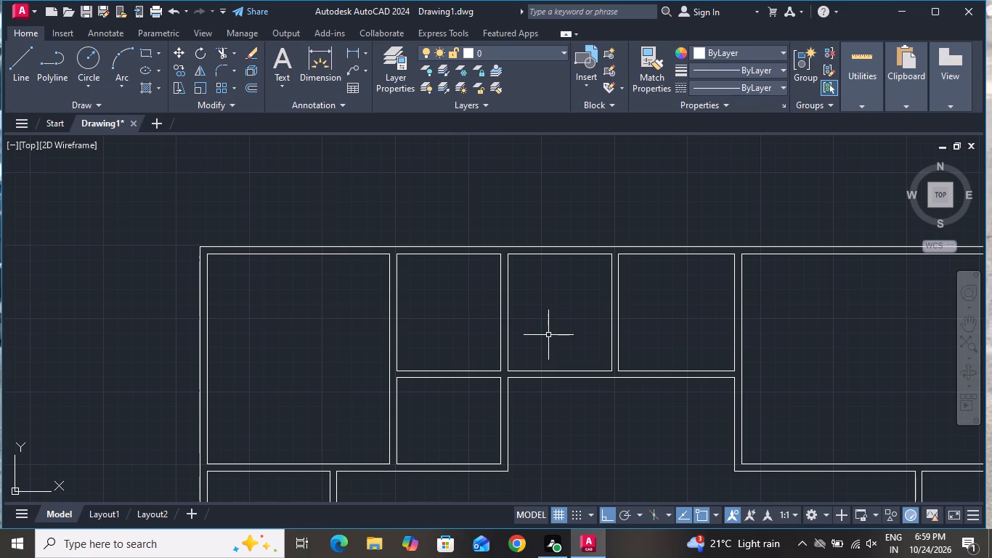
Draw a short vertical line across the wall thickness from the top-left room's lower-right inner corner to the wall's lower line.
{"action": "left_click", "coordinate": [15, 52]}
{"action": "scroll", "coordinate": [328, 302], "scroll_direction": "down", "scroll_amount": 1}
{"action": "scroll", "coordinate": [354, 414], "scroll_direction": "up", "scroll_amount": 3}
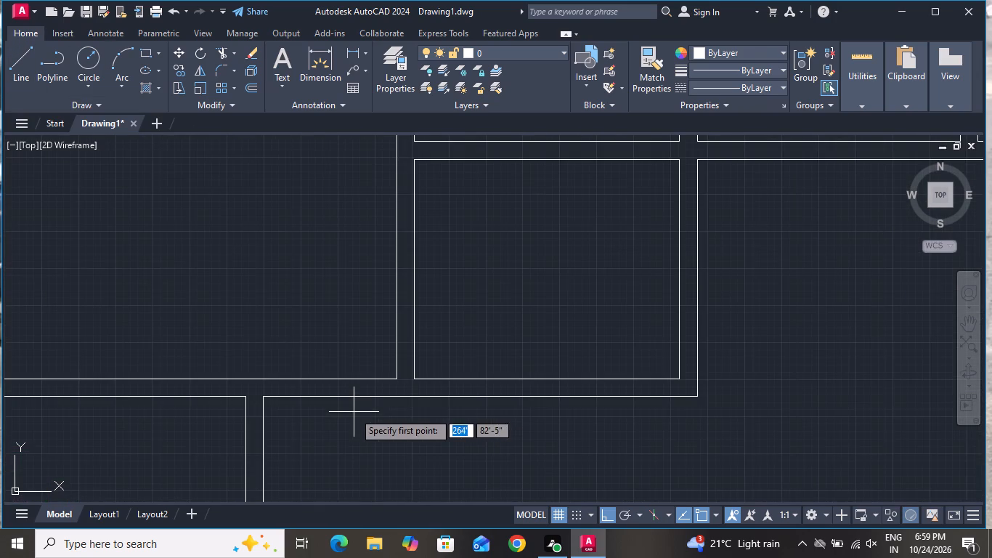
{"action": "left_click", "coordinate": [395, 376]}
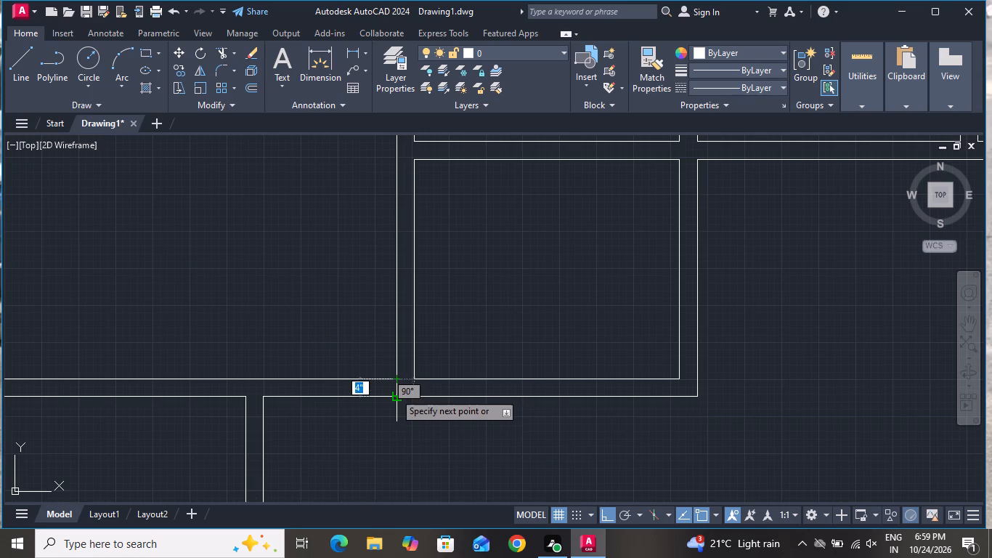
{"action": "left_click", "coordinate": [394, 395]}
{"action": "right_click", "coordinate": [395, 395]}
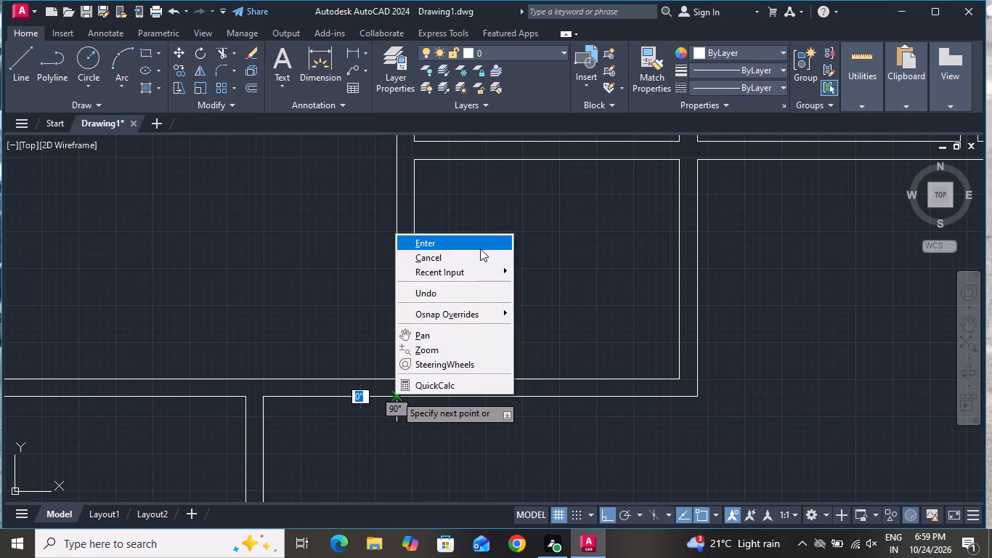
{"action": "left_click", "coordinate": [480, 248]}
Offset the short line across the wall at the top-left room's lower-right corner 3" to the left as a door jamb.
{"action": "type", "text": "O 3"}
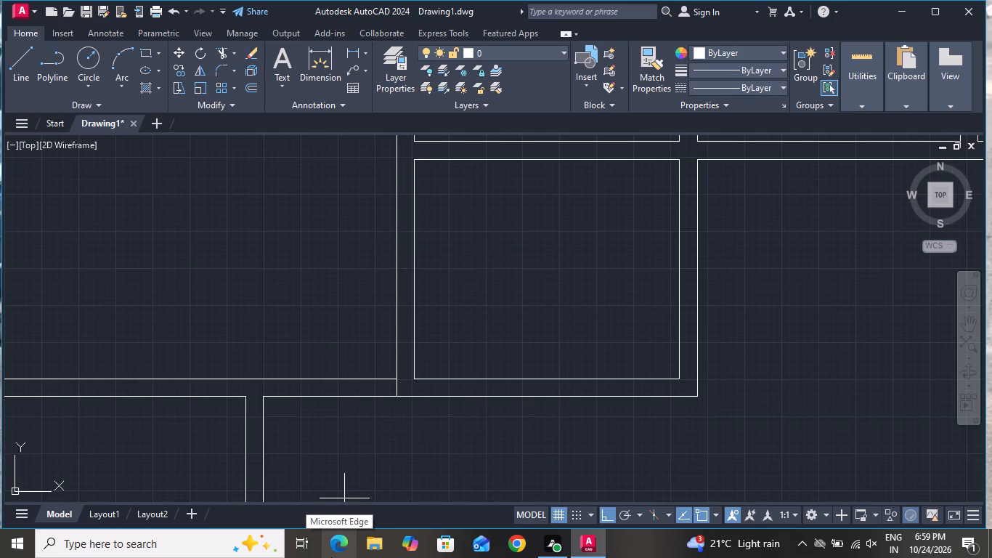
{"action": "key", "text": "shift+quotedbl"}
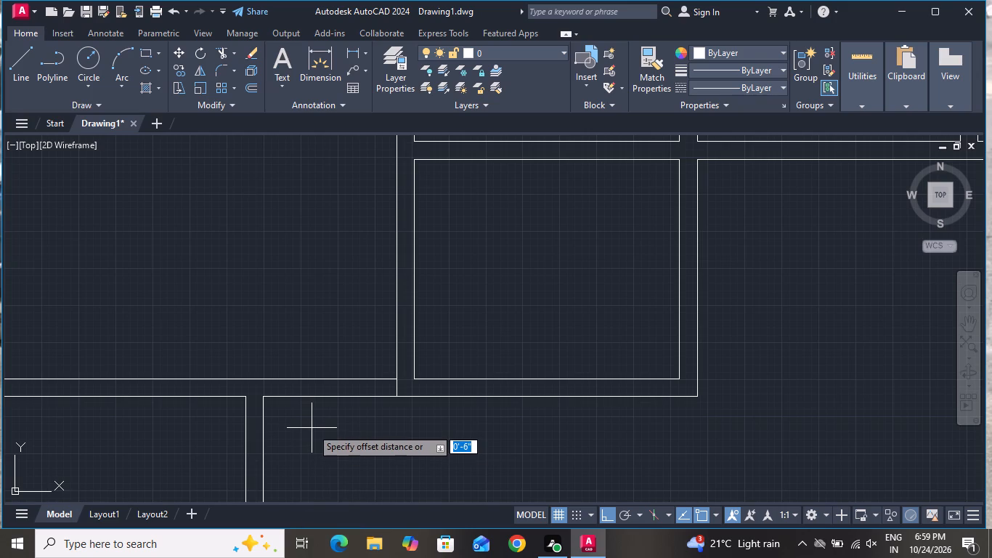
{"action": "key", "text": "Return"}
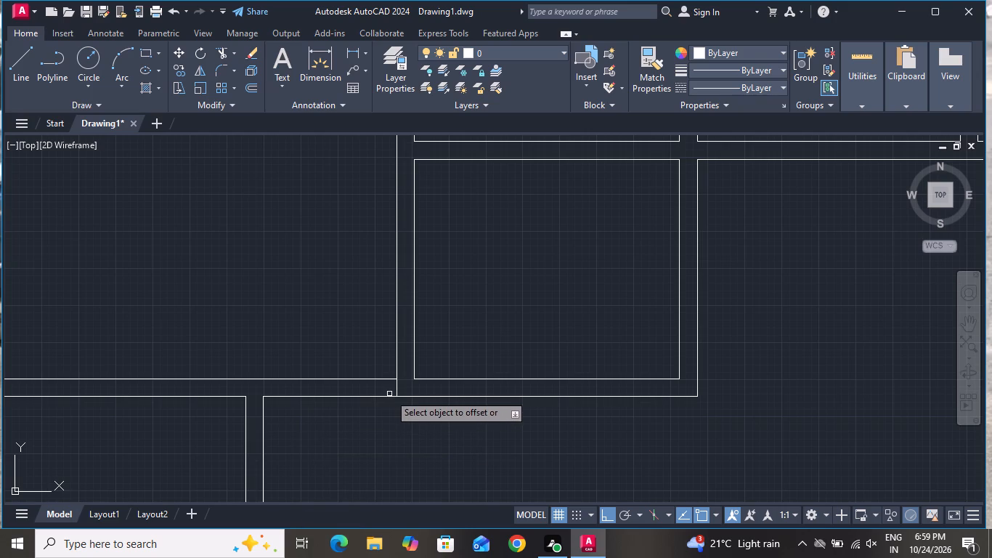
{"action": "scroll", "coordinate": [398, 384], "scroll_direction": "up", "scroll_amount": 2}
{"action": "left_click", "coordinate": [391, 387]}
{"action": "left_click", "coordinate": [386, 389]}
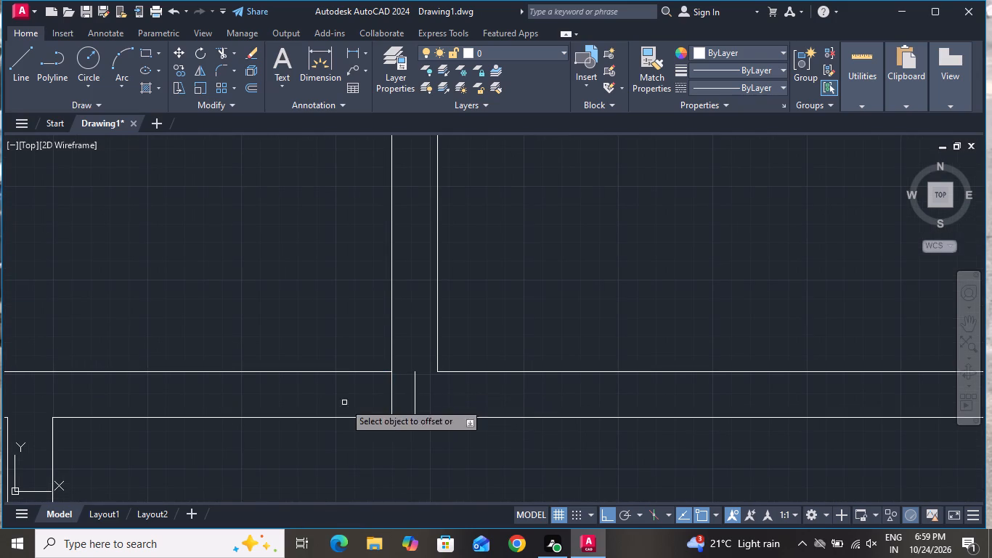
{"action": "left_click", "coordinate": [394, 395]}
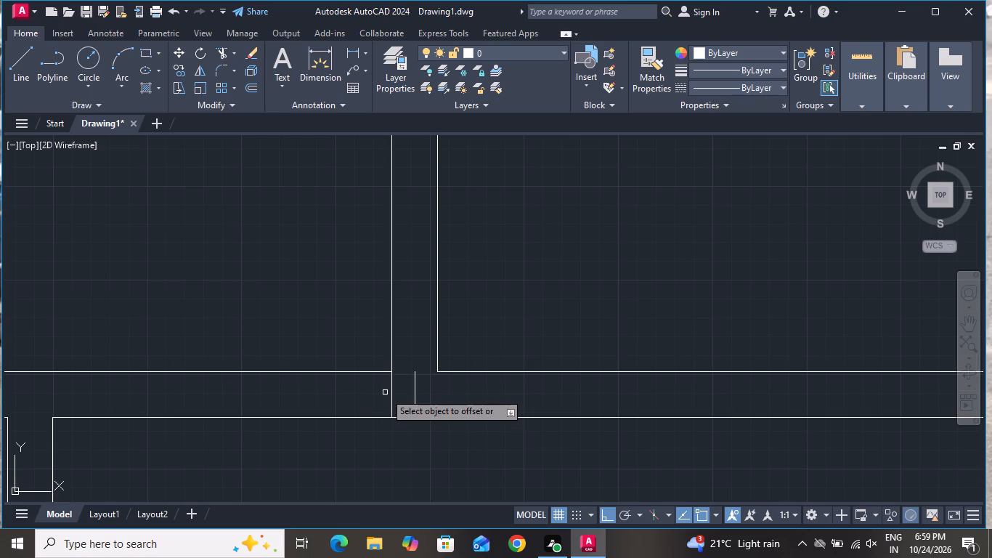
{"action": "left_click", "coordinate": [389, 389]}
{"action": "left_click", "coordinate": [390, 393]}
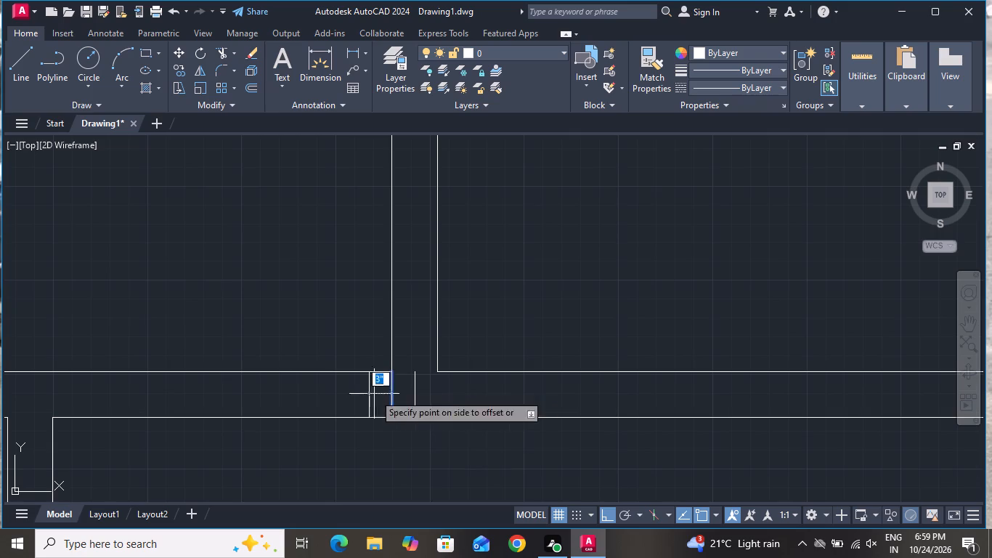
{"action": "left_click", "coordinate": [339, 389]}
{"action": "right_click", "coordinate": [327, 435]}
{"action": "left_click", "coordinate": [387, 304]}
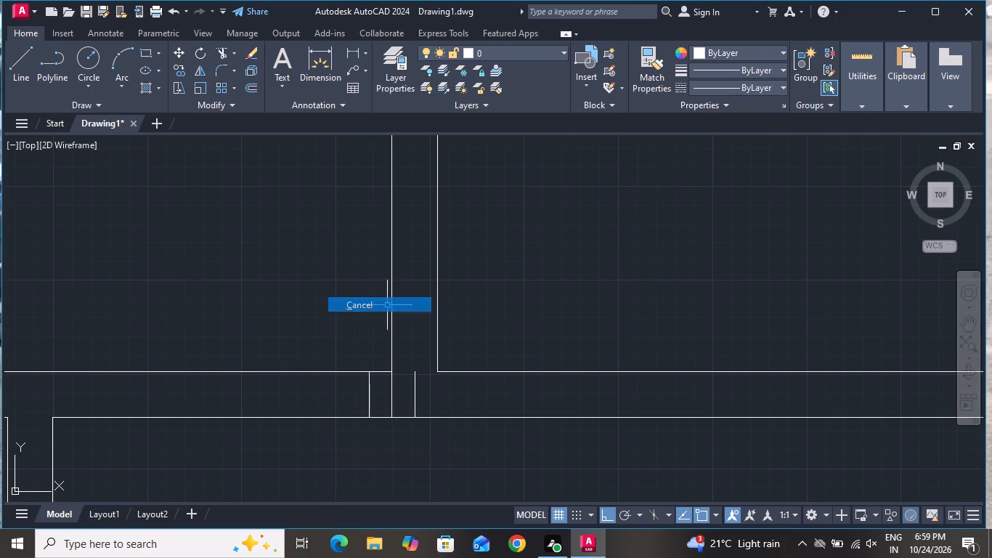
Offset the new jamb line 3' to the left along the wall to mark the other side of the door opening.
{"action": "type", "text": "O 3"}
{"action": "key", "text": "apostrophe"}
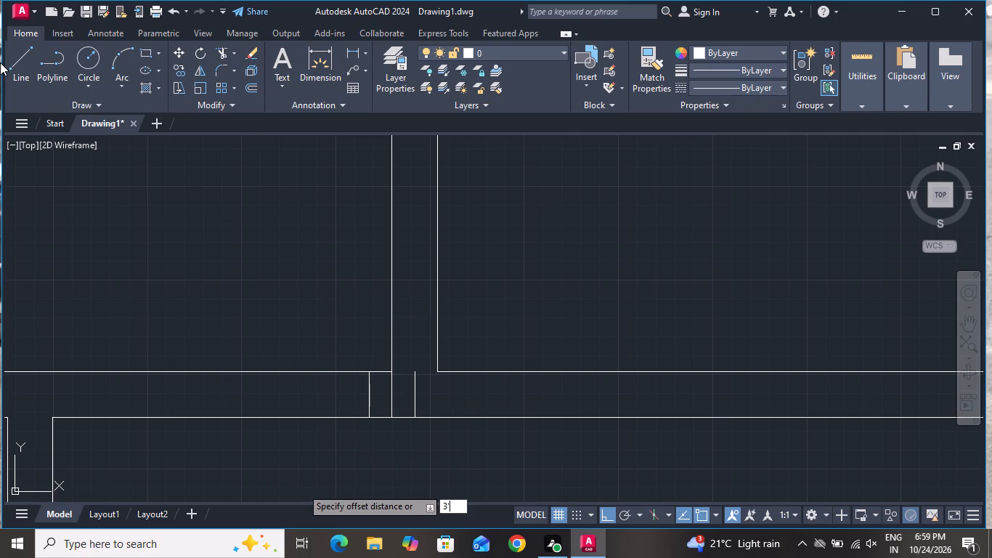
{"action": "key", "text": "Return"}
{"action": "scroll", "coordinate": [346, 422], "scroll_direction": "down", "scroll_amount": 1}
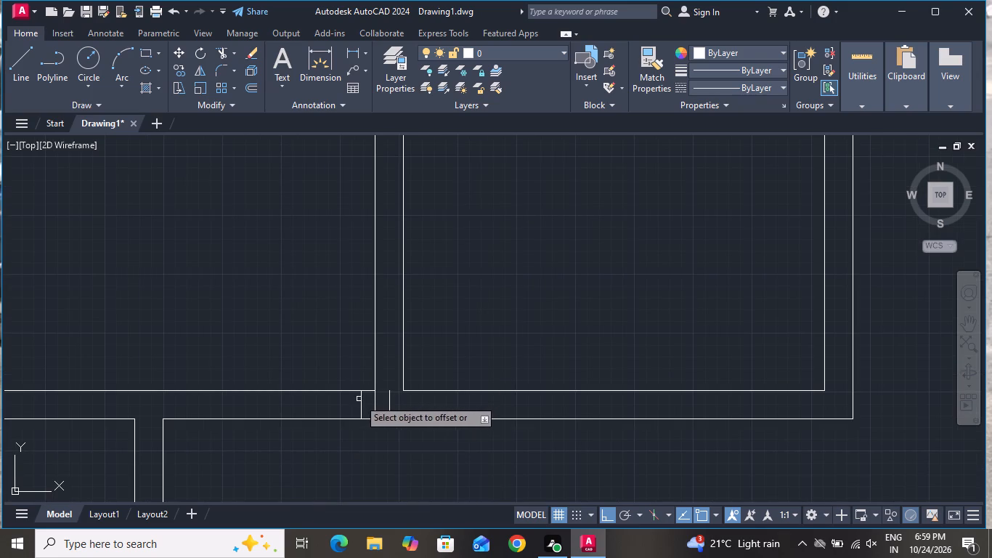
{"action": "left_click", "coordinate": [359, 400]}
{"action": "left_click", "coordinate": [316, 426]}
{"action": "right_click", "coordinate": [296, 451]}
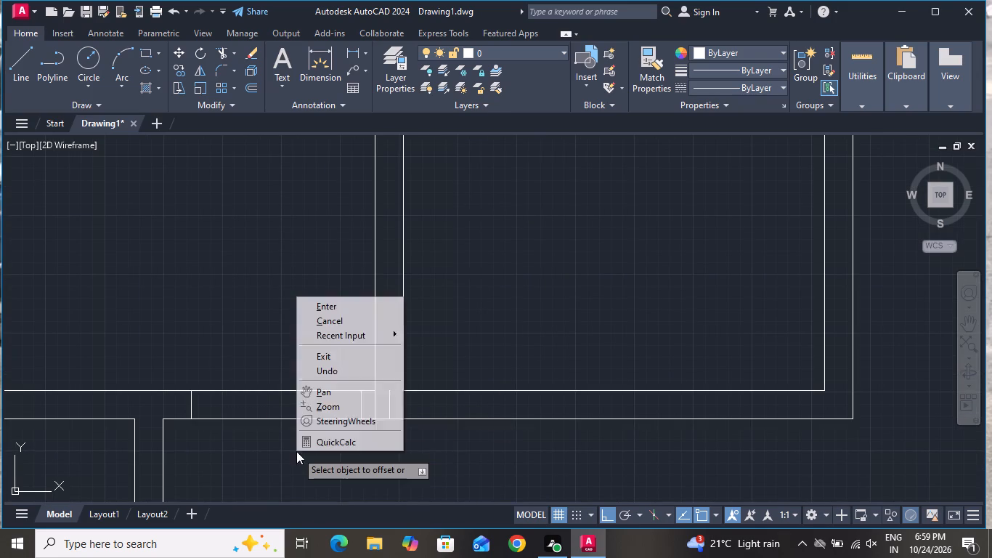
{"action": "left_click", "coordinate": [327, 326]}
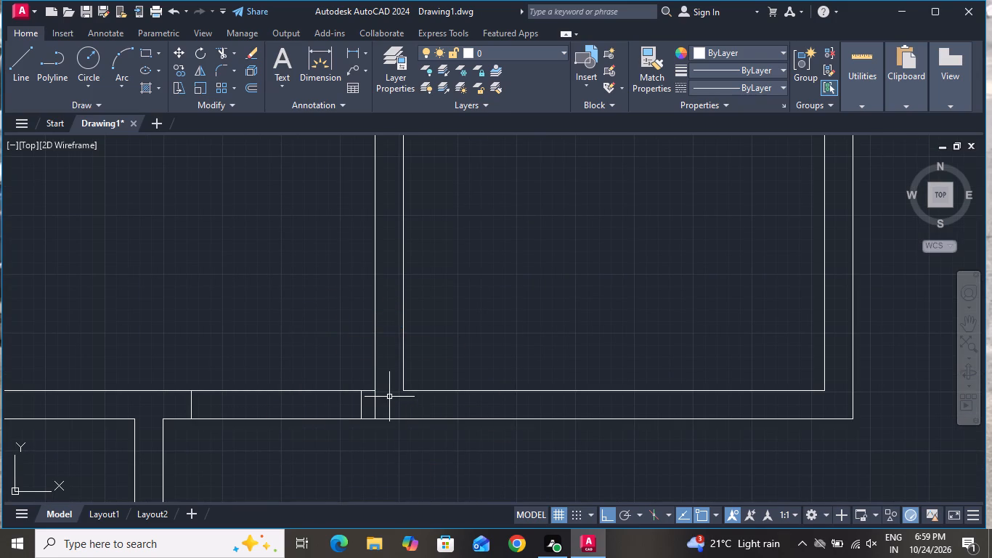
Delete the stray short offset line inside the wall junction to the right of the room's corner.
{"action": "left_click", "coordinate": [389, 396]}
{"action": "key", "text": "Delete"}
Draw a 3' vertical line upward from the midpoint of the door opening's right jamb line.
{"action": "left_click", "coordinate": [25, 58]}
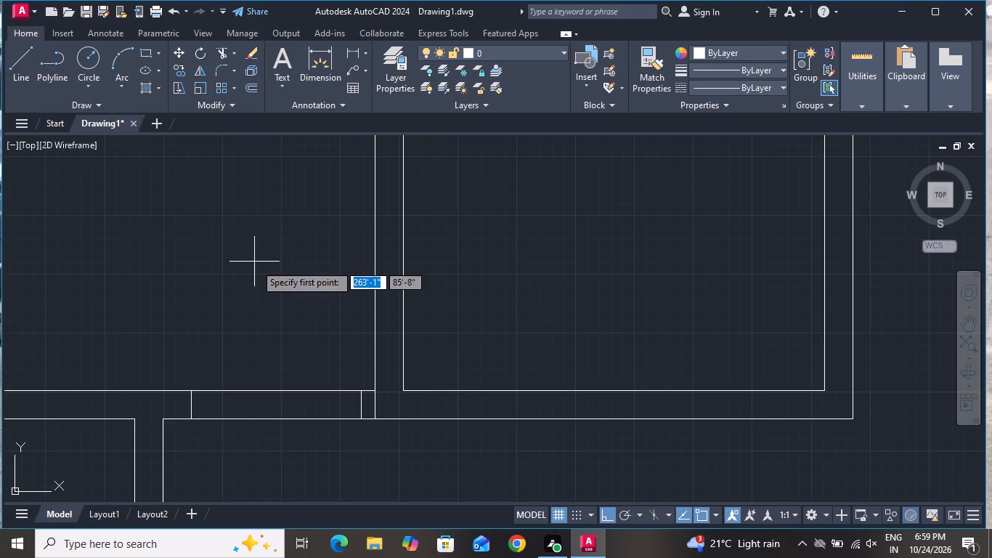
{"action": "scroll", "coordinate": [364, 403], "scroll_direction": "up", "scroll_amount": 3}
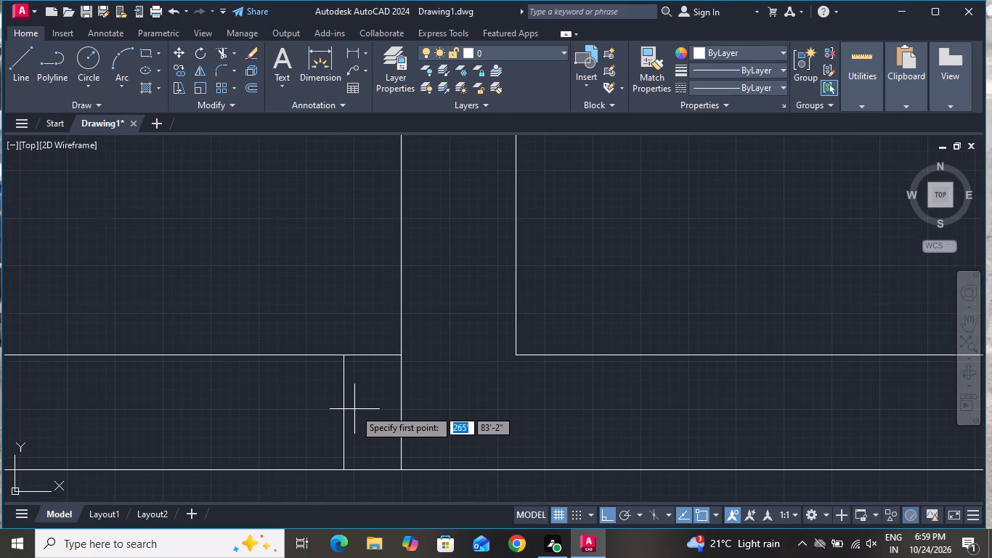
{"action": "left_click", "coordinate": [339, 411]}
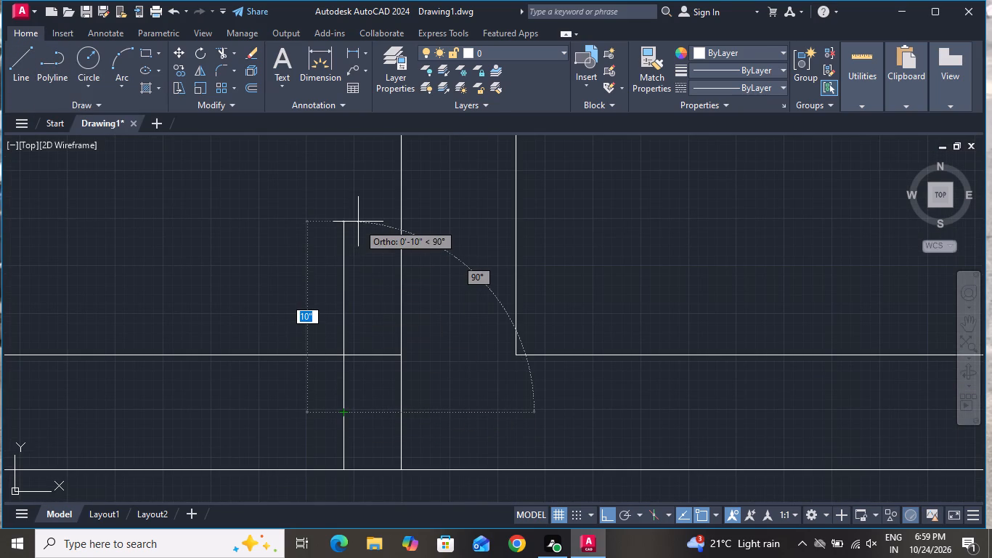
{"action": "key", "text": "3"}
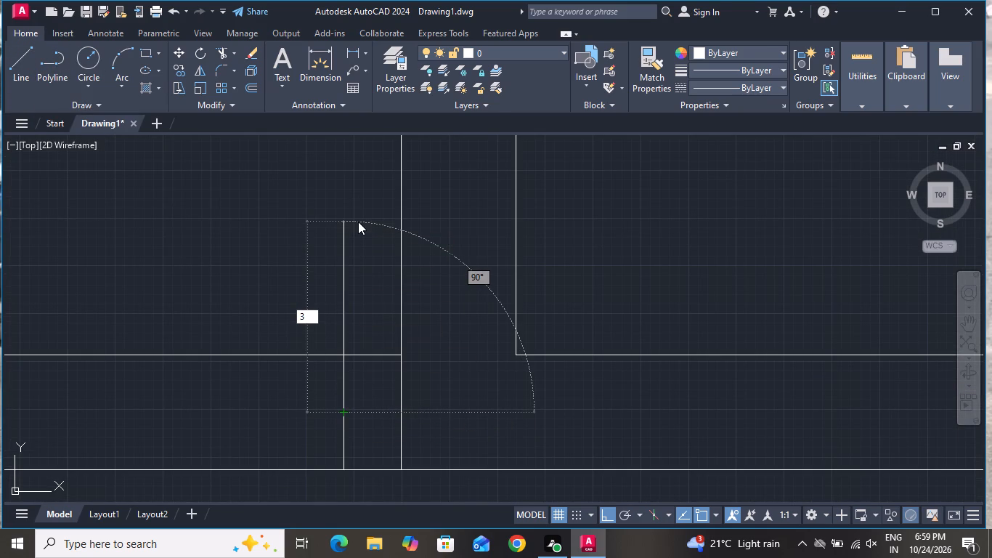
{"action": "key", "text": "apostrophe"}
{"action": "key", "text": "Return"}
{"action": "scroll", "coordinate": [358, 230], "scroll_direction": "down", "scroll_amount": 1}
{"action": "scroll", "coordinate": [357, 546], "scroll_direction": "down", "scroll_amount": 16}
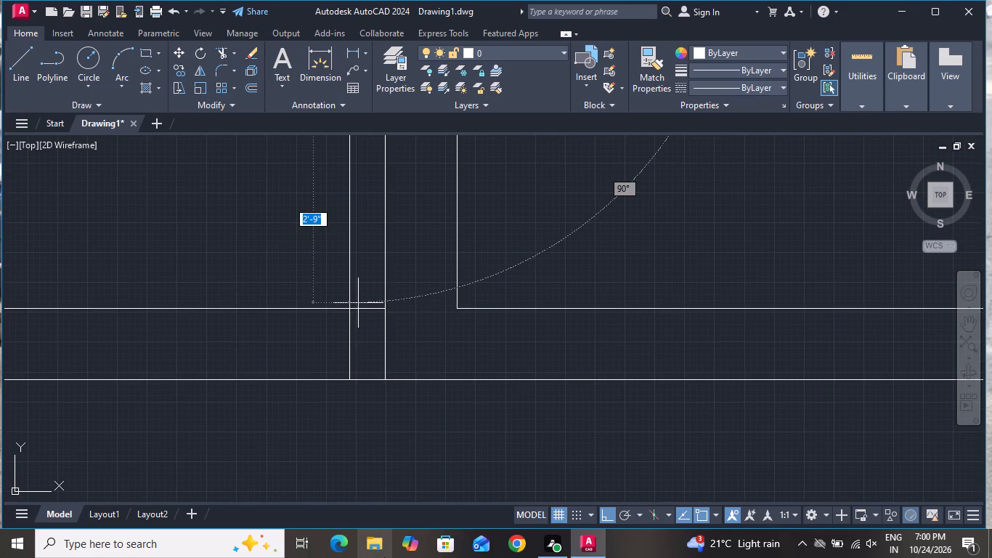
{"action": "right_click", "coordinate": [452, 450]}
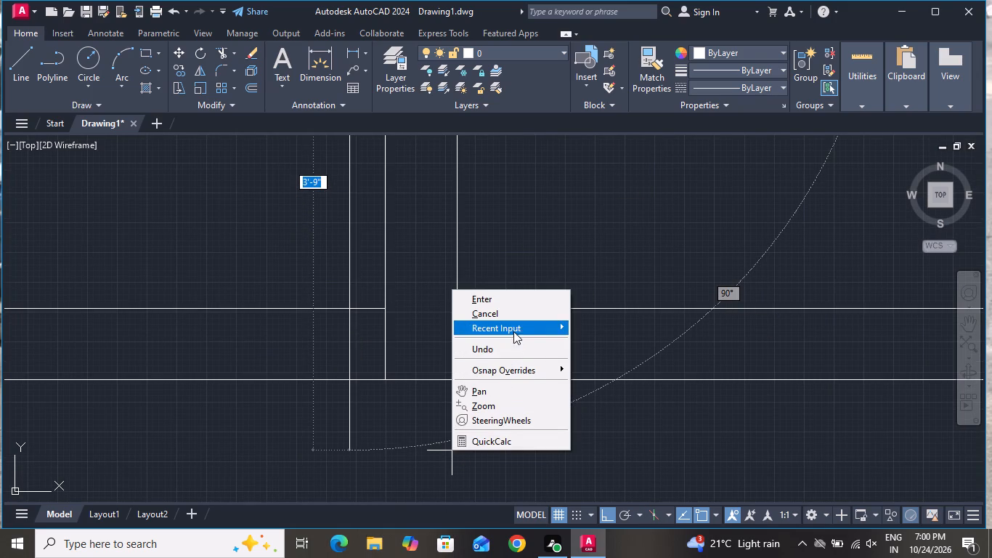
{"action": "left_click", "coordinate": [521, 310]}
Offset the 3' vertical door line 2" to the left to give the door leaf its thickness.
{"action": "scroll", "coordinate": [489, 363], "scroll_direction": "down", "scroll_amount": 5}
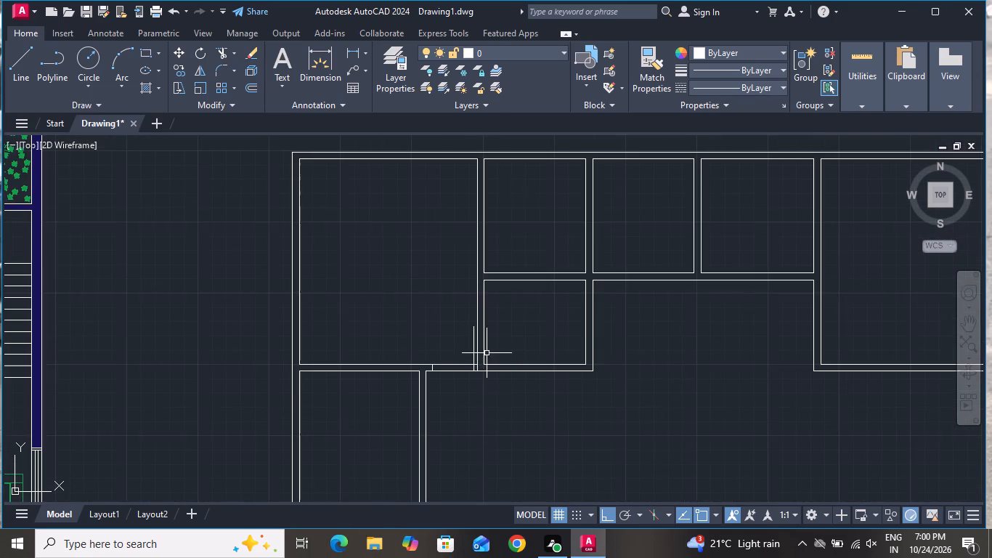
{"action": "scroll", "coordinate": [482, 349], "scroll_direction": "up", "scroll_amount": 3}
{"action": "type", "text": "O"}
{"action": "key", "text": "space"}
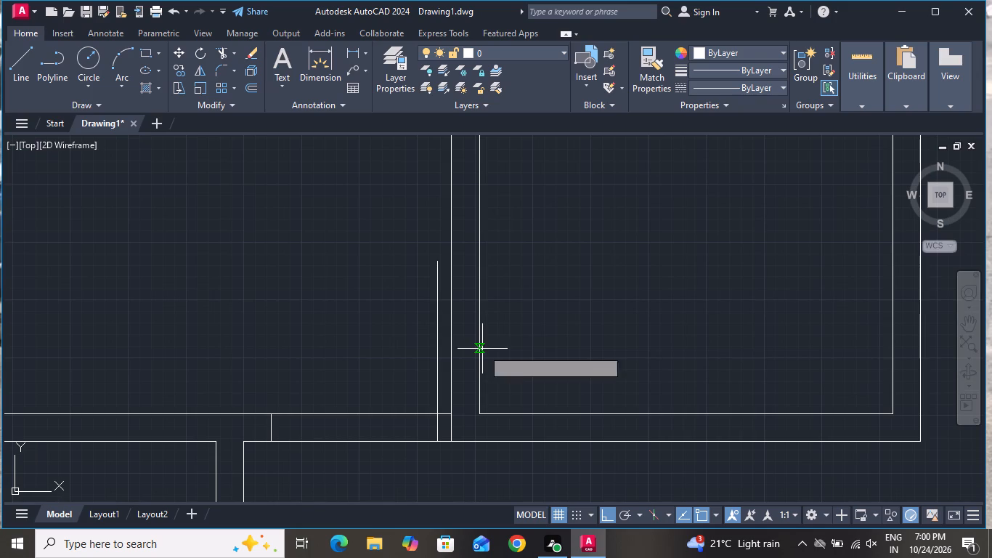
{"action": "key", "text": "2"}
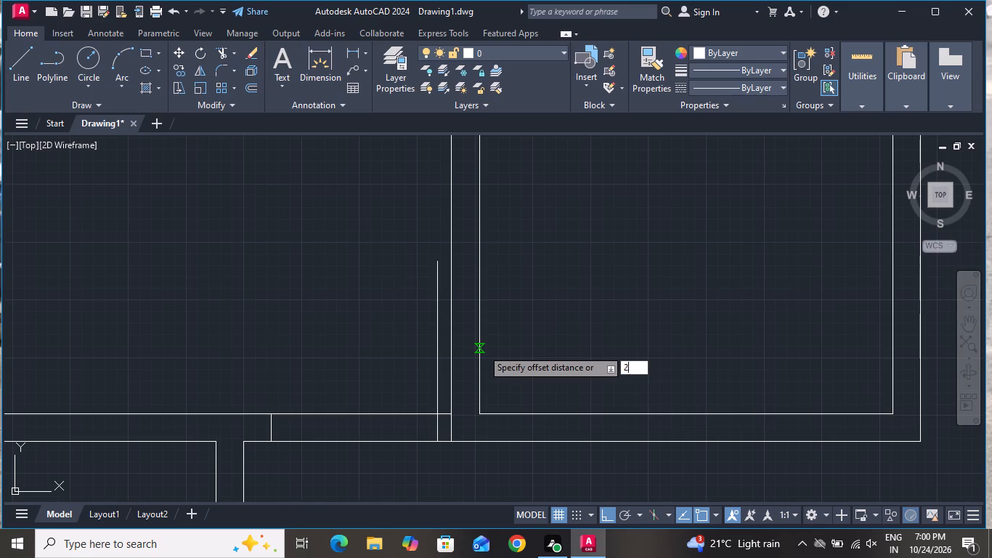
{"action": "key", "text": "shift+quotedbl"}
{"action": "key", "text": "Return"}
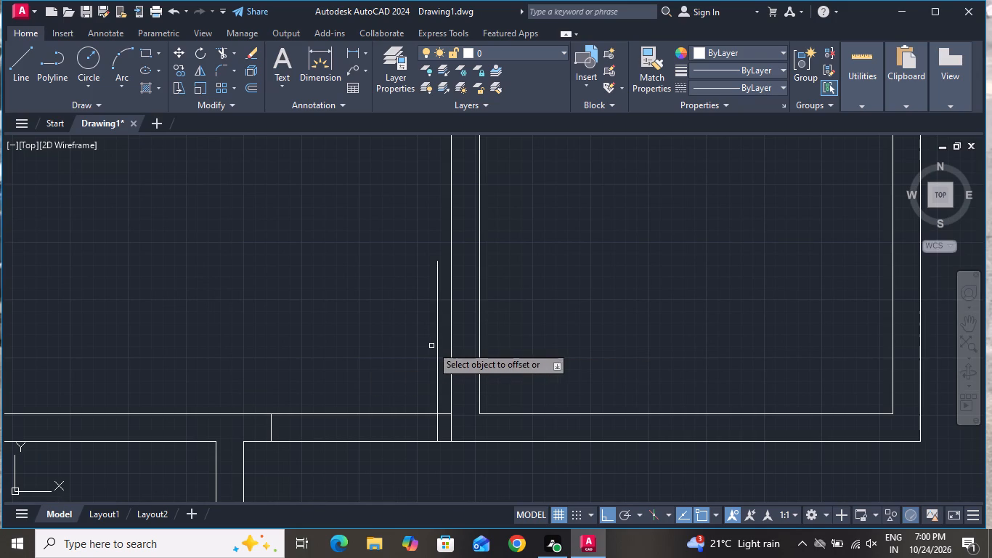
{"action": "left_click", "coordinate": [435, 318]}
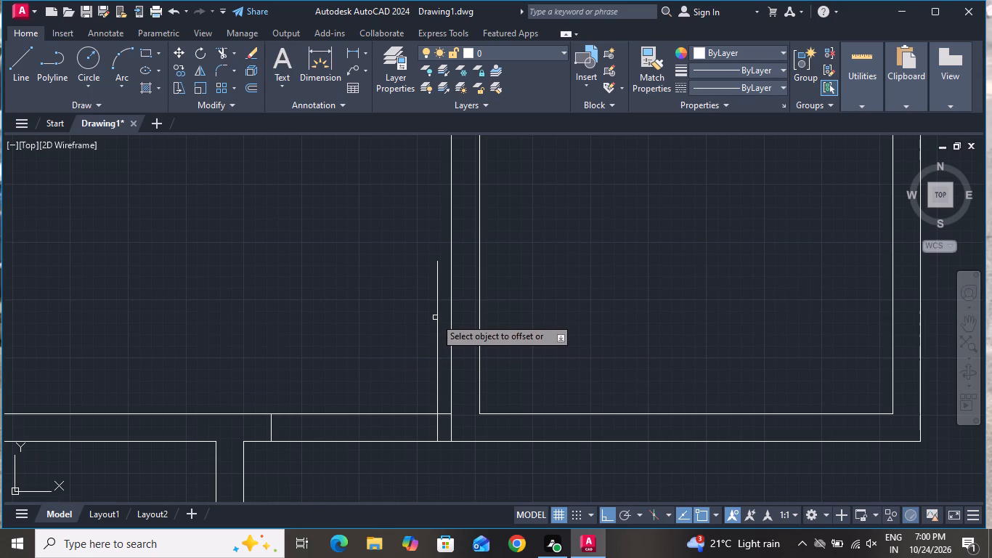
{"action": "left_click", "coordinate": [437, 312]}
{"action": "left_click", "coordinate": [391, 310]}
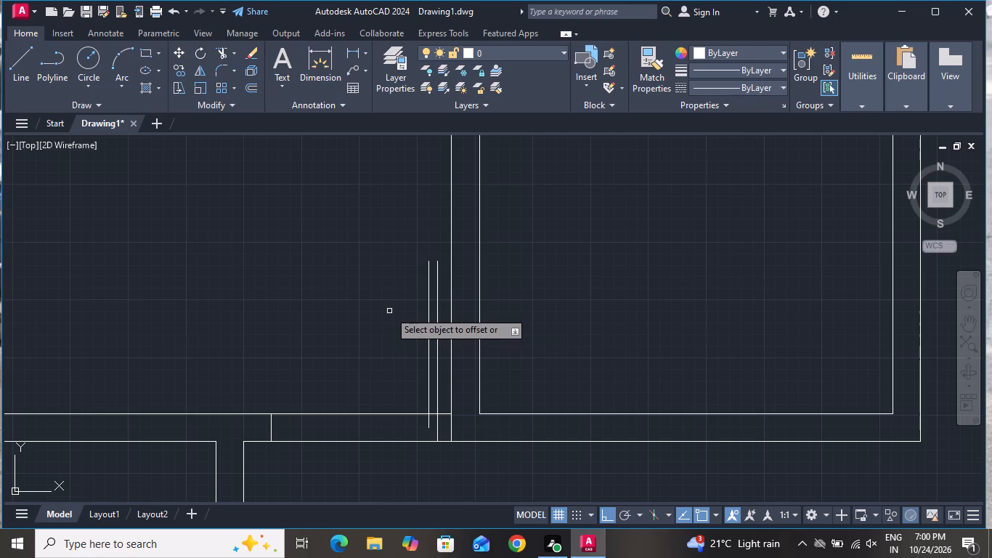
{"action": "right_click", "coordinate": [389, 312]}
{"action": "left_click", "coordinate": [413, 339]}
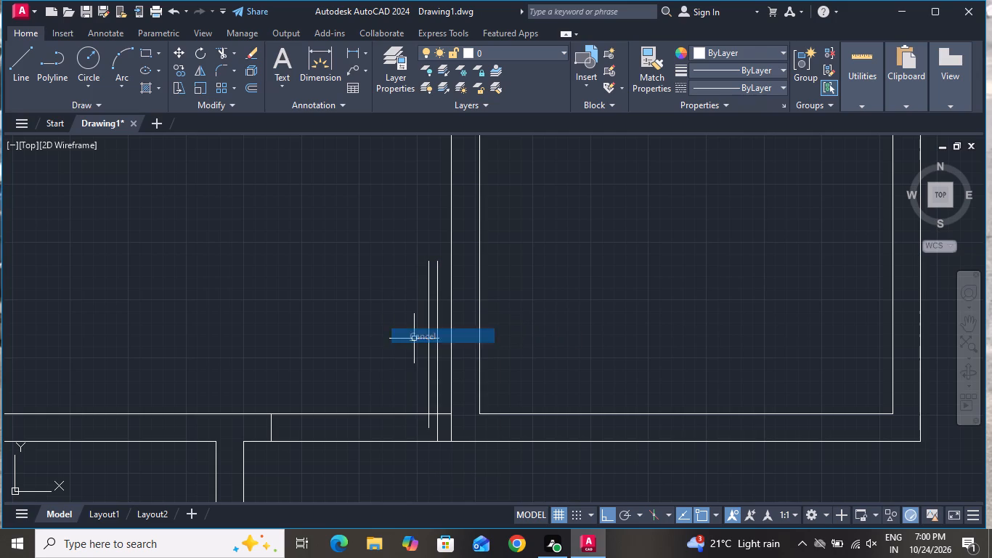
Draw a three-point arc from the left jamb's midpoint through the leaf's top-left end to its top-right end.
{"action": "key", "text": "a"}
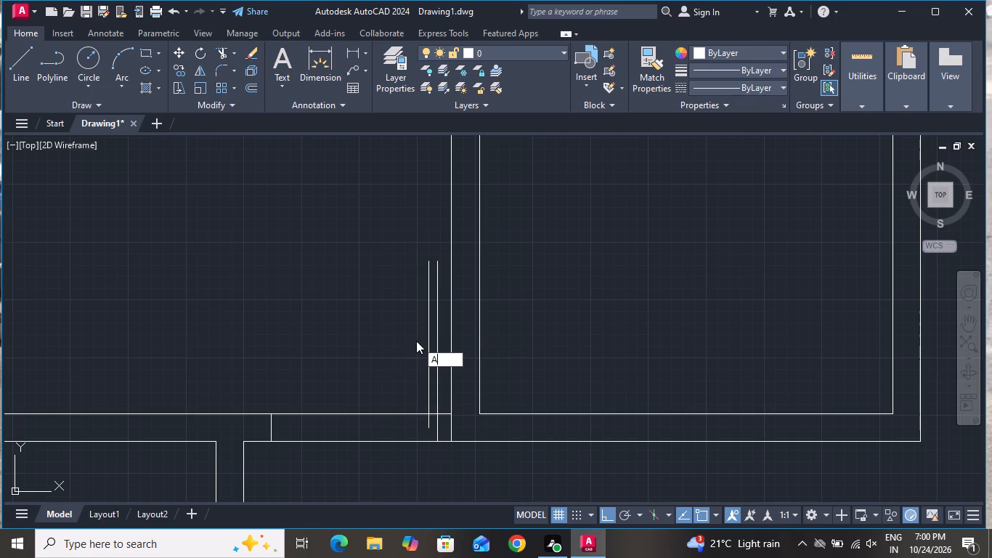
{"action": "key", "text": "space"}
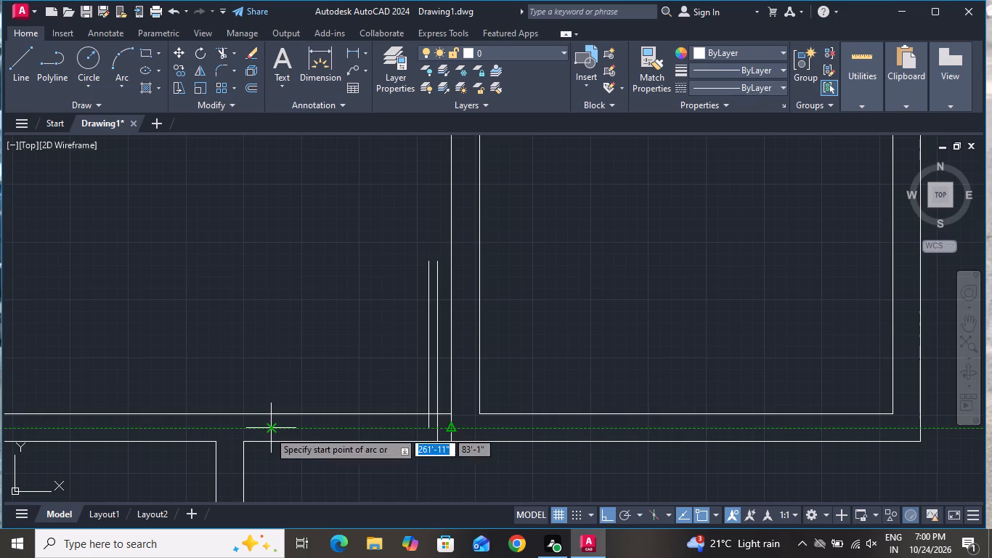
{"action": "scroll", "coordinate": [268, 432], "scroll_direction": "up", "scroll_amount": 2}
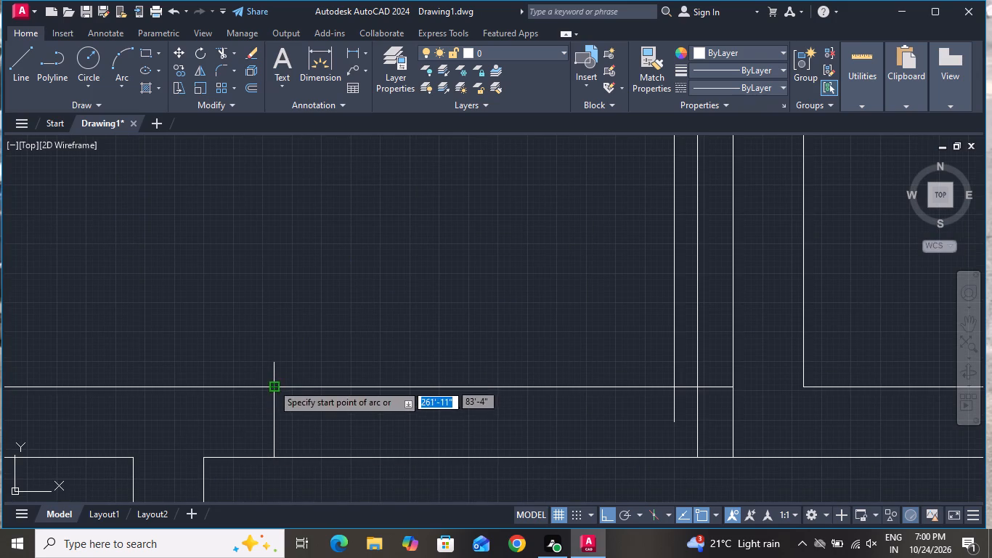
{"action": "left_click", "coordinate": [277, 423]}
{"action": "scroll", "coordinate": [378, 301], "scroll_direction": "down", "scroll_amount": 2}
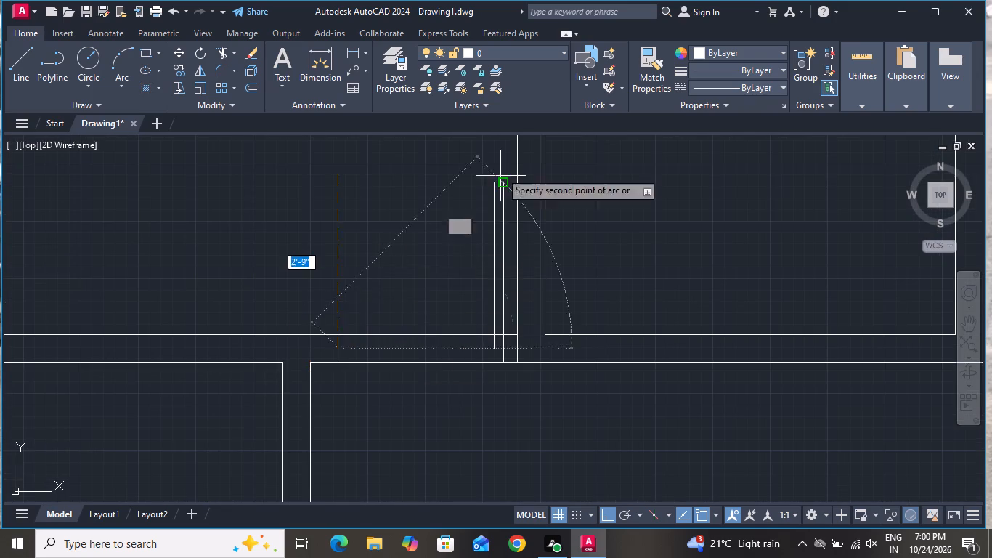
{"action": "scroll", "coordinate": [502, 159], "scroll_direction": "up", "scroll_amount": 3}
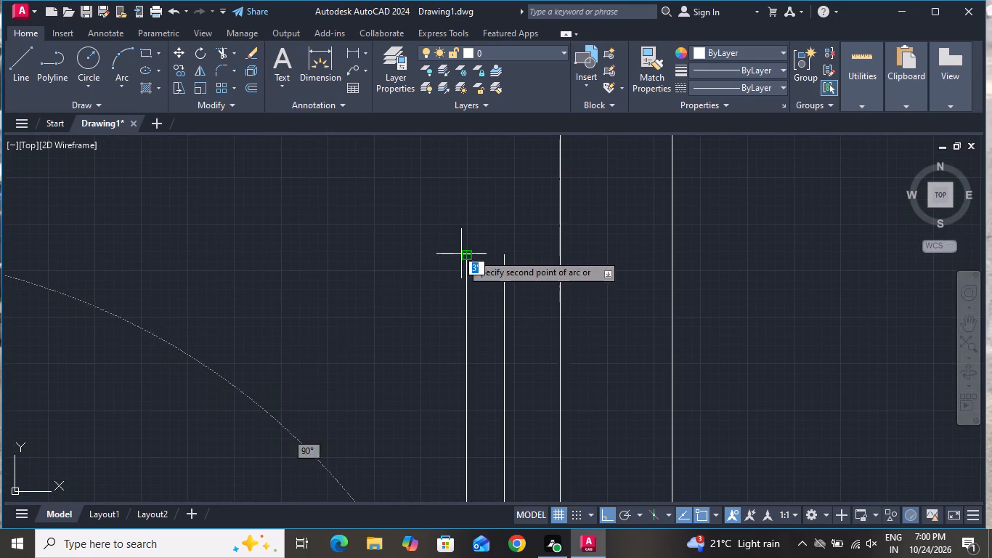
{"action": "left_click", "coordinate": [468, 256]}
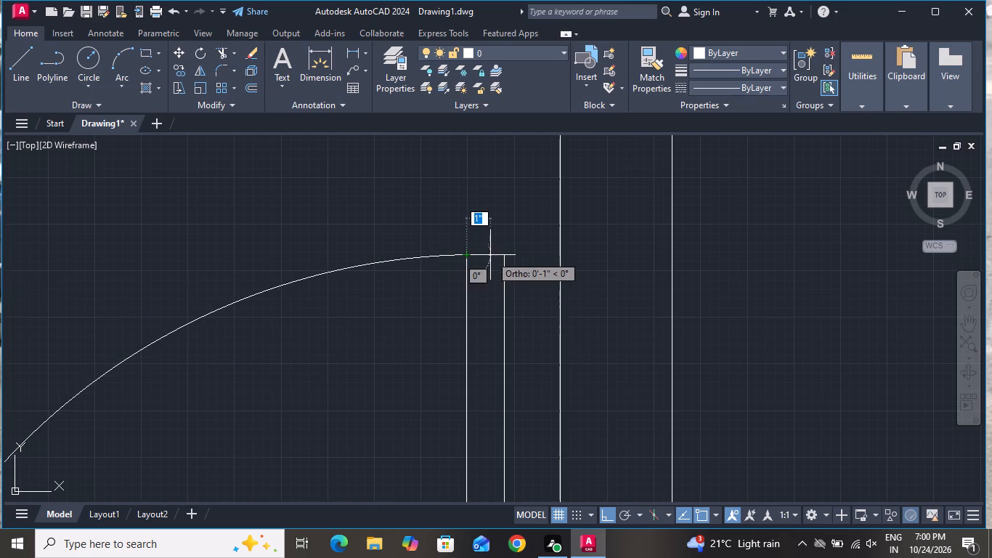
{"action": "left_click", "coordinate": [507, 253]}
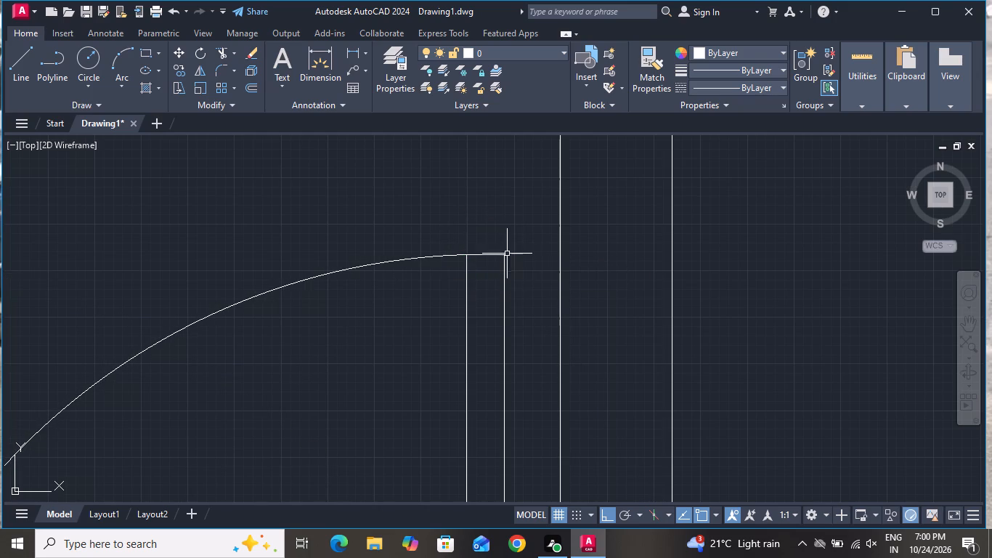
{"action": "scroll", "coordinate": [402, 326], "scroll_direction": "down", "scroll_amount": 1}
Draw a short horizontal line closing the bottom end of the door leaf at the right jamb's midpoint.
{"action": "left_click", "coordinate": [21, 62]}
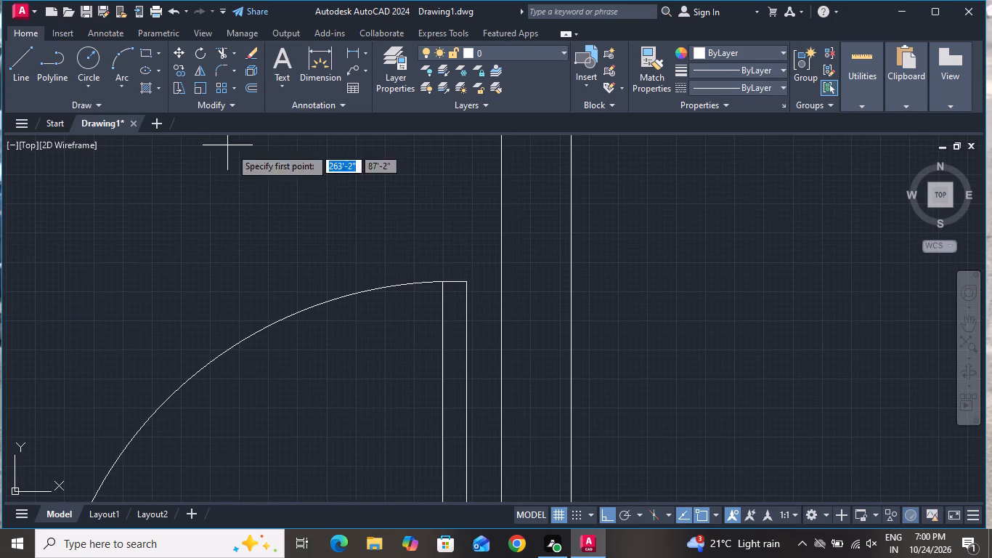
{"action": "scroll", "coordinate": [263, 175], "scroll_direction": "down", "scroll_amount": 4}
{"action": "scroll", "coordinate": [272, 256], "scroll_direction": "up", "scroll_amount": 4}
{"action": "scroll", "coordinate": [434, 299], "scroll_direction": "up", "scroll_amount": 1}
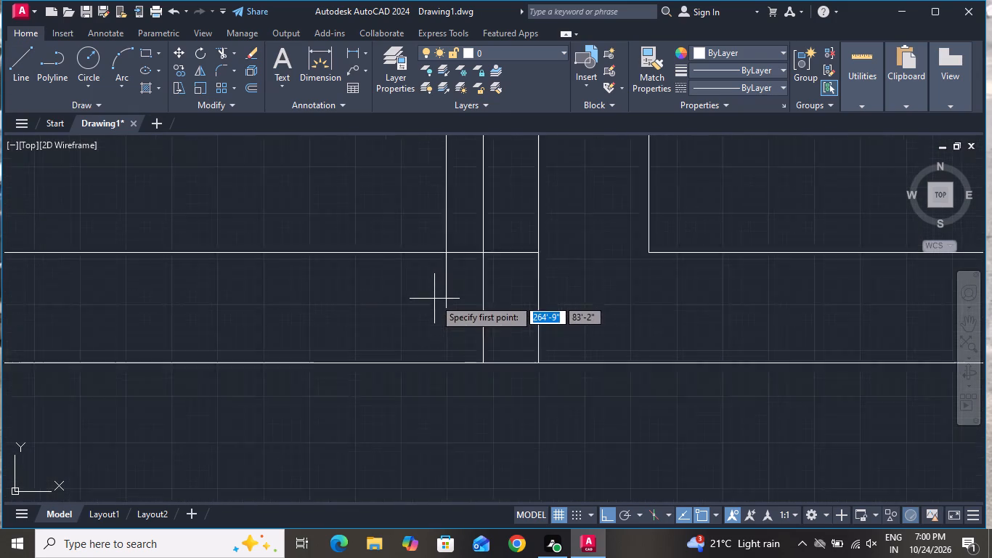
{"action": "scroll", "coordinate": [434, 299], "scroll_direction": "up", "scroll_amount": 1}
{"action": "left_click", "coordinate": [452, 309]}
{"action": "left_click", "coordinate": [511, 315]}
{"action": "right_click", "coordinate": [511, 315]}
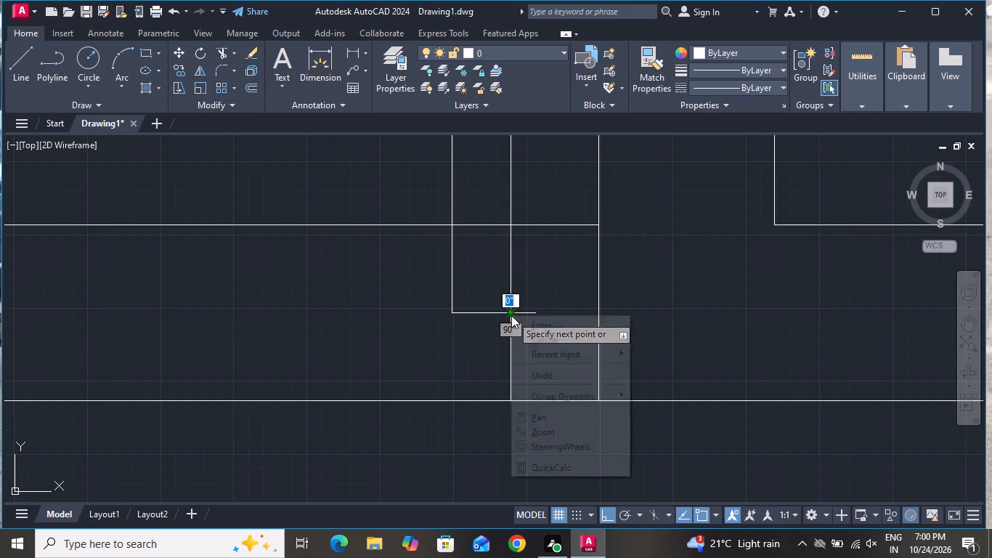
{"action": "left_click", "coordinate": [528, 340]}
Trim the upper half of the right jamb line beside the leaf's base and both wall lines across the door opening.
{"action": "left_click", "coordinate": [224, 56]}
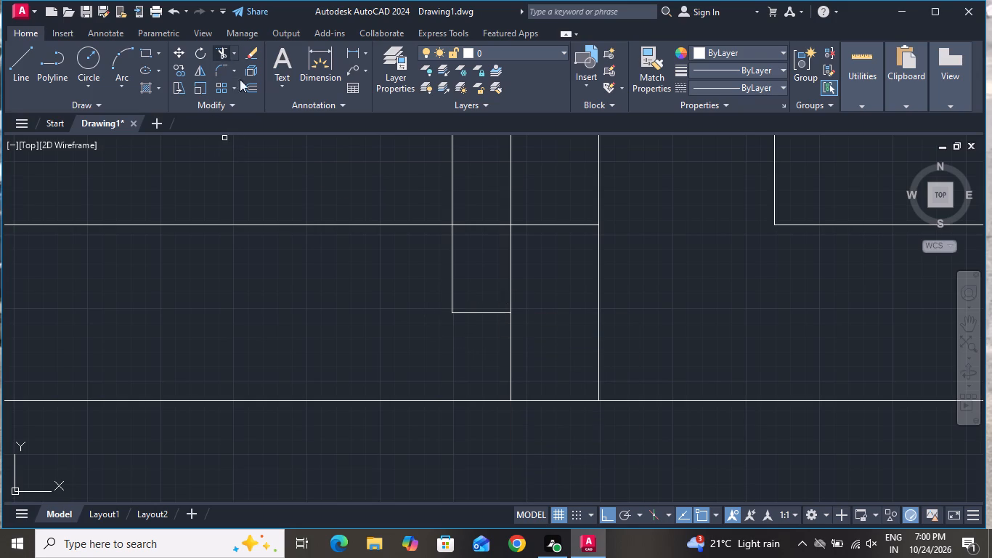
{"action": "left_click", "coordinate": [468, 272]}
{"action": "left_click", "coordinate": [540, 278]}
{"action": "scroll", "coordinate": [487, 361], "scroll_direction": "down", "scroll_amount": 2}
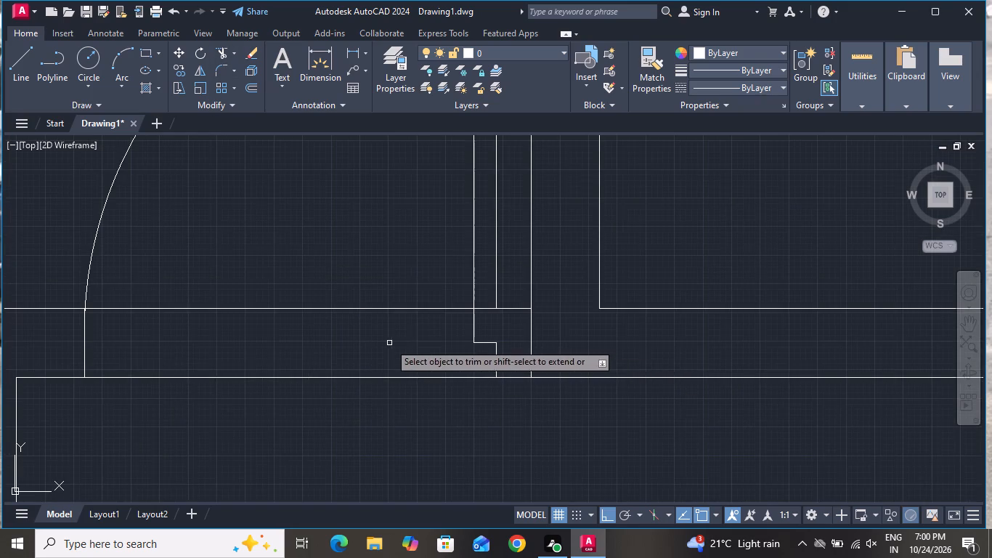
{"action": "scroll", "coordinate": [386, 342], "scroll_direction": "down", "scroll_amount": 1}
{"action": "left_click", "coordinate": [372, 325]}
{"action": "left_click", "coordinate": [376, 299]}
{"action": "left_click", "coordinate": [367, 331]}
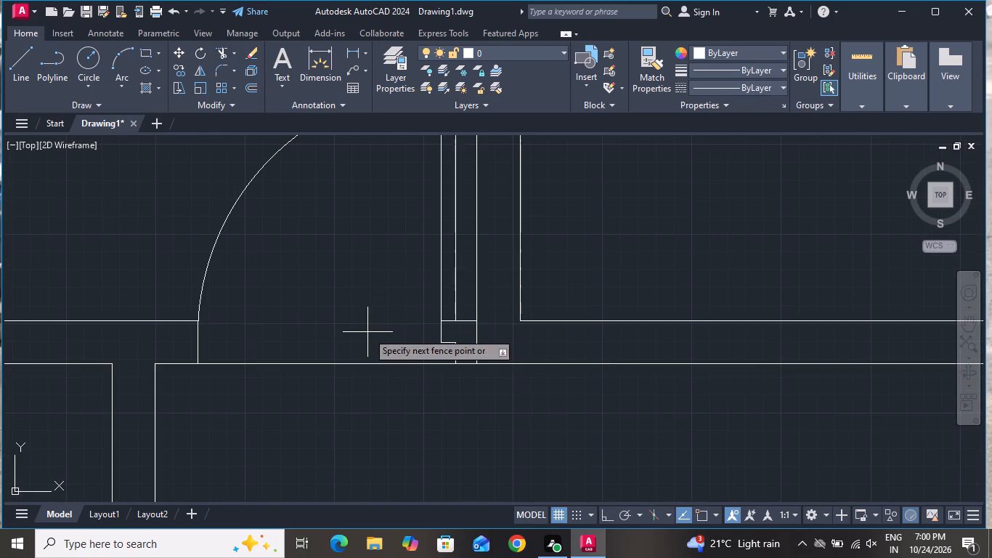
{"action": "left_click", "coordinate": [363, 378]}
{"action": "scroll", "coordinate": [373, 355], "scroll_direction": "down", "scroll_amount": 1}
{"action": "right_click", "coordinate": [373, 355]}
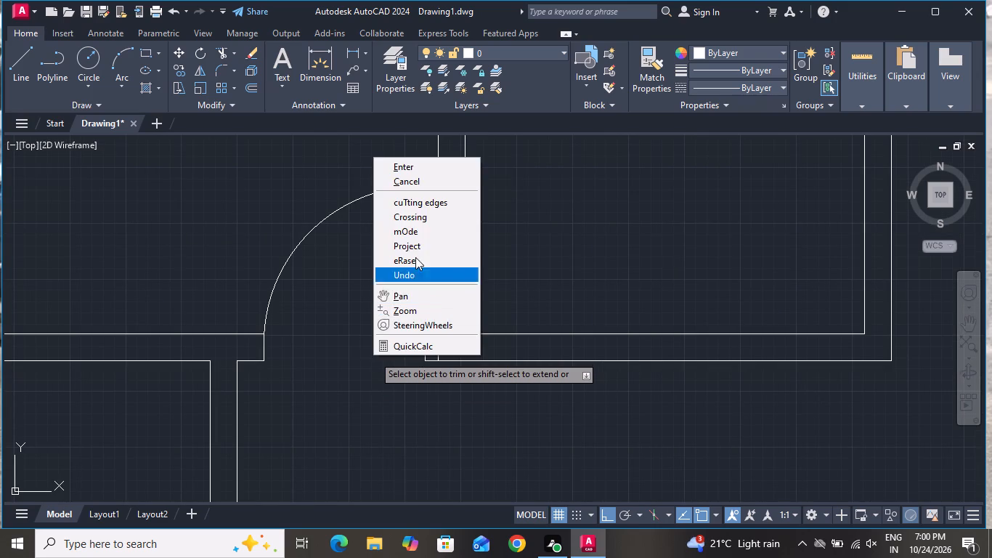
{"action": "left_click", "coordinate": [420, 177]}
{"action": "scroll", "coordinate": [368, 295], "scroll_direction": "down", "scroll_amount": 2}
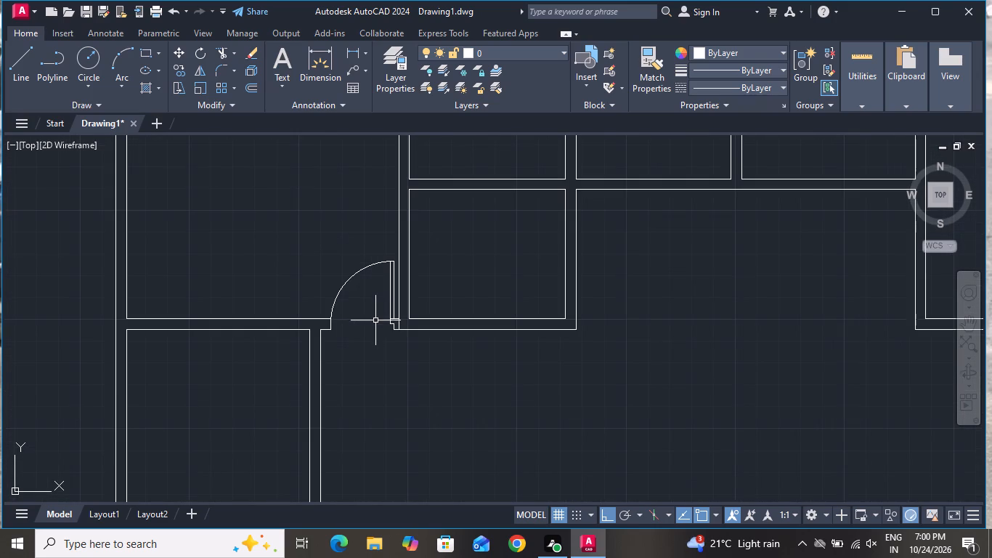
{"action": "scroll", "coordinate": [371, 330], "scroll_direction": "down", "scroll_amount": 1}
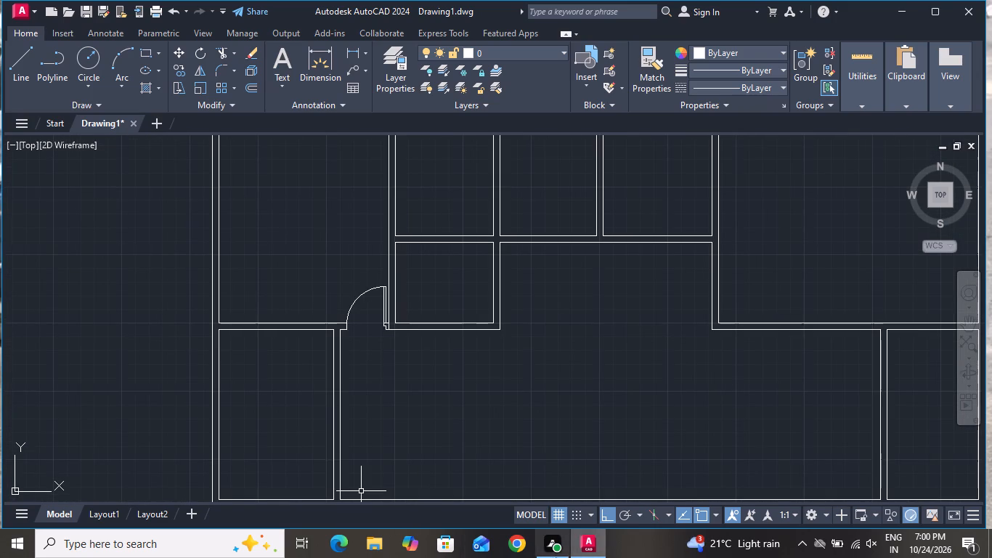
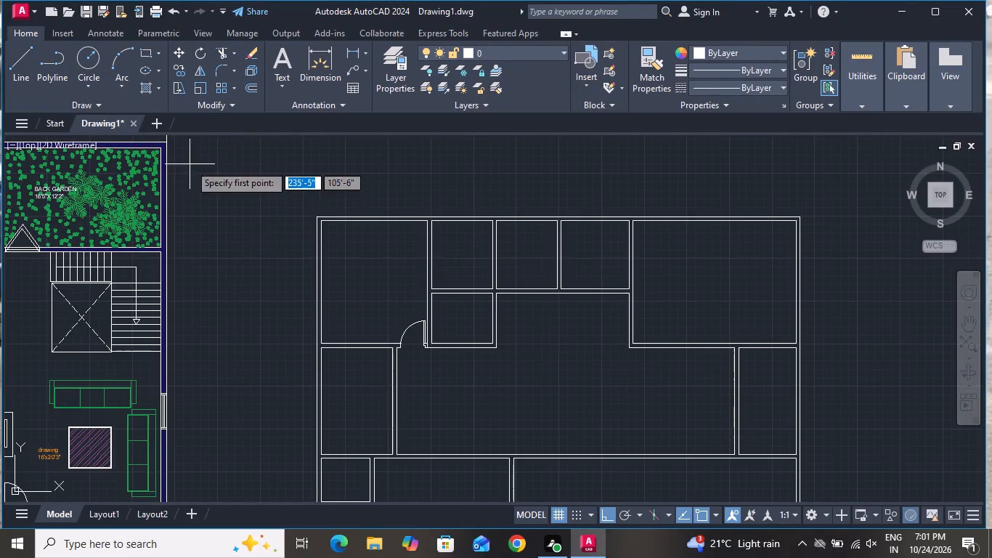
Draw a 6" horizontal line across the wall between the top-left room and the adjacent small room, at the small room's bottom-left corner.
{"action": "scroll", "coordinate": [437, 254], "scroll_direction": "up", "scroll_amount": 3}
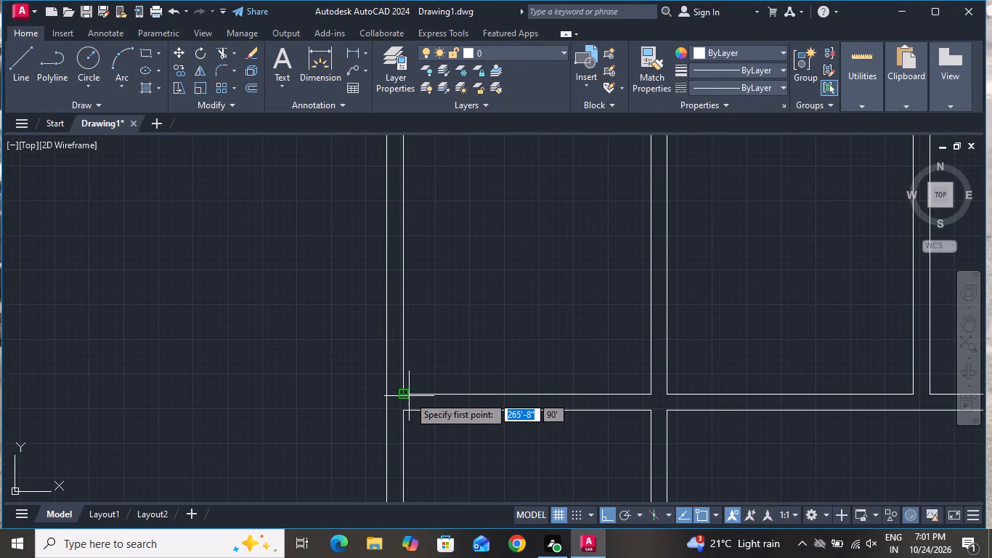
{"action": "left_click", "coordinate": [403, 394]}
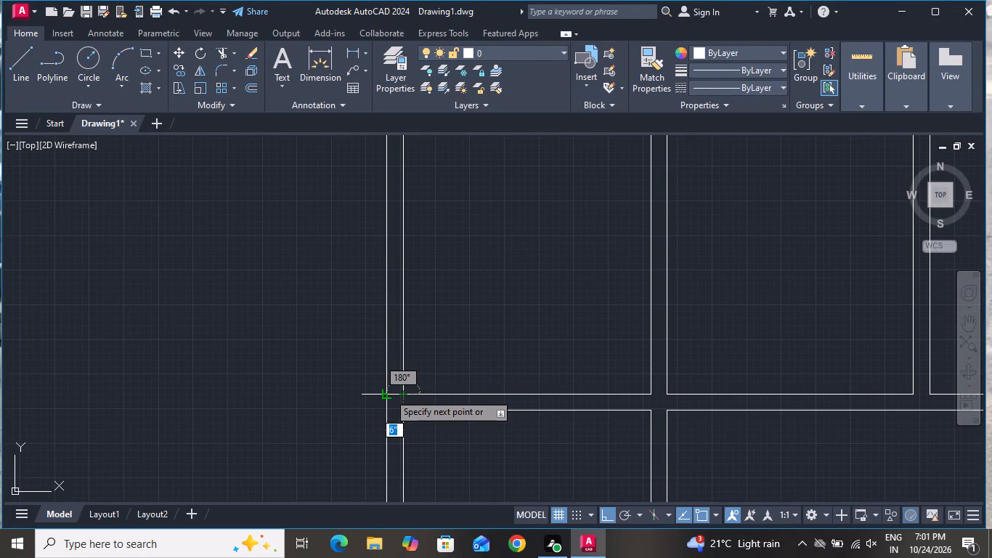
{"action": "left_click", "coordinate": [389, 393]}
{"action": "right_click", "coordinate": [389, 395]}
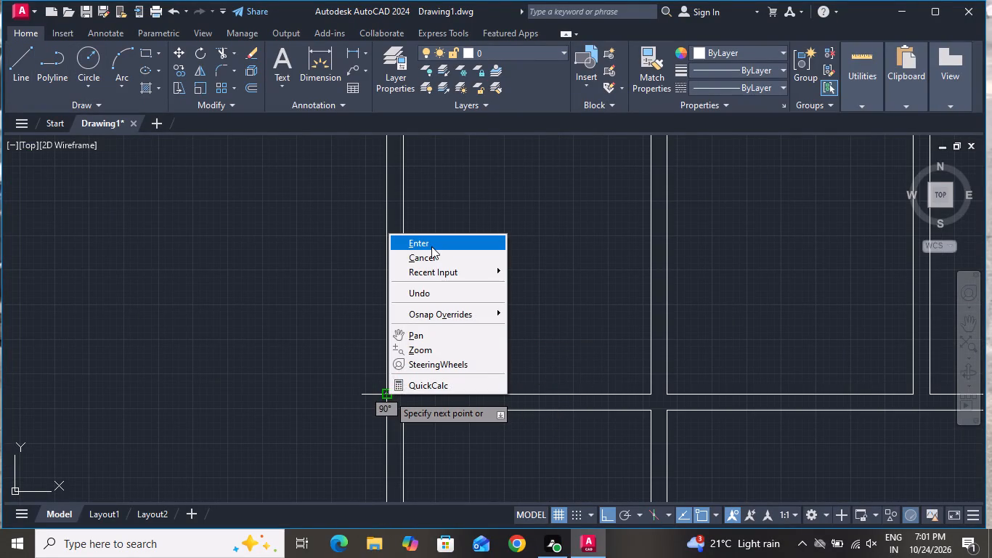
{"action": "left_click", "coordinate": [431, 252]}
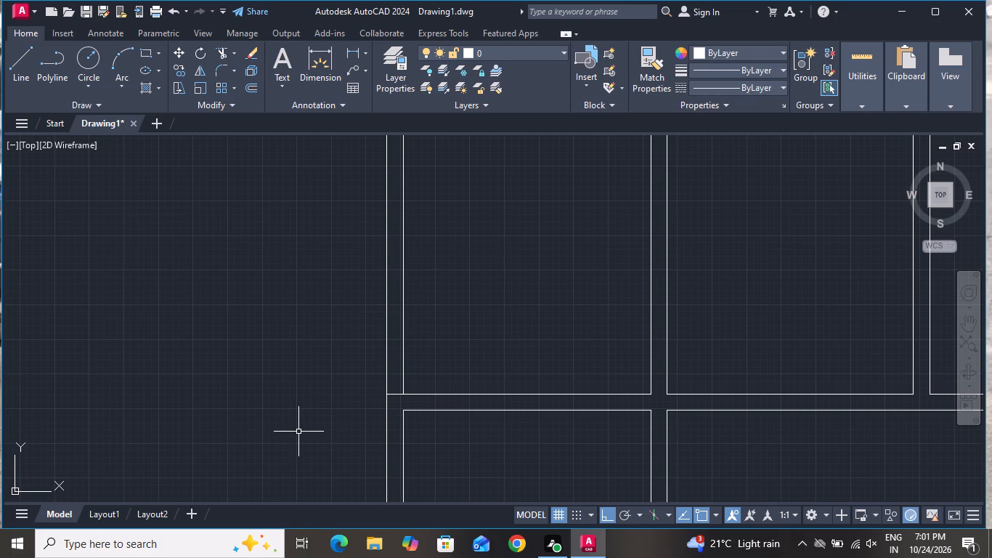
Offset the short line across the wall 3" upward to mark the lower door jamb.
{"action": "type", "text": "O"}
{"action": "key", "text": "space"}
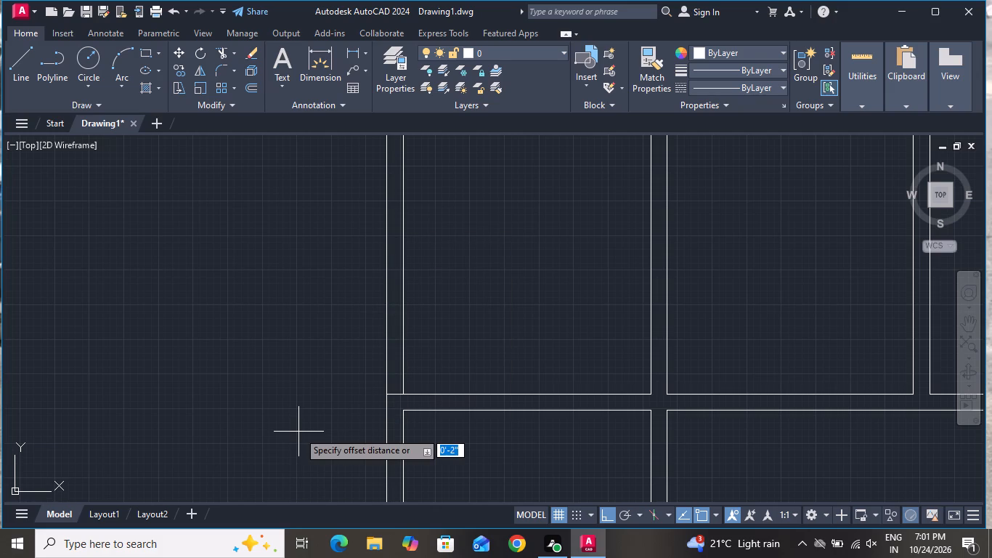
{"action": "key", "text": "3"}
{"action": "key", "text": "shift+quotedbl"}
{"action": "key", "text": "Return"}
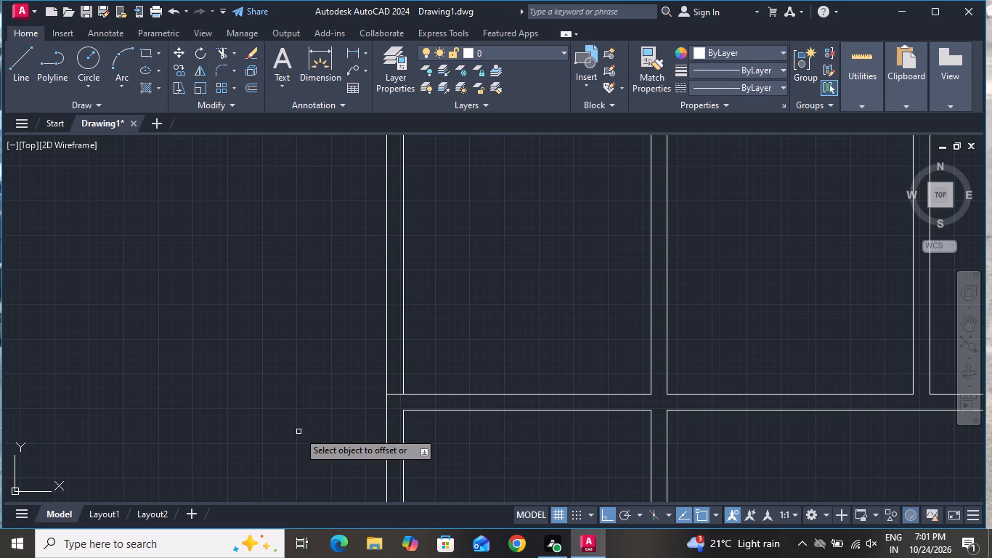
{"action": "scroll", "coordinate": [389, 397], "scroll_direction": "up", "scroll_amount": 2}
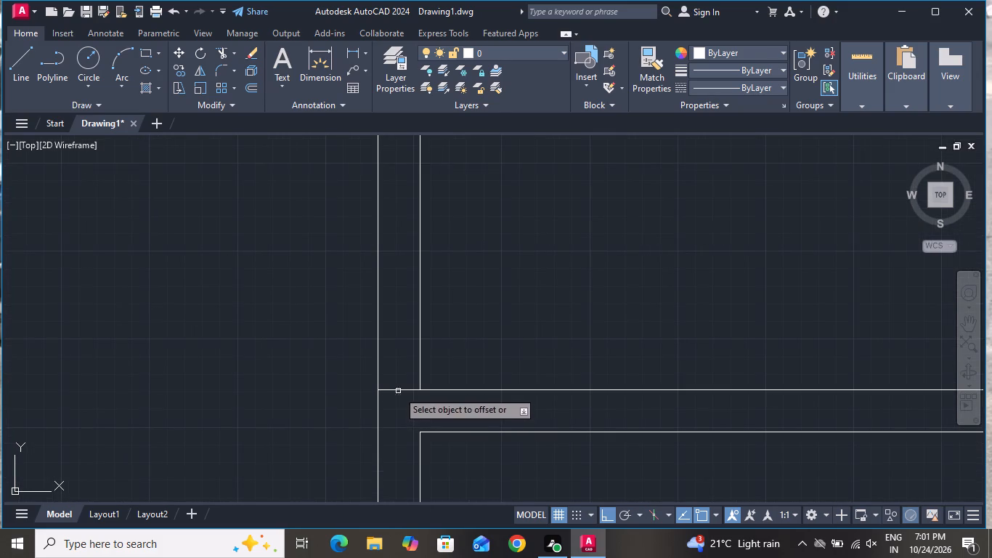
{"action": "left_click", "coordinate": [398, 391]}
{"action": "left_click", "coordinate": [410, 369]}
{"action": "right_click", "coordinate": [452, 341]}
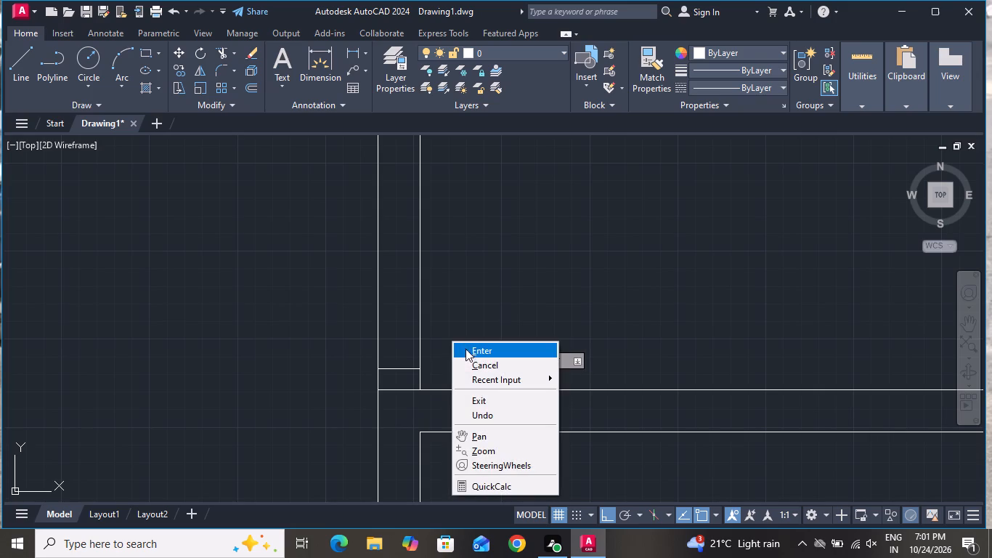
{"action": "left_click", "coordinate": [468, 355]}
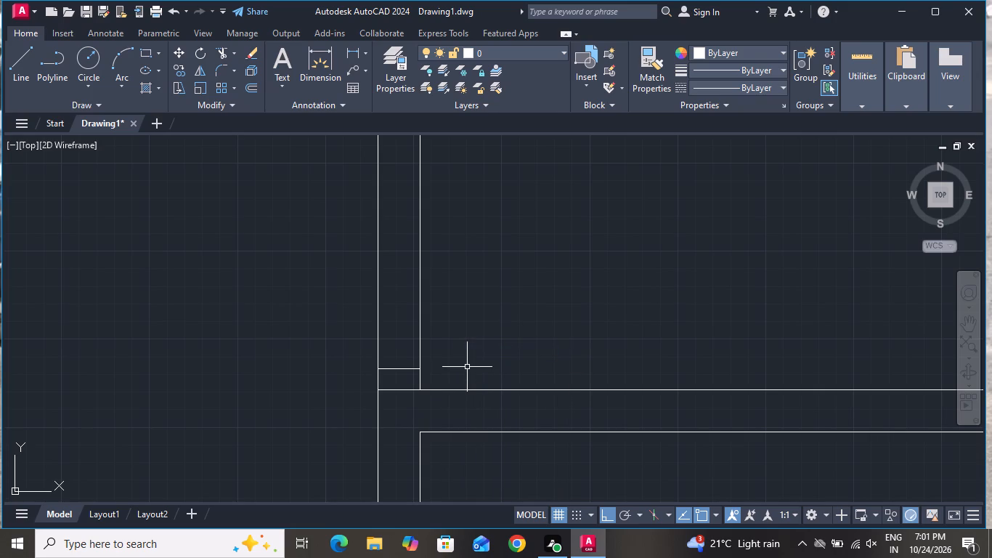
Offset the lower jamb line 2'6" upward to mark the upper door jamb.
{"action": "type", "text": "O"}
{"action": "key", "text": "space"}
{"action": "key", "text": "2"}
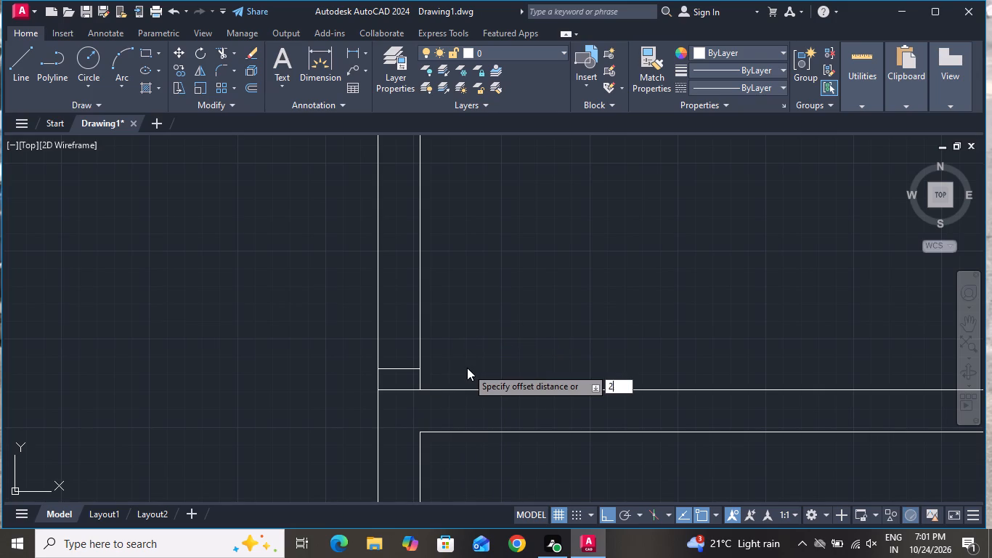
{"action": "key", "text": "apostrophe"}
{"action": "key", "text": "6"}
{"action": "key", "text": "shift+quotedbl"}
{"action": "key", "text": "Return"}
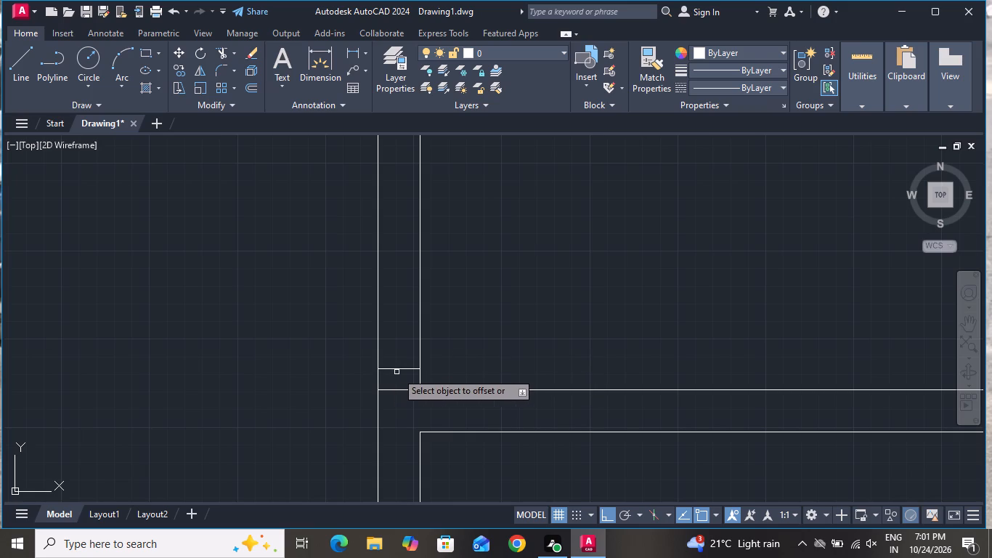
{"action": "left_click", "coordinate": [406, 370]}
{"action": "left_click", "coordinate": [411, 290]}
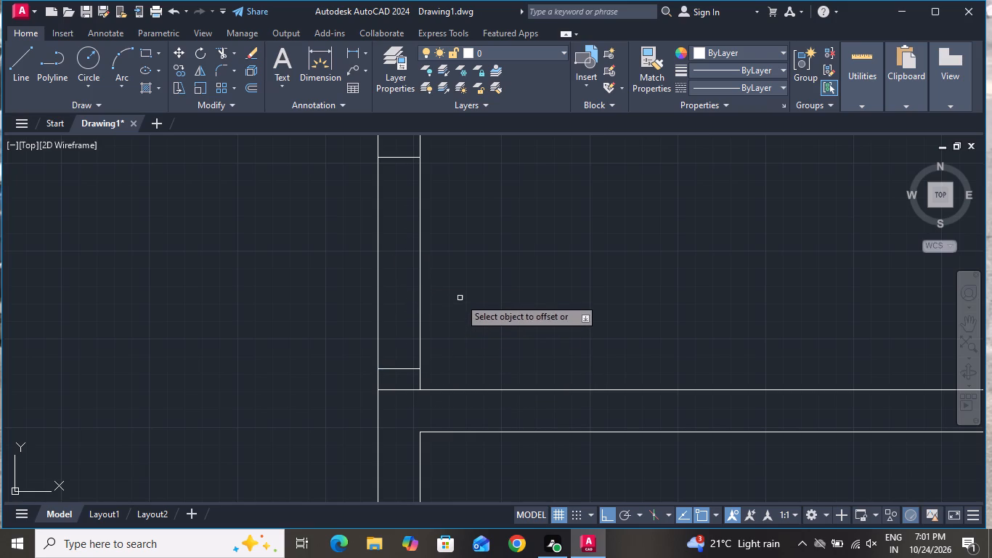
{"action": "right_click", "coordinate": [455, 293]}
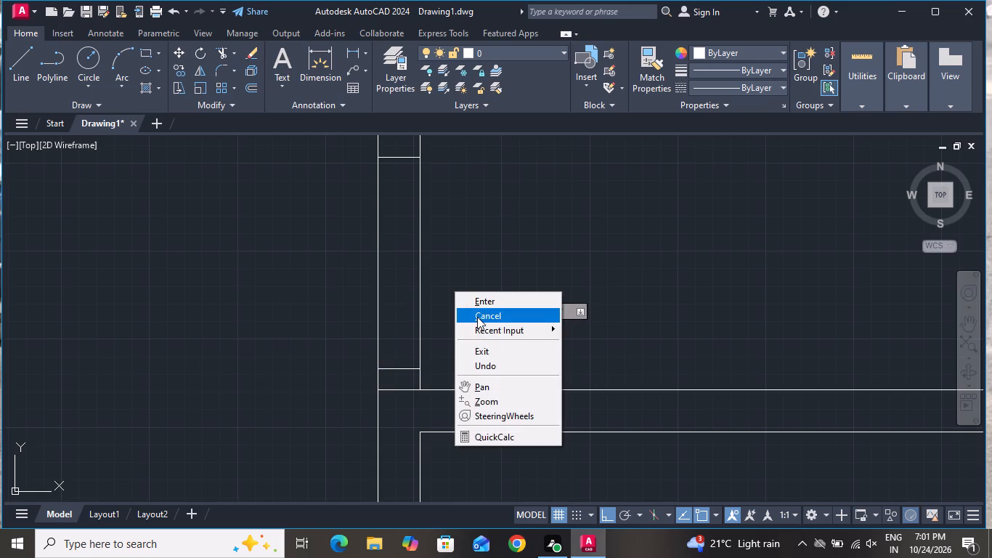
{"action": "left_click", "coordinate": [477, 317]}
Draw a 2'6" horizontal door line from the lower jamb's midpoint rightward into the small room.
{"action": "left_click", "coordinate": [21, 52]}
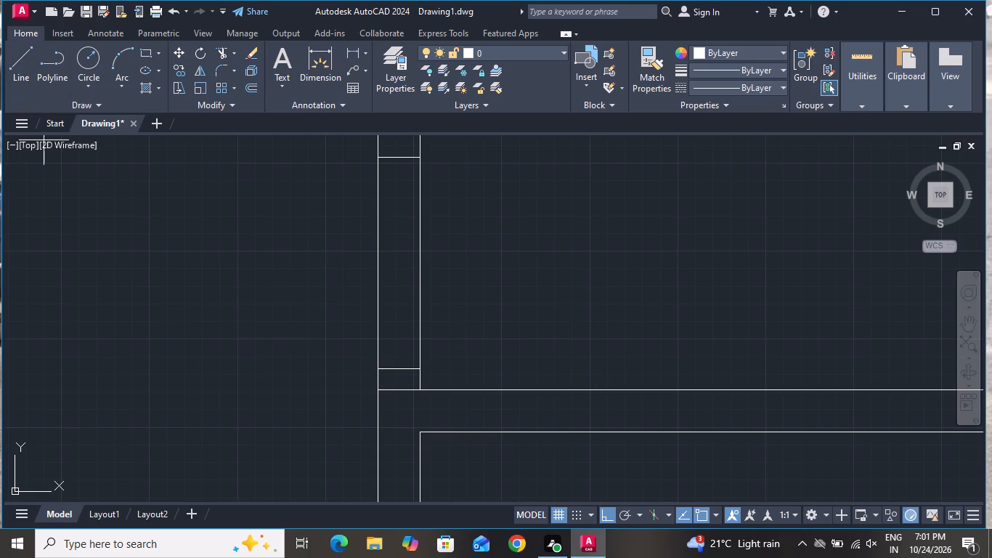
{"action": "left_click", "coordinate": [395, 367]}
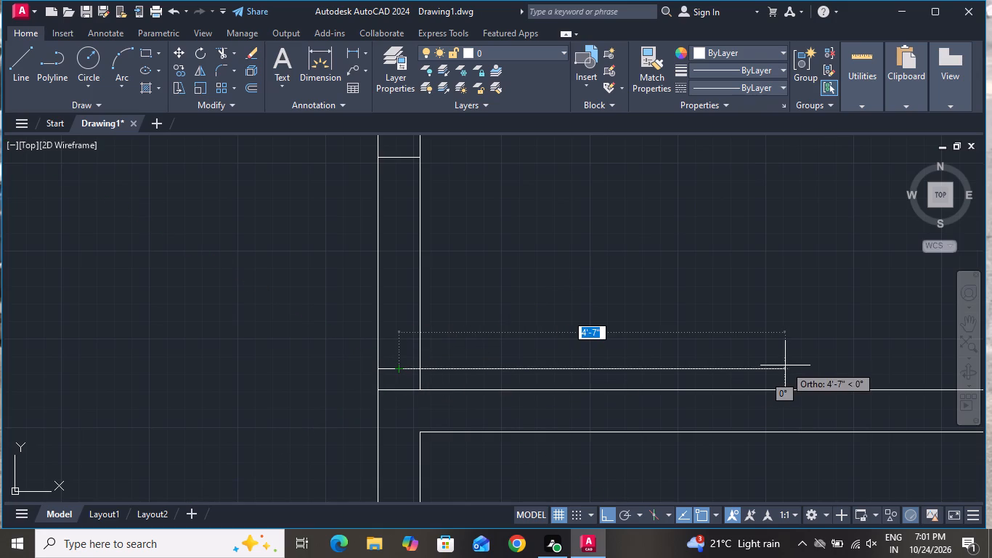
{"action": "key", "text": "2"}
{"action": "key", "text": "apostrophe"}
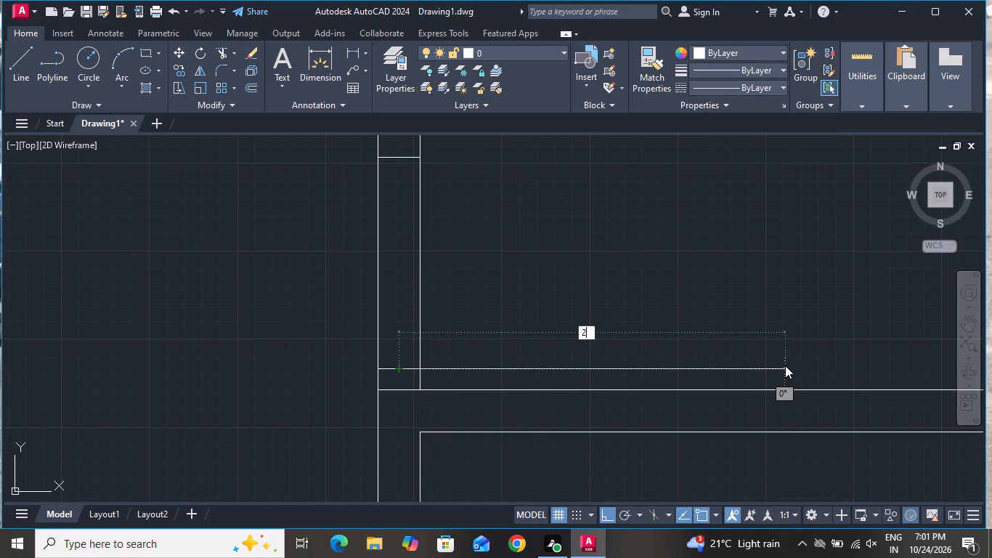
{"action": "key", "text": "6"}
{"action": "key", "text": "shift+quotedbl"}
{"action": "key", "text": "Return"}
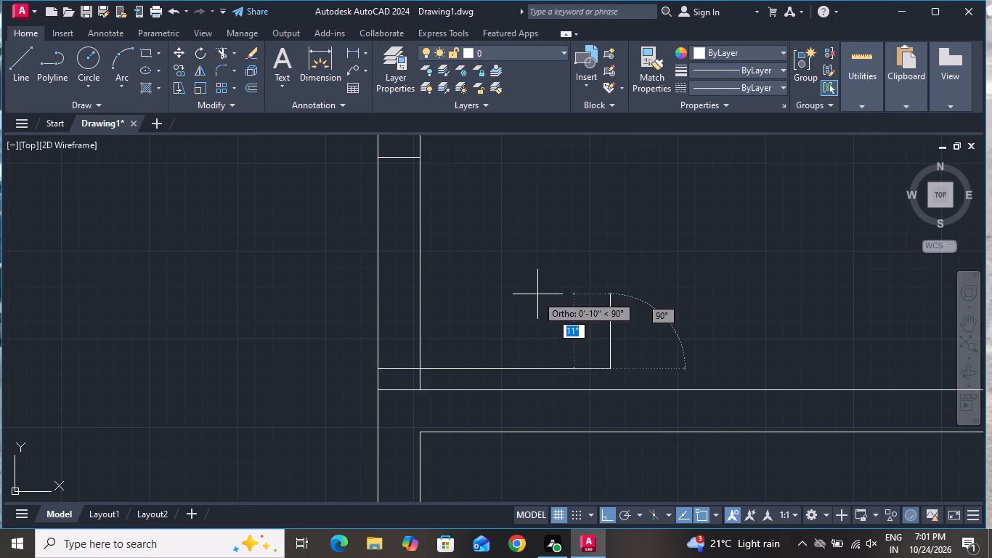
{"action": "right_click", "coordinate": [542, 296]}
{"action": "left_click", "coordinate": [576, 312]}
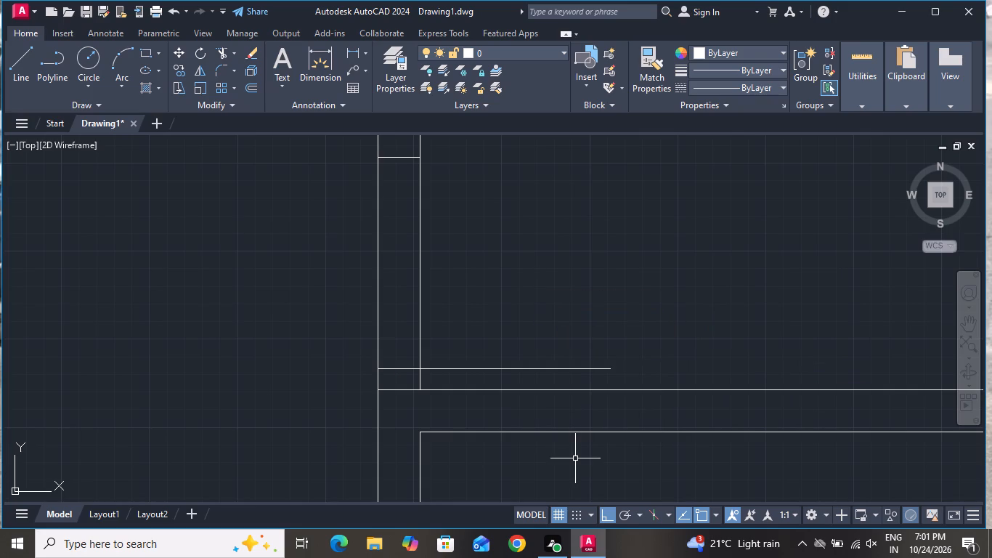
Offset the 2'6" horizontal door line 2" upward to give the door leaf its thickness.
{"action": "type", "text": "O"}
{"action": "key", "text": "space"}
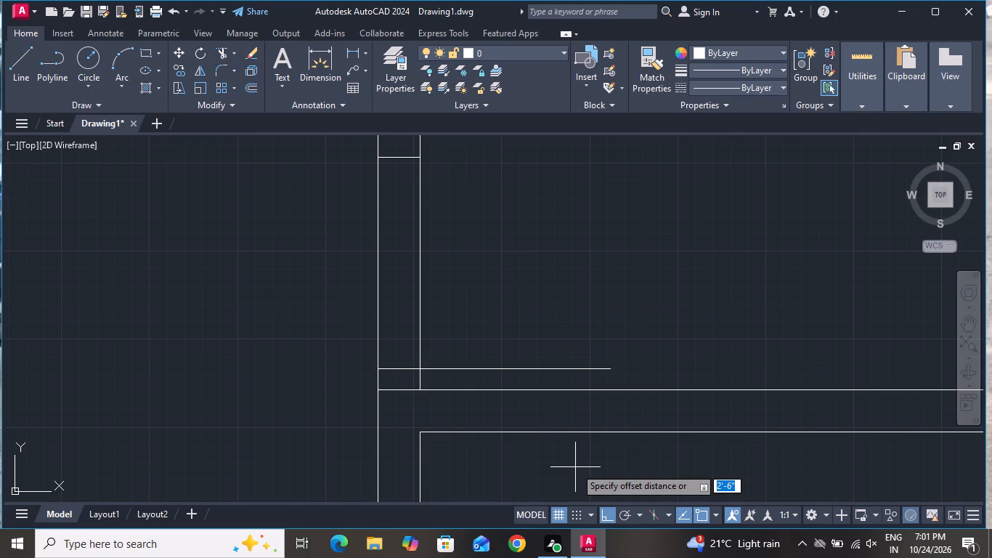
{"action": "key", "text": "2"}
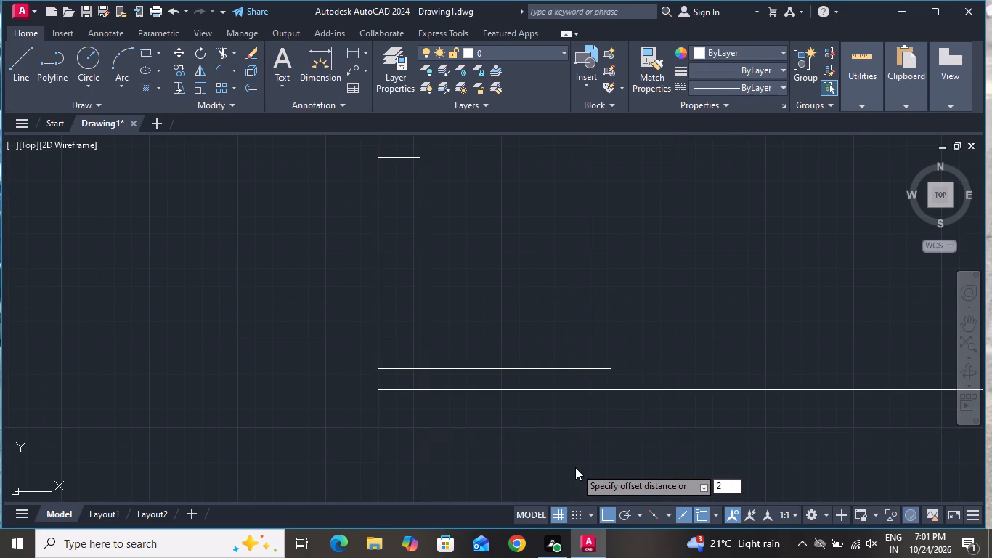
{"action": "key", "text": "shift+quotedbl"}
{"action": "key", "text": "Return"}
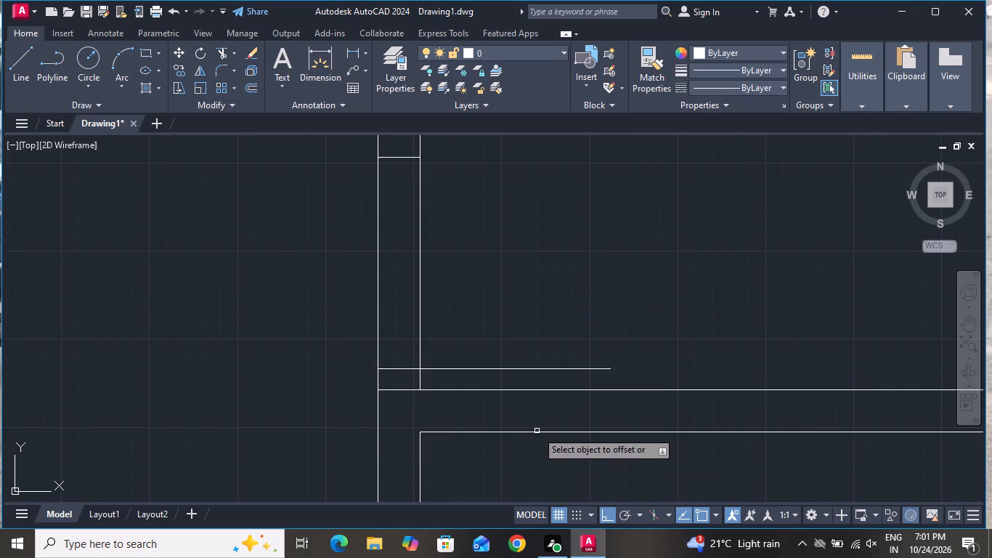
{"action": "left_click", "coordinate": [544, 368]}
{"action": "left_click", "coordinate": [574, 329]}
{"action": "right_click", "coordinate": [580, 328]}
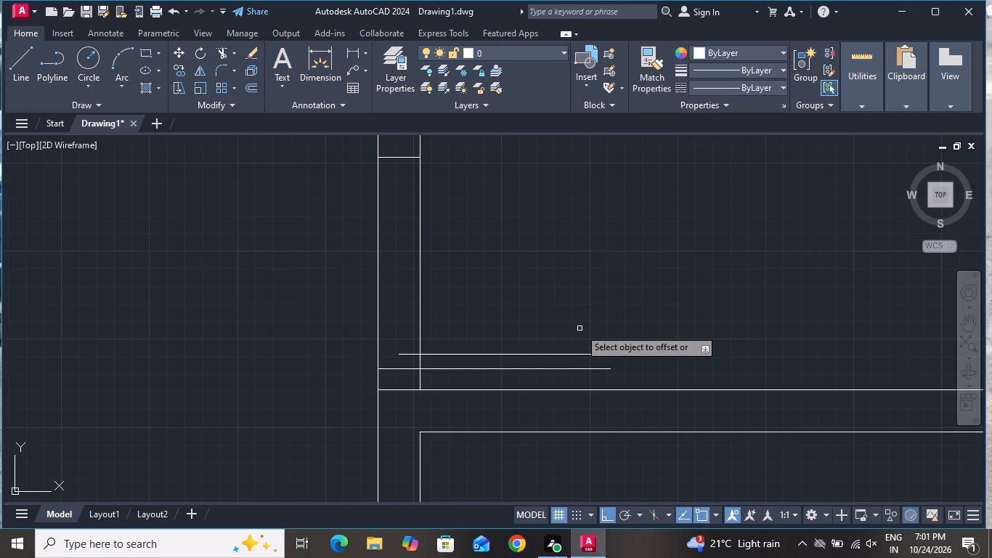
{"action": "left_click", "coordinate": [597, 348]}
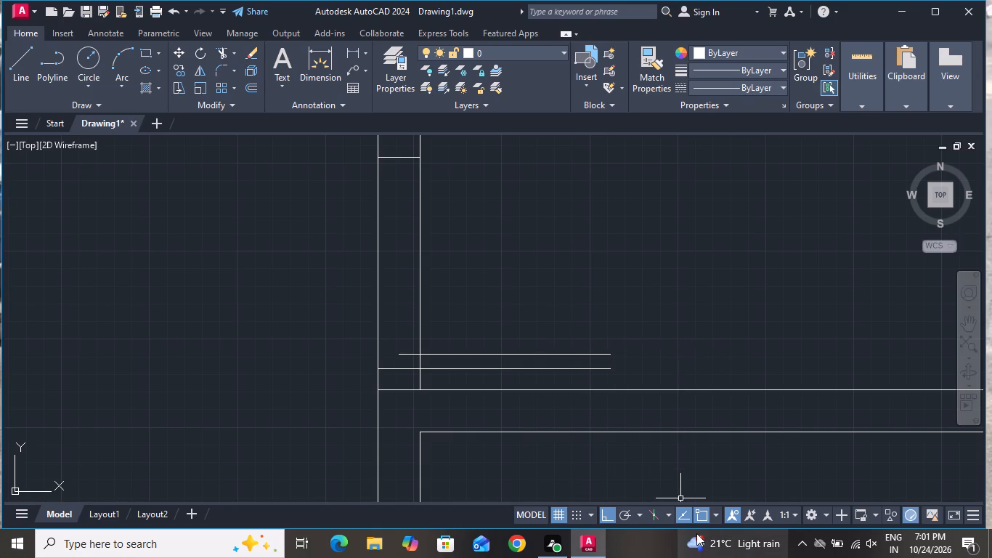
Draw a three-point arc from the upper jamb's midpoint through the leaf's top-right end to its bottom-right end.
{"action": "key", "text": "a"}
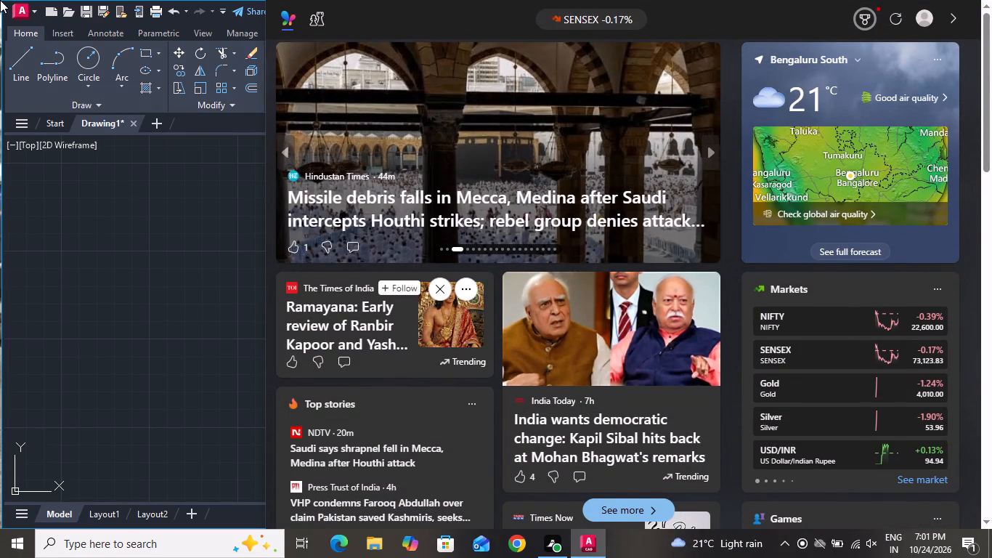
{"action": "key", "text": "a"}
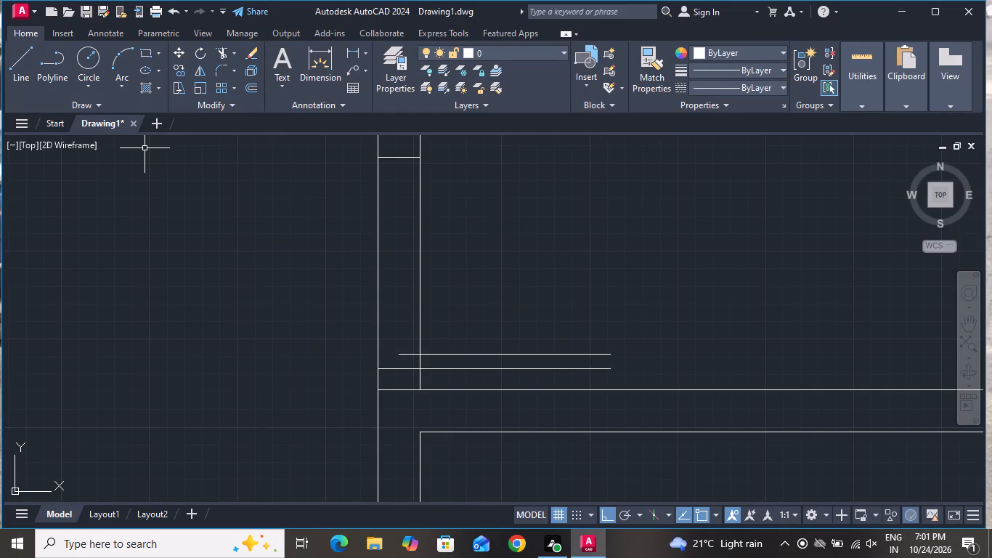
{"action": "key", "text": "Escape"}
{"action": "key", "text": "Escape"}
{"action": "key", "text": "Escape"}
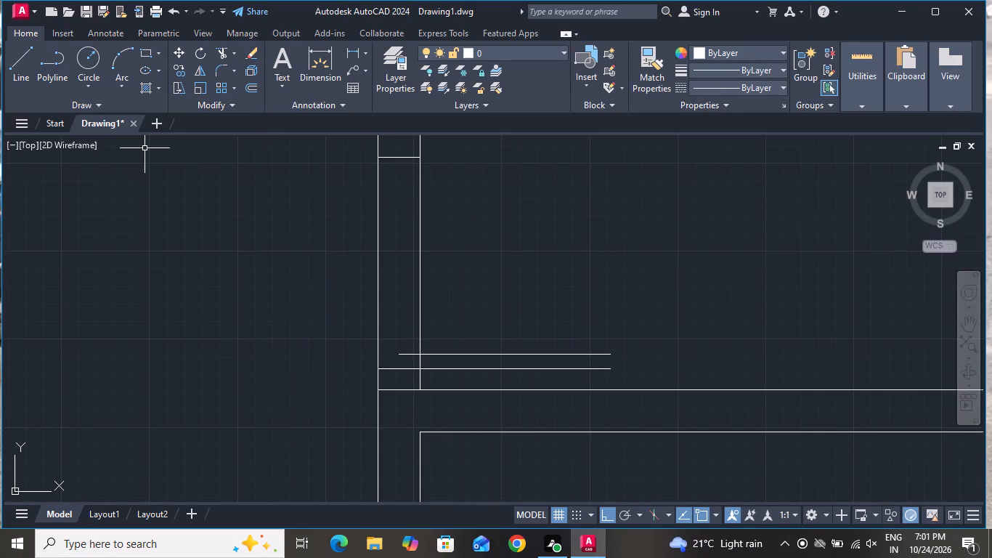
{"action": "type", "text": "A"}
{"action": "key", "text": "space"}
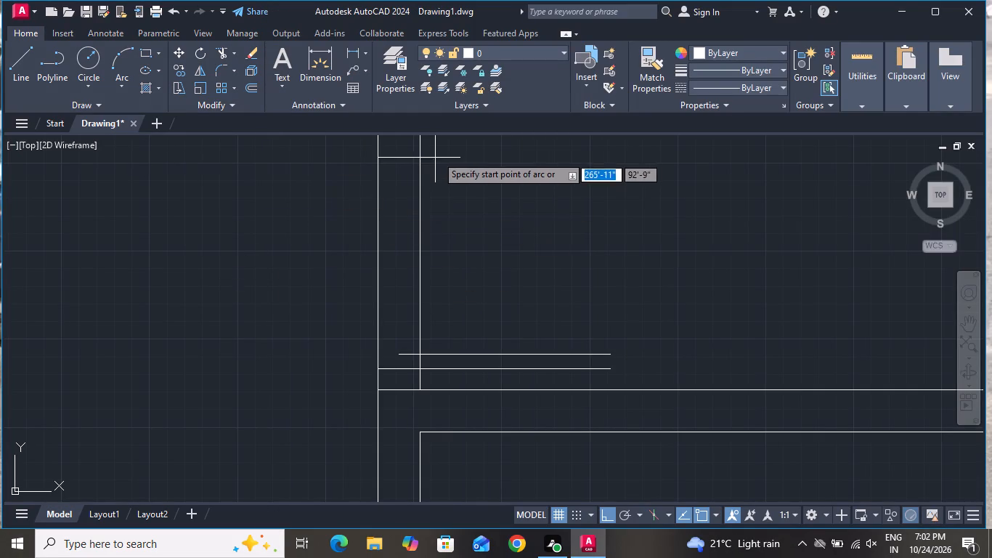
{"action": "left_click", "coordinate": [401, 157]}
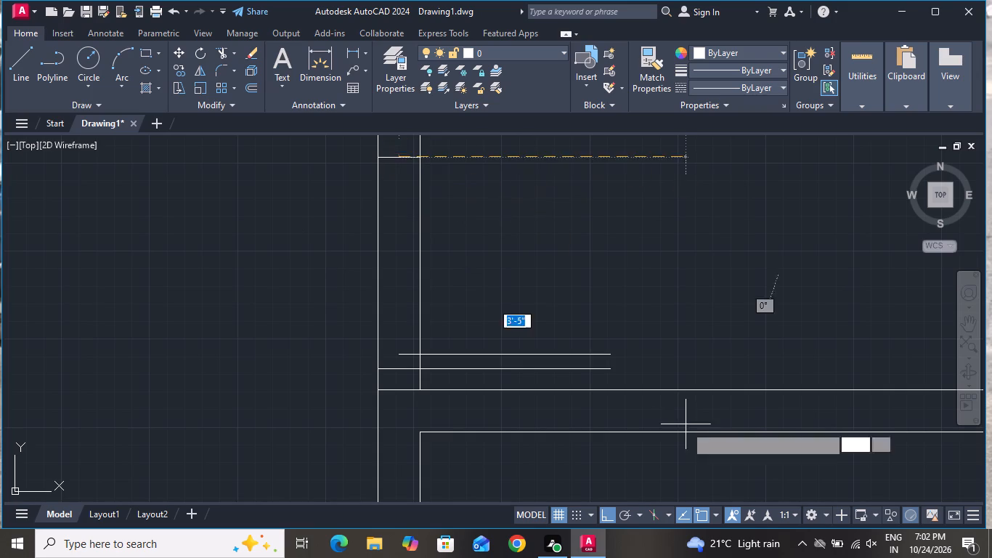
{"action": "left_click", "coordinate": [611, 357]}
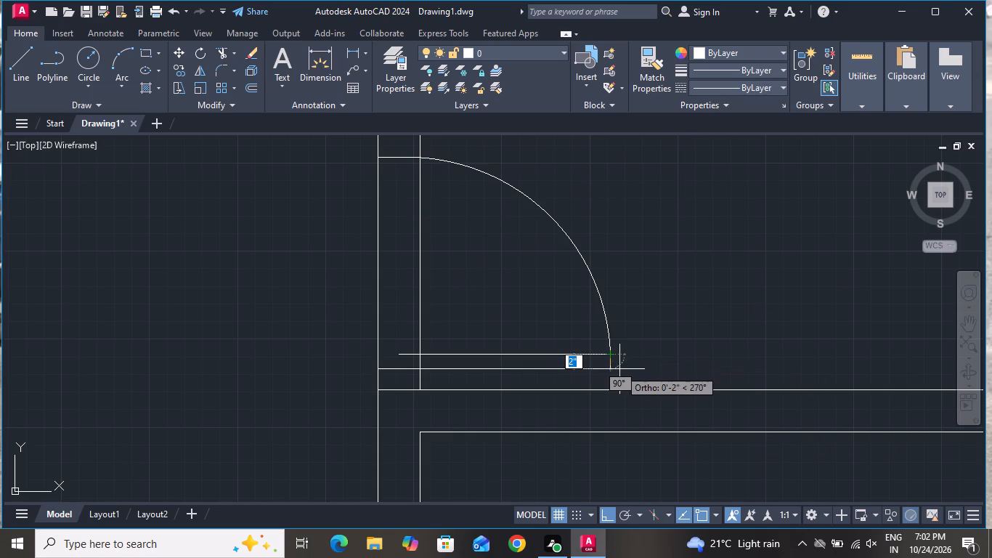
{"action": "left_click", "coordinate": [611, 370]}
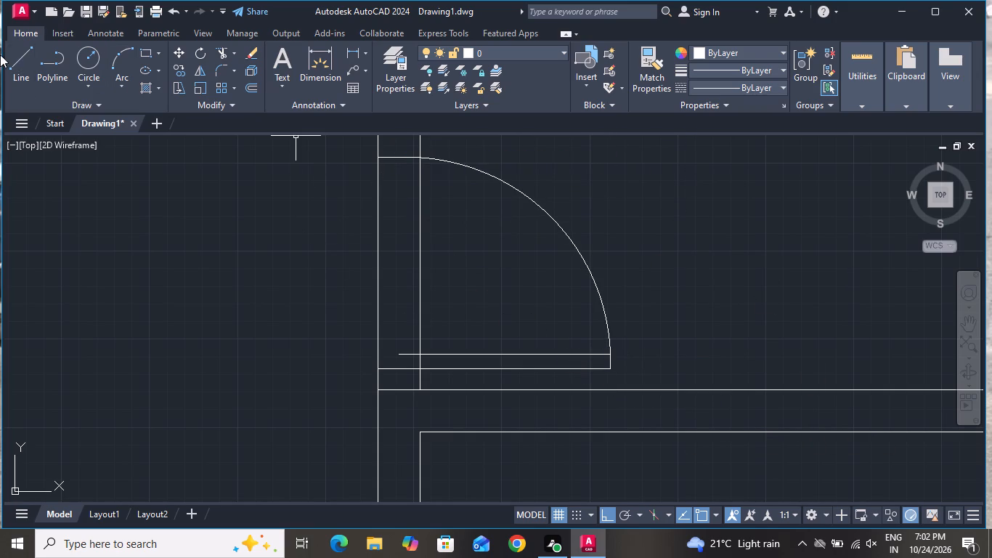
Draw a vertical 2" line closing the wall end of the new door leaf.
{"action": "left_click", "coordinate": [17, 62]}
{"action": "scroll", "coordinate": [441, 384], "scroll_direction": "up", "scroll_amount": 2}
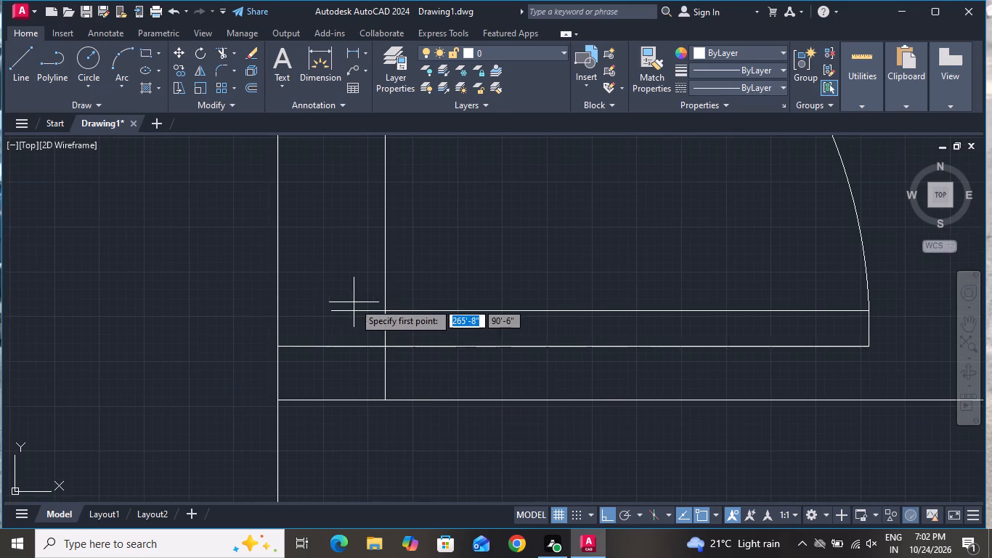
{"action": "left_click", "coordinate": [329, 310]}
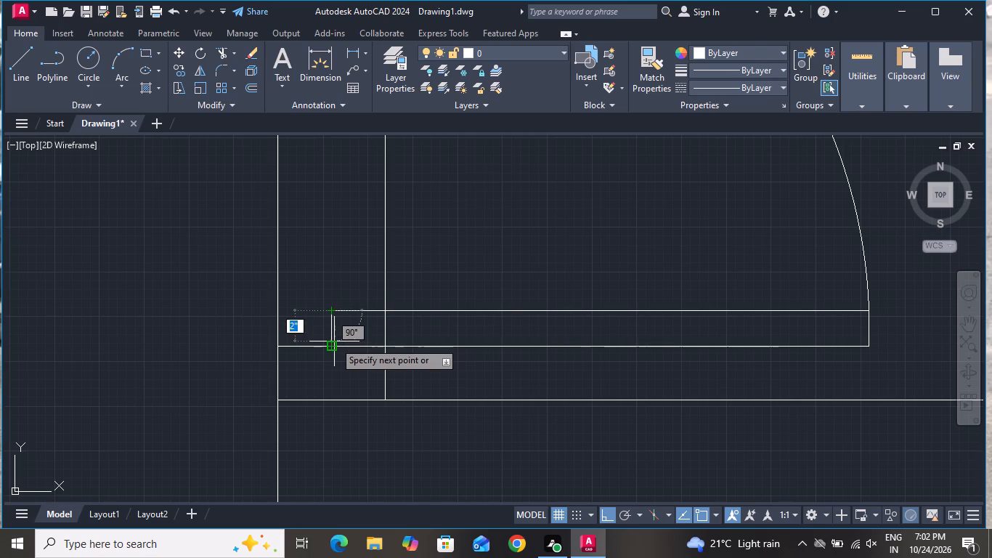
{"action": "left_click", "coordinate": [333, 344]}
{"action": "right_click", "coordinate": [333, 344]}
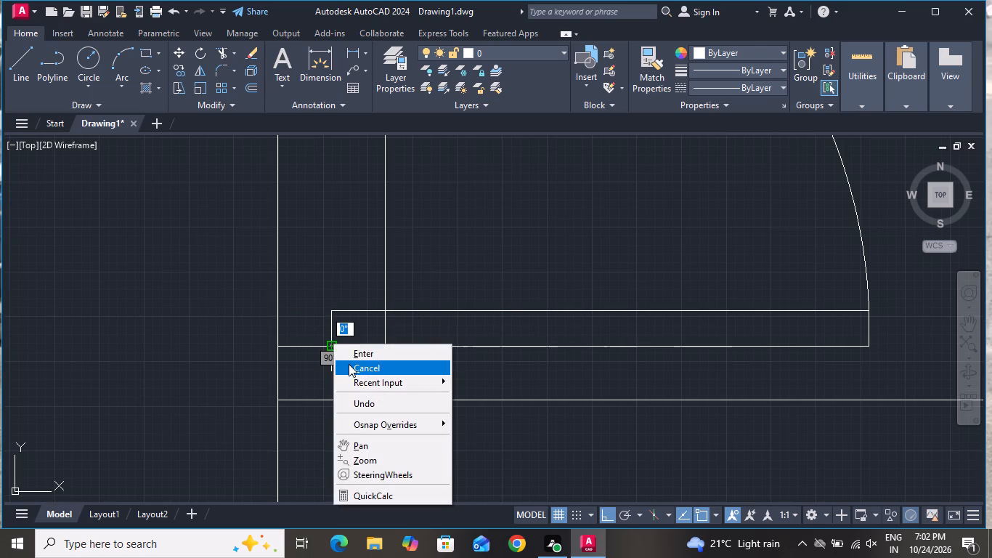
{"action": "left_click", "coordinate": [349, 364]}
Trim the leaf's lower line between its closed end and the inner wall face, and the wall lines across the door opening.
{"action": "left_click", "coordinate": [221, 53]}
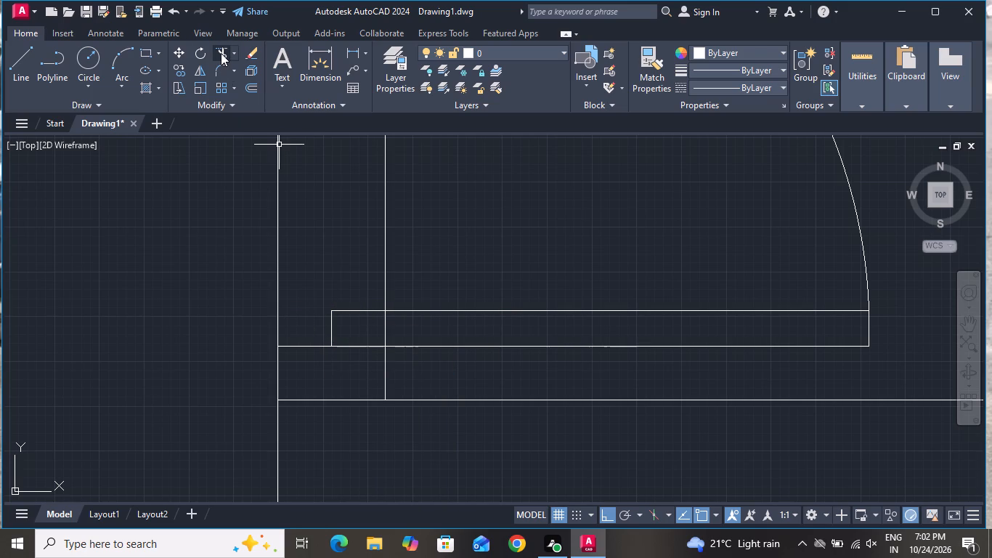
{"action": "left_click", "coordinate": [362, 339]}
{"action": "left_click", "coordinate": [363, 360]}
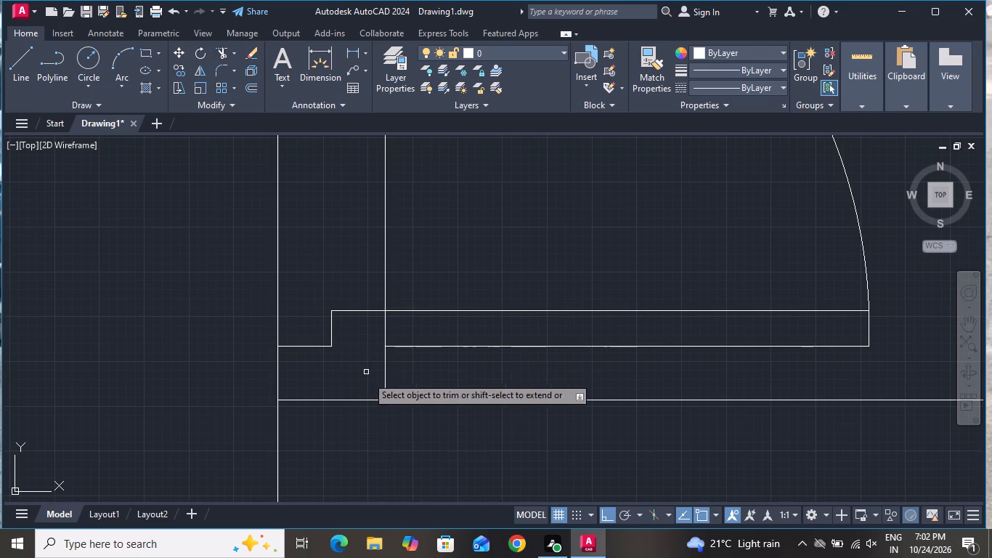
{"action": "scroll", "coordinate": [382, 421], "scroll_direction": "down", "scroll_amount": 2}
{"action": "left_click", "coordinate": [408, 291]}
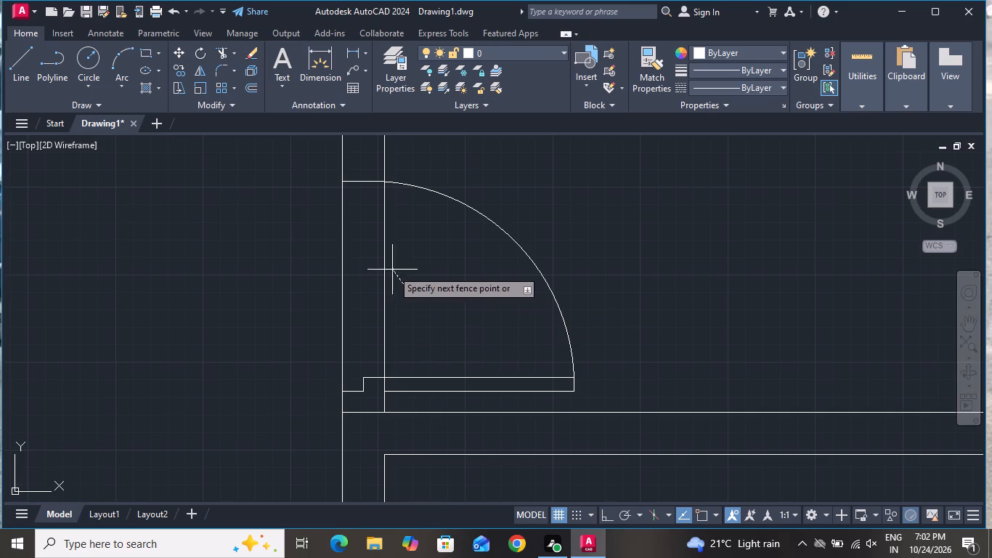
{"action": "left_click", "coordinate": [316, 217]}
{"action": "right_click", "coordinate": [325, 273]}
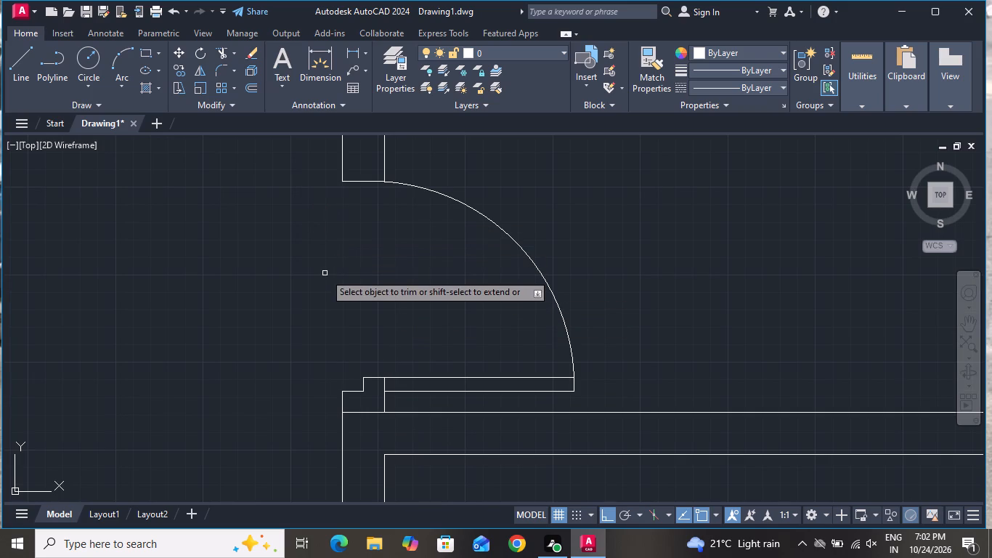
{"action": "left_click", "coordinate": [343, 293]}
Draw a horizontal line across the wall between the first and second small top rooms, in the wall's upper part.
{"action": "scroll", "coordinate": [343, 294], "scroll_direction": "down", "scroll_amount": 2}
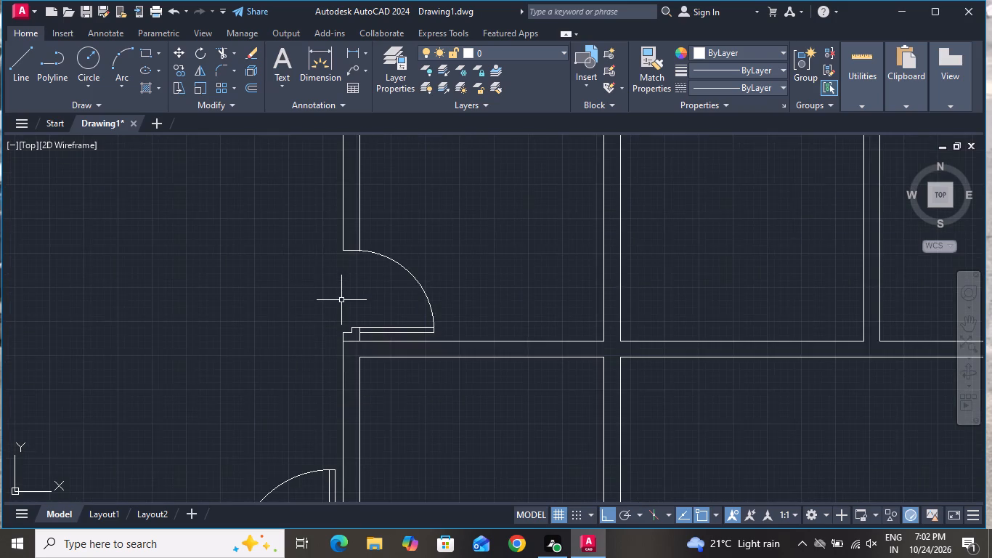
{"action": "scroll", "coordinate": [341, 300], "scroll_direction": "down", "scroll_amount": 2}
{"action": "left_click", "coordinate": [12, 60]}
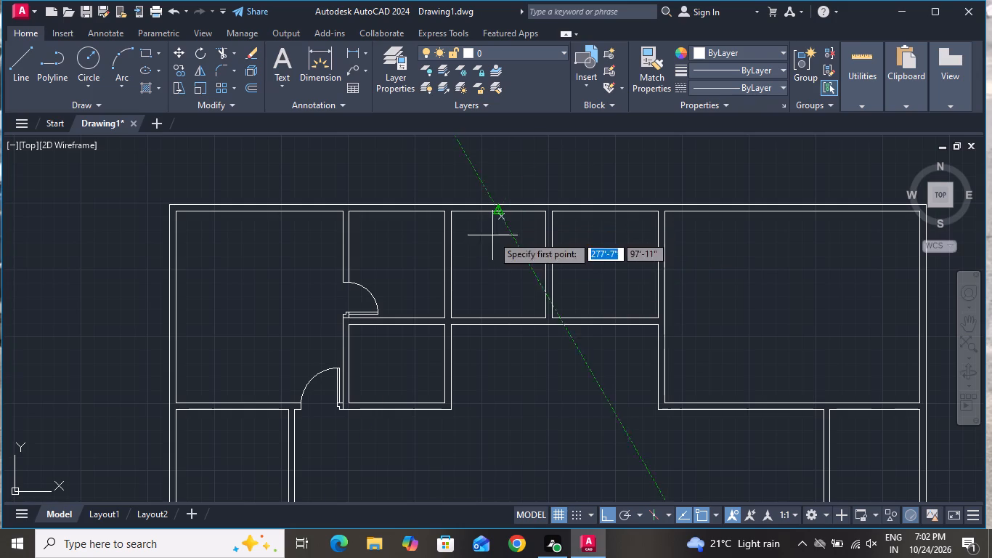
{"action": "scroll", "coordinate": [450, 232], "scroll_direction": "up", "scroll_amount": 3}
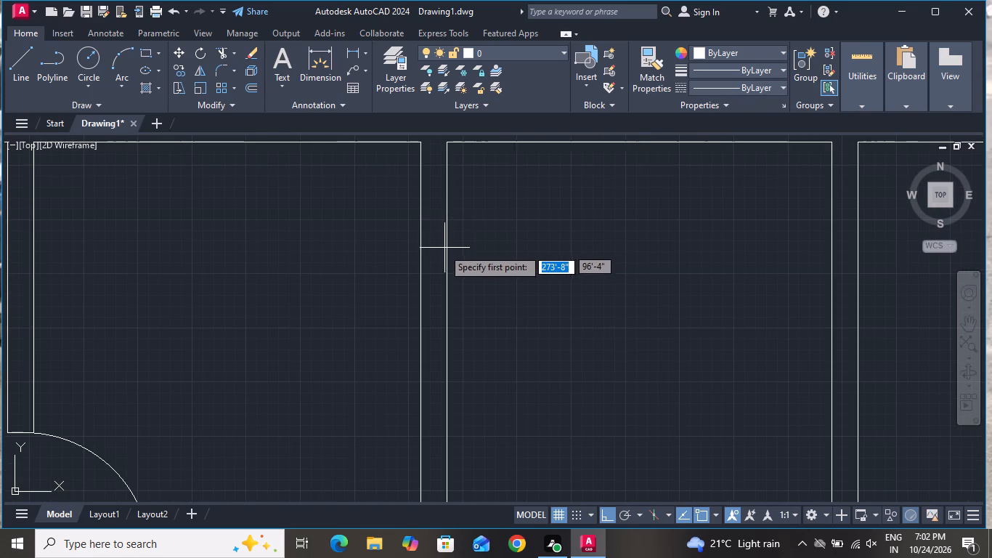
{"action": "scroll", "coordinate": [435, 255], "scroll_direction": "up", "scroll_amount": 1}
{"action": "left_click", "coordinate": [408, 258]}
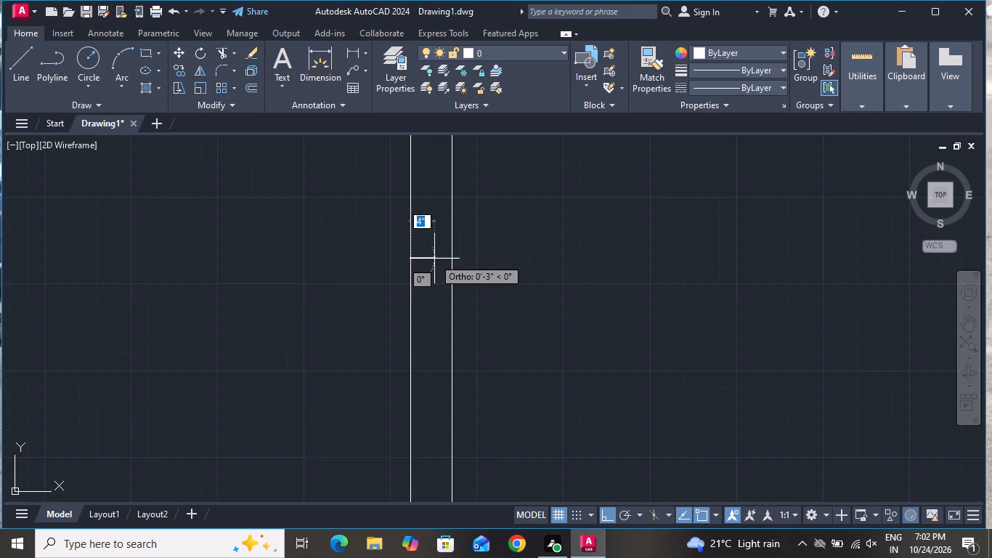
{"action": "left_click", "coordinate": [454, 257]}
{"action": "right_click", "coordinate": [456, 261]}
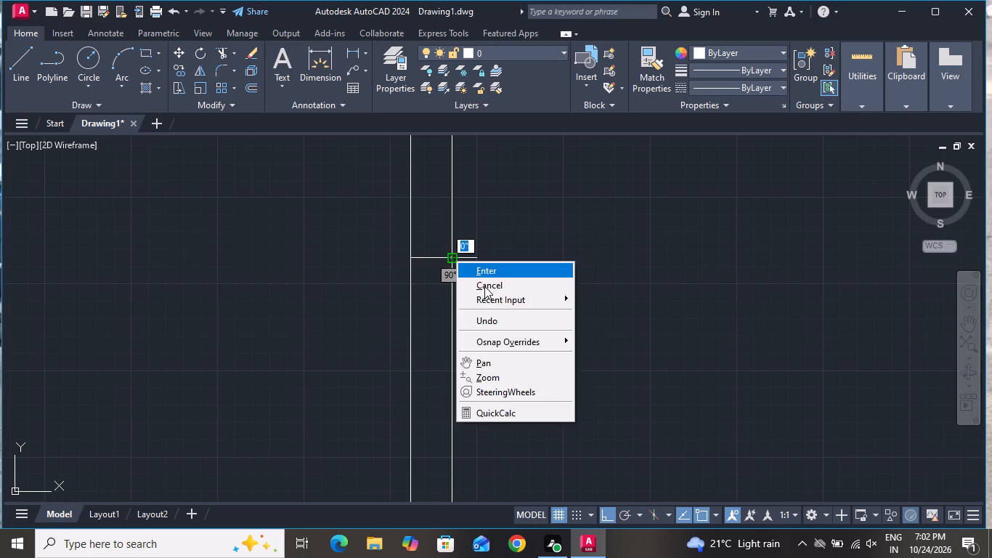
{"action": "left_click", "coordinate": [484, 286]}
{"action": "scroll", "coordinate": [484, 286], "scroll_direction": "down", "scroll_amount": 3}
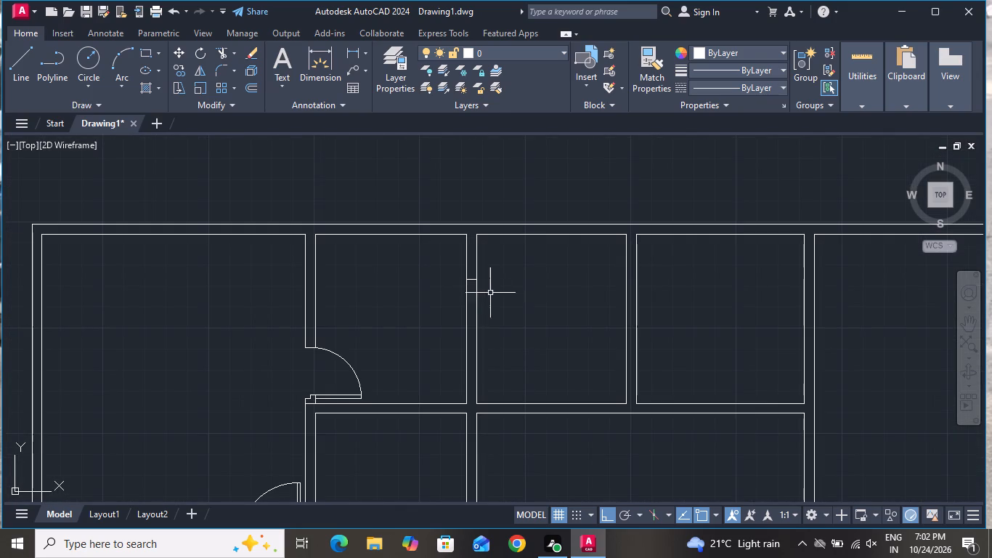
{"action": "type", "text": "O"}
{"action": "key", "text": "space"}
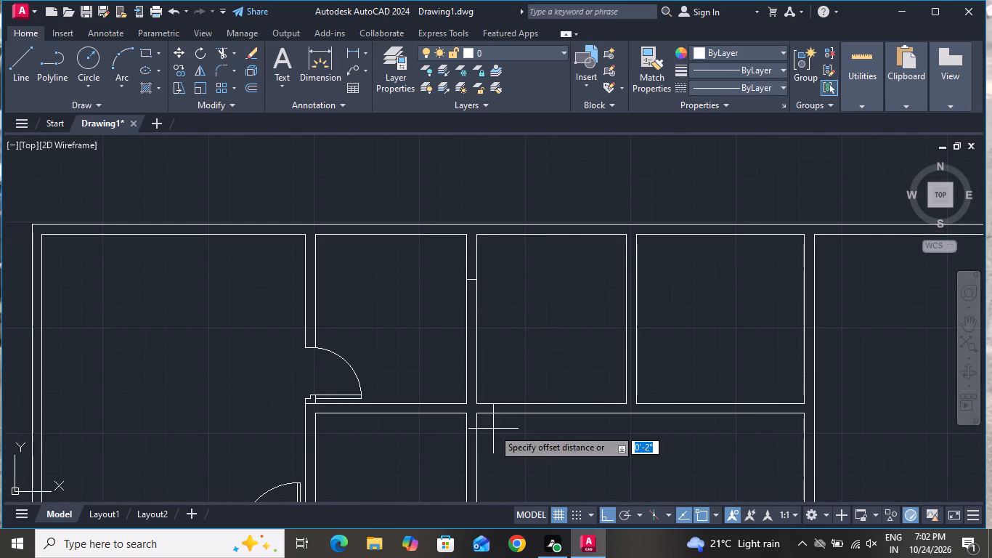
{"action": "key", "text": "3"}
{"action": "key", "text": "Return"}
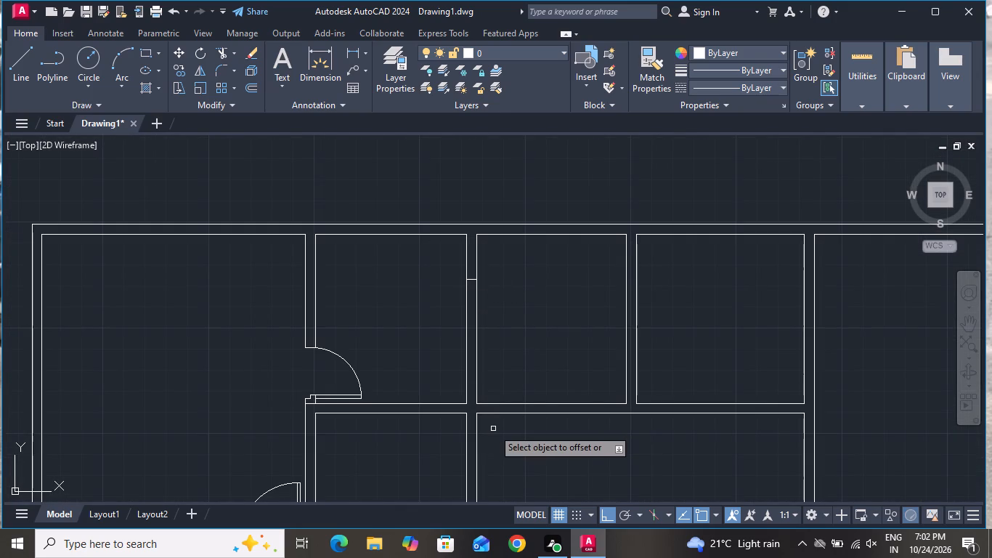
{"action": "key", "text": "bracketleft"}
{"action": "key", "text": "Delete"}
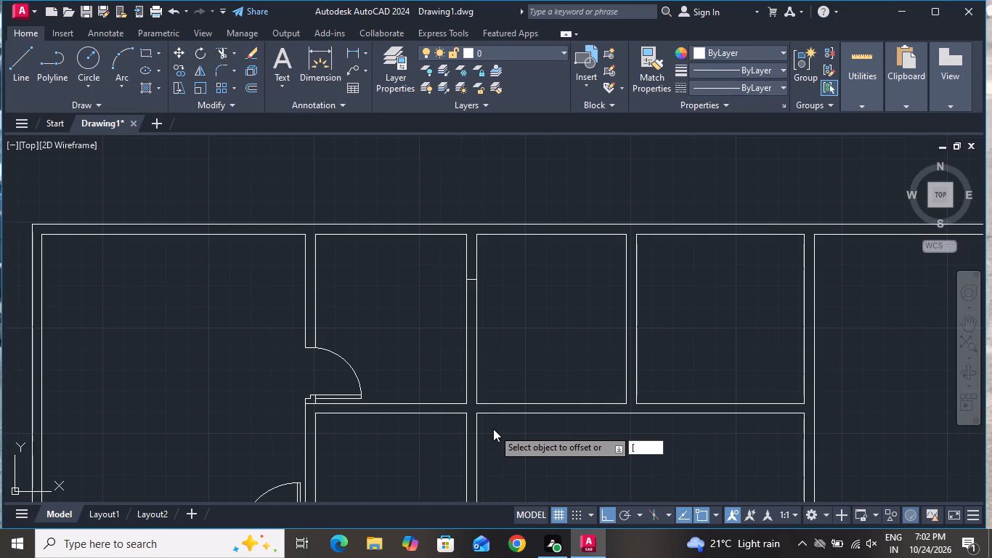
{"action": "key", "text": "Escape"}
Offset the horizontal line across the wall 3" downward to mark the upper door jamb.
{"action": "type", "text": "O"}
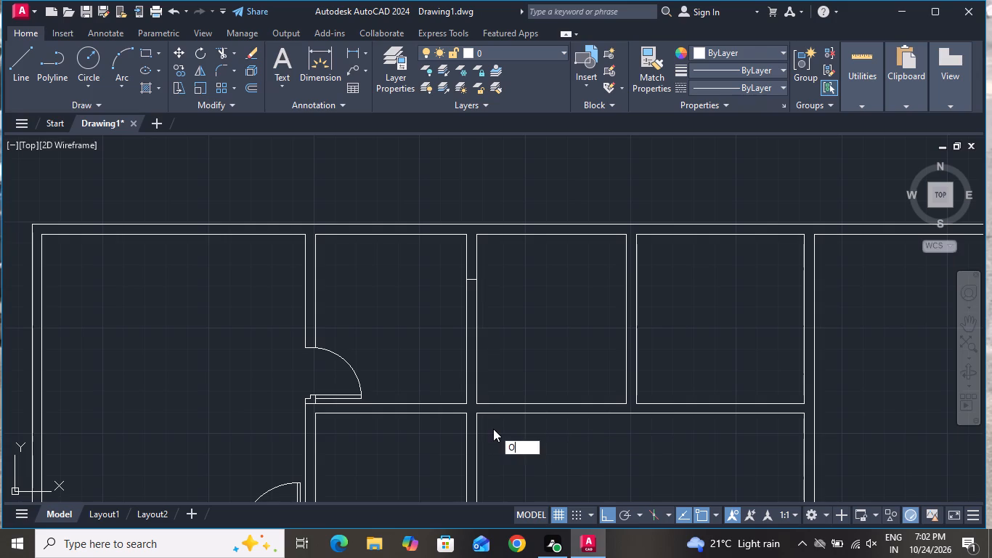
{"action": "key", "text": "space"}
{"action": "key", "text": "3"}
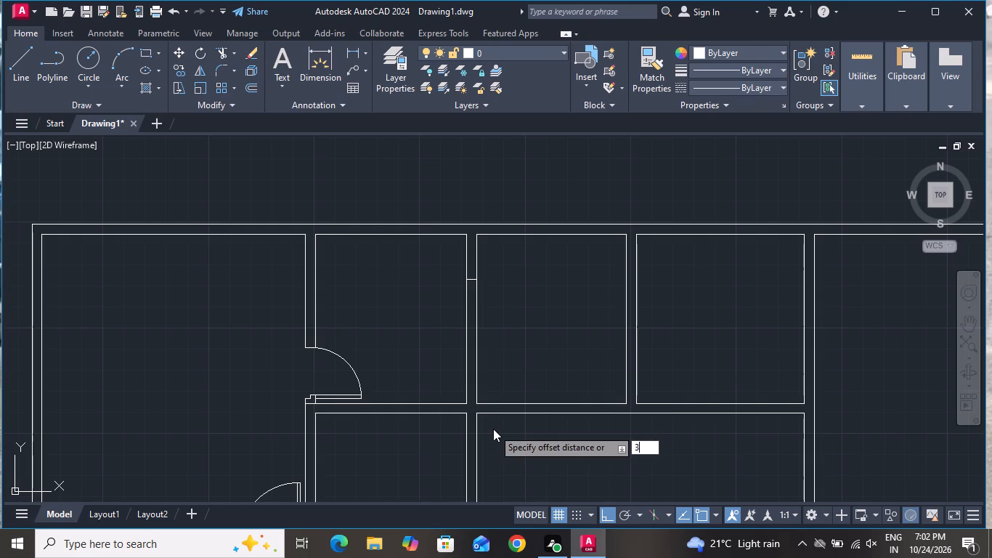
{"action": "key", "text": "shift+quotedbl"}
{"action": "key", "text": "Return"}
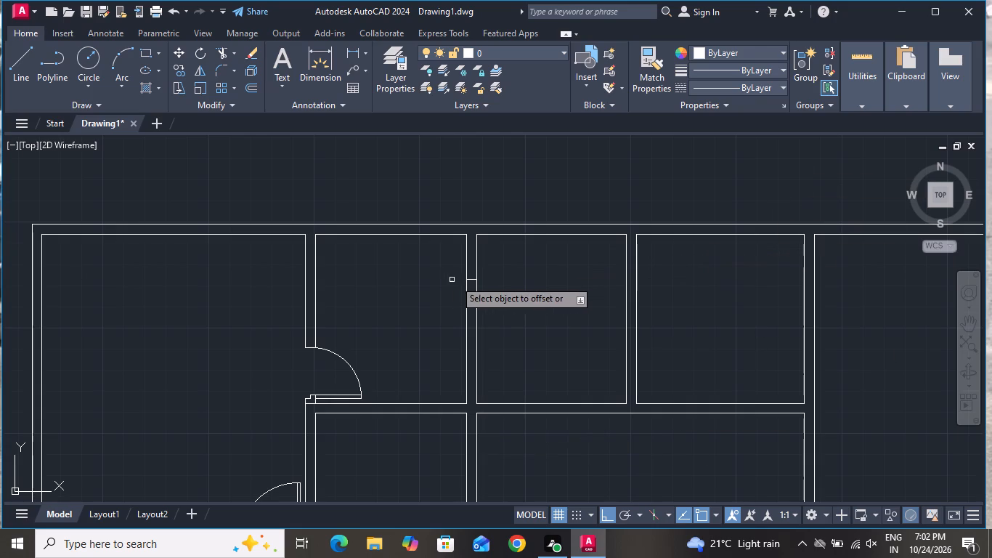
{"action": "scroll", "coordinate": [468, 280], "scroll_direction": "up", "scroll_amount": 1}
{"action": "left_click", "coordinate": [469, 280]}
{"action": "left_click", "coordinate": [472, 304]}
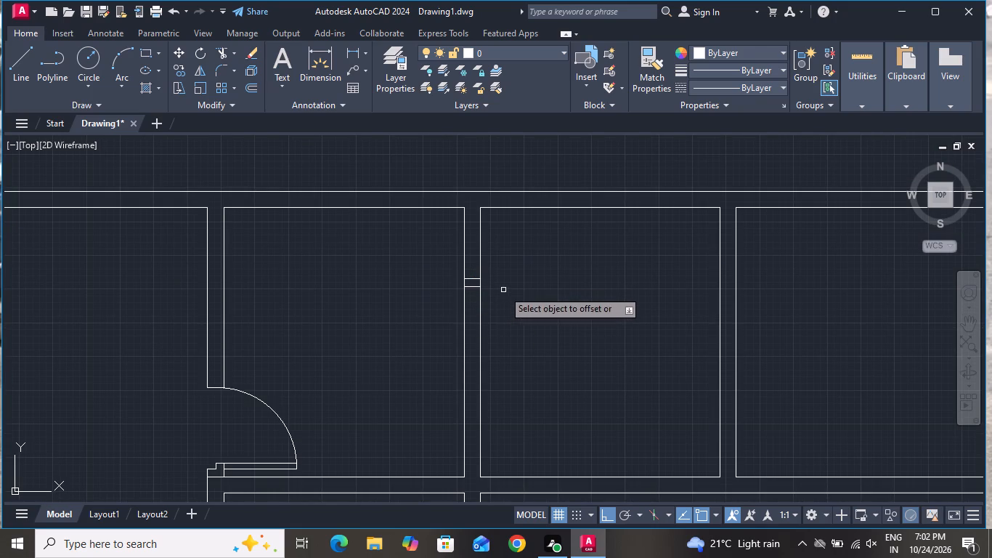
{"action": "right_click", "coordinate": [503, 290]}
{"action": "left_click", "coordinate": [524, 307]}
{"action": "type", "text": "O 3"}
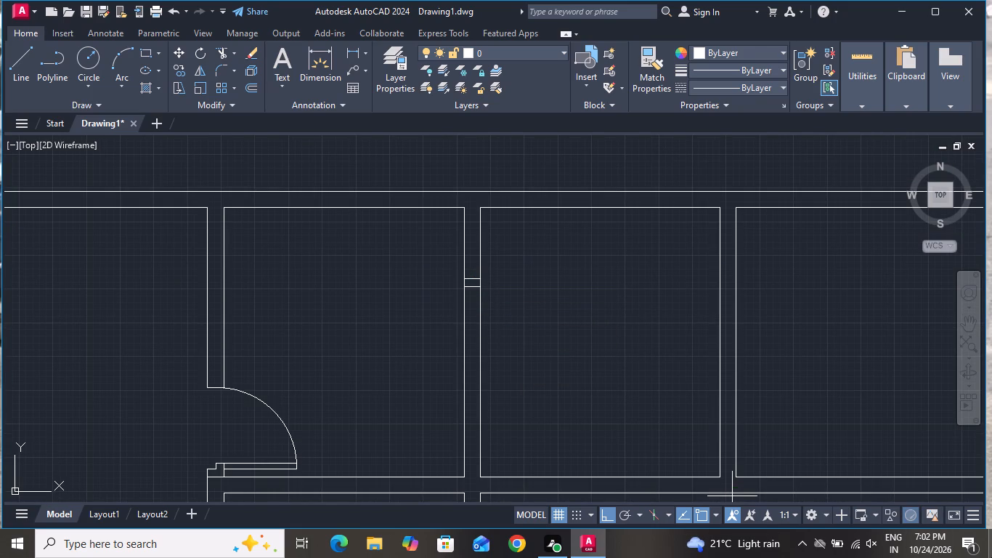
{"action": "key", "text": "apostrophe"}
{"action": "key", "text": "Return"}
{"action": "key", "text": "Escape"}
Offset the upper door jamb line 2'6" downward to mark the lower door jamb.
{"action": "type", "text": "O"}
{"action": "key", "text": "space"}
{"action": "key", "text": "2"}
{"action": "key", "text": "apostrophe"}
{"action": "key", "text": "6"}
{"action": "key", "text": "shift+quotedbl"}
{"action": "key", "text": "Return"}
{"action": "left_click", "coordinate": [472, 287]}
{"action": "left_click", "coordinate": [477, 331]}
{"action": "right_click", "coordinate": [506, 331]}
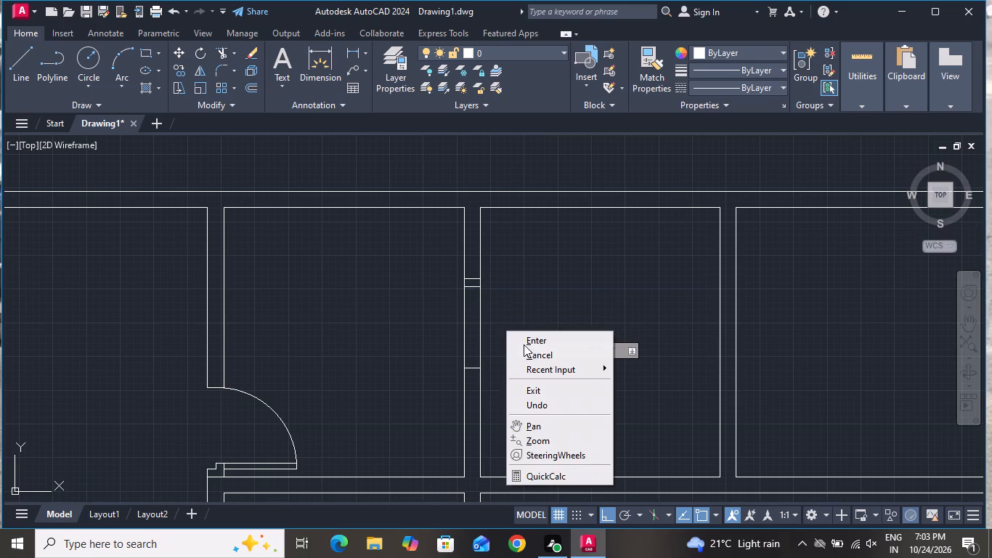
{"action": "left_click", "coordinate": [527, 354]}
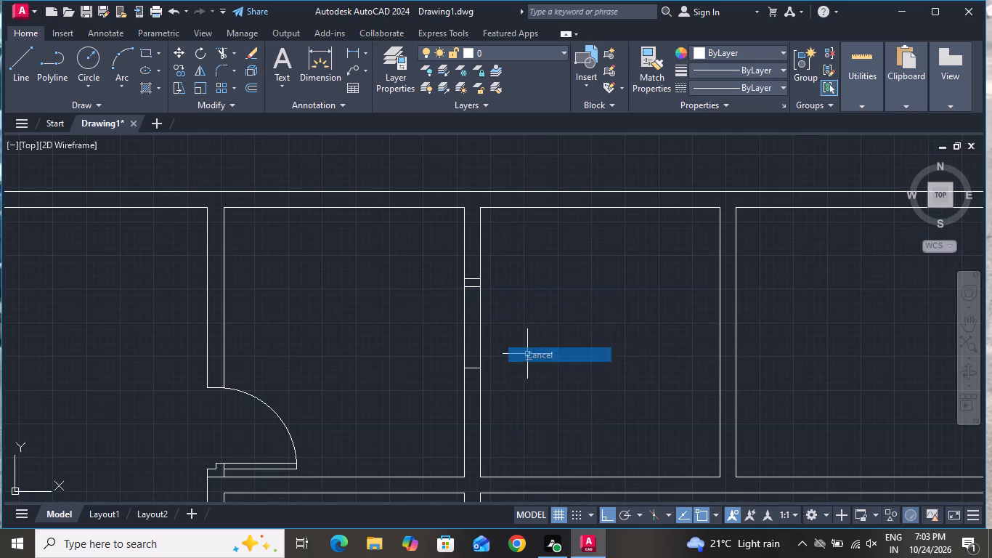
Draw a 2'6" horizontal door line from the upper jamb's midpoint rightward into the second small room.
{"action": "left_click", "coordinate": [9, 49]}
{"action": "scroll", "coordinate": [491, 288], "scroll_direction": "up", "scroll_amount": 3}
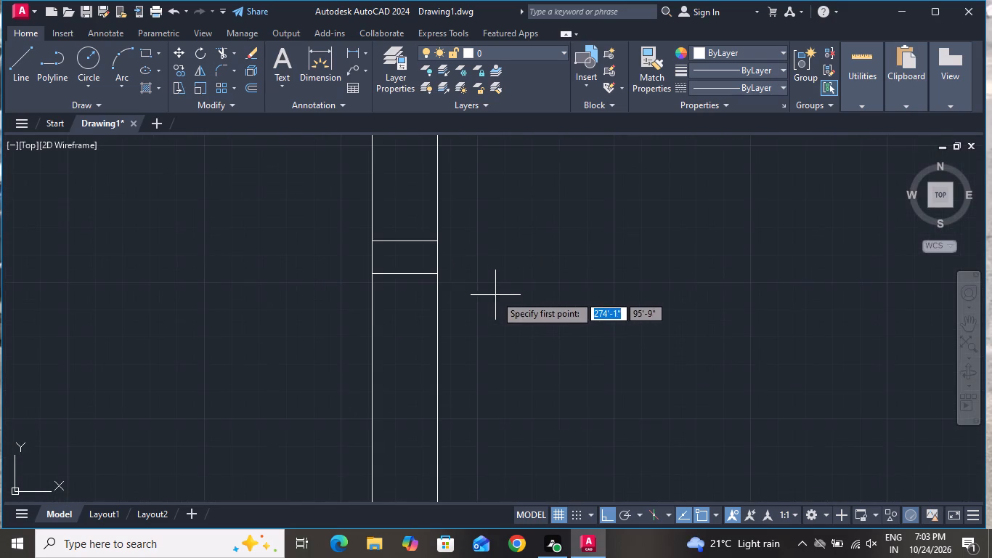
{"action": "left_click", "coordinate": [405, 272]}
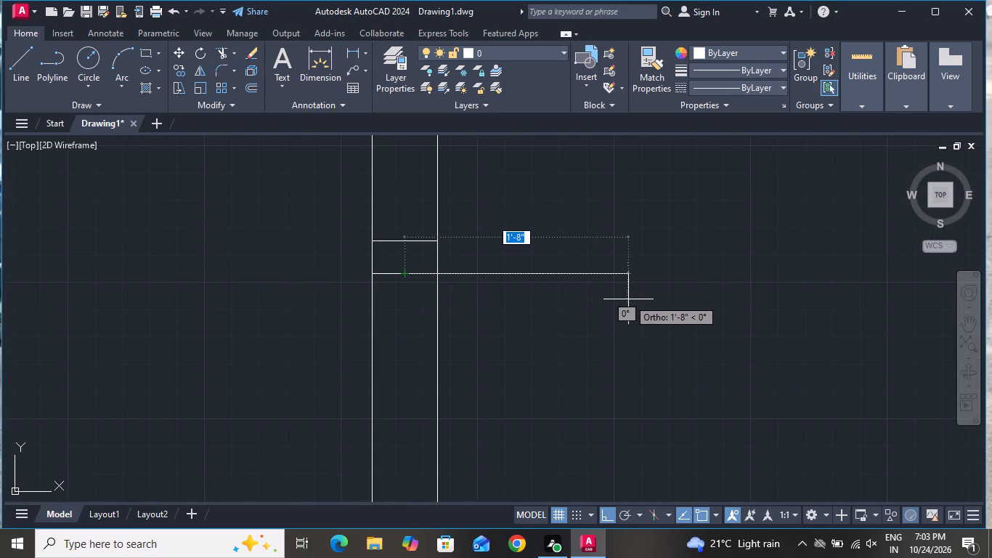
{"action": "key", "text": "2"}
{"action": "key", "text": "apostrophe"}
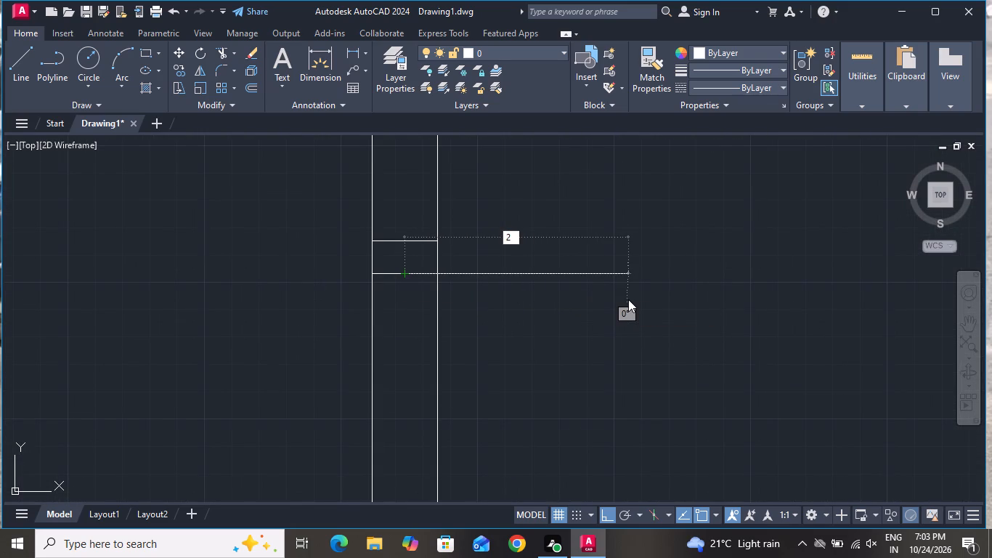
{"action": "key", "text": "6"}
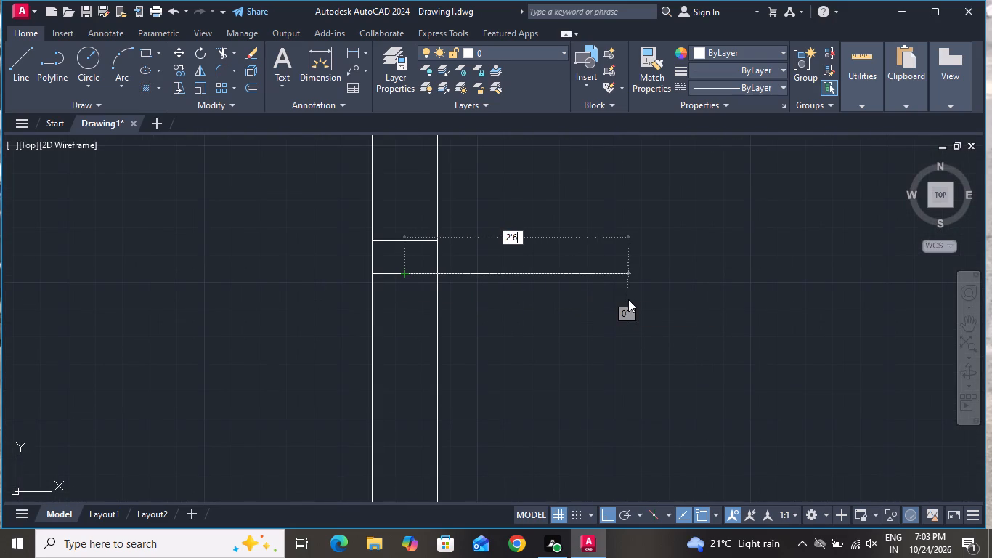
{"action": "key", "text": "shift+quotedbl"}
{"action": "key", "text": "Return"}
{"action": "right_click", "coordinate": [628, 299]}
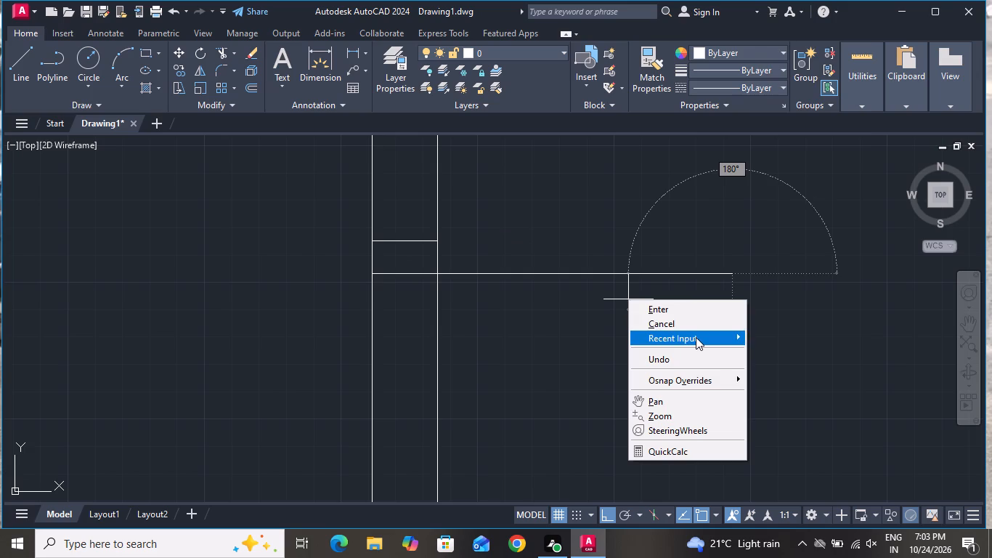
{"action": "left_click", "coordinate": [694, 316]}
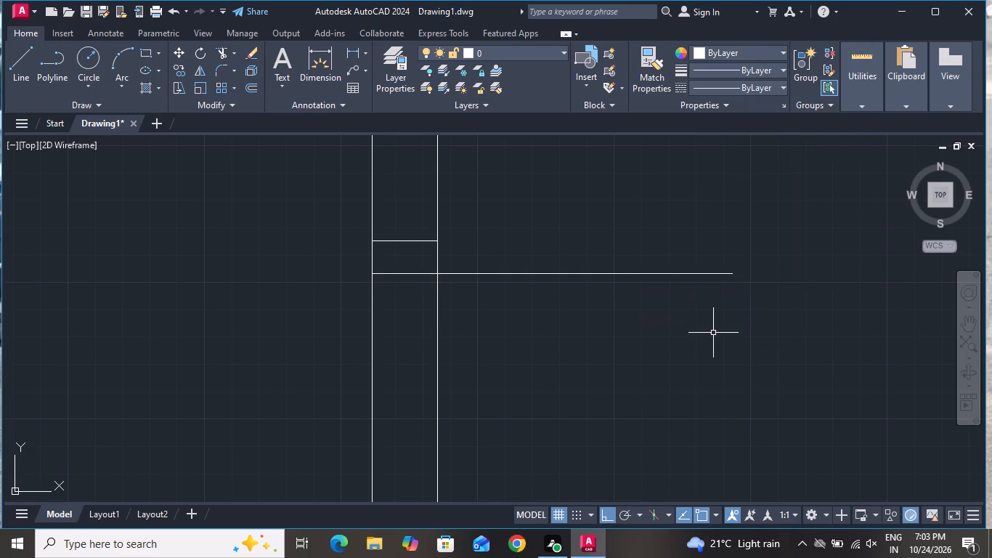
Offset the 2'6" horizontal door line 2" downward to form the door leaf's second edge.
{"action": "type", "text": "O"}
{"action": "key", "text": "space"}
{"action": "key", "text": "2"}
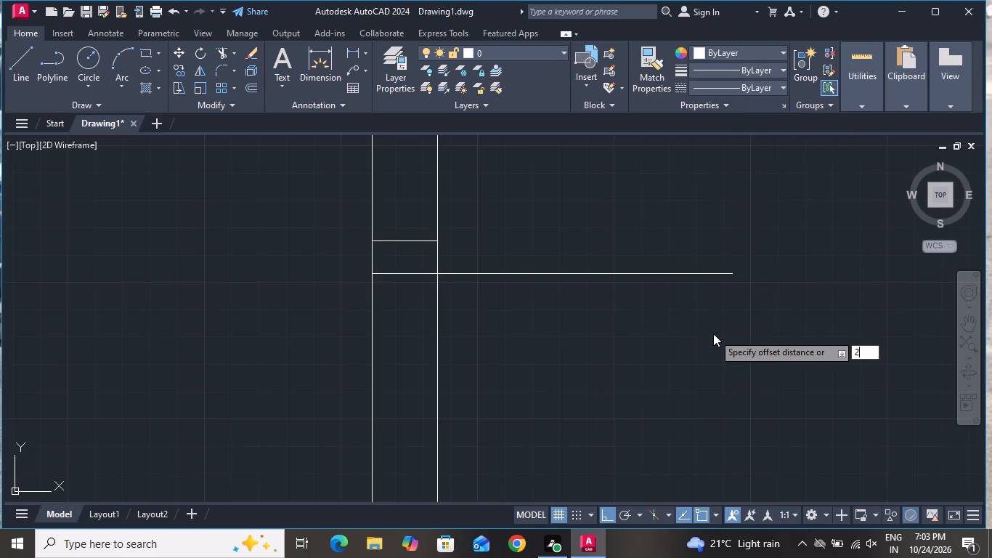
{"action": "key", "text": "shift+quotedbl"}
{"action": "key", "text": "Return"}
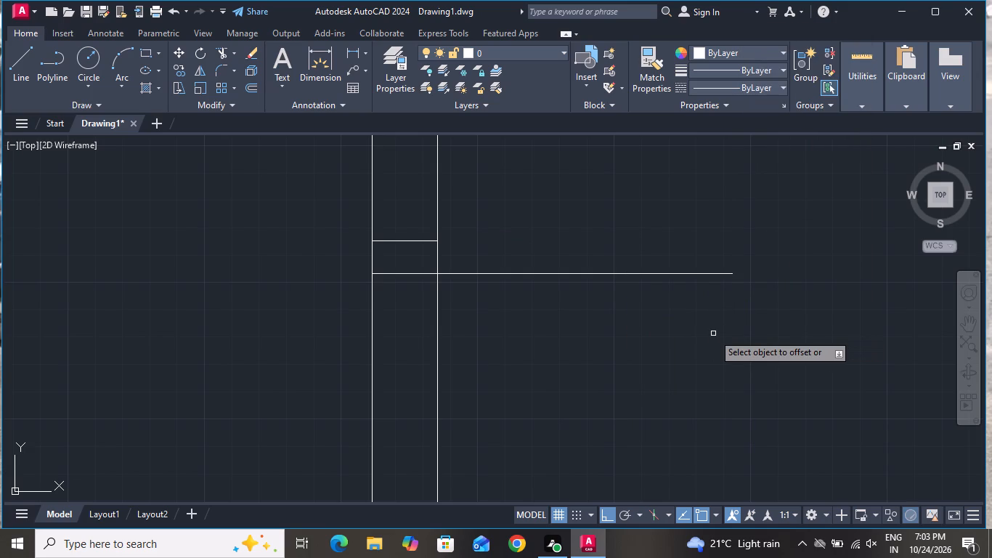
{"action": "left_click", "coordinate": [551, 275]}
{"action": "left_click", "coordinate": [550, 308]}
{"action": "right_click", "coordinate": [547, 313]}
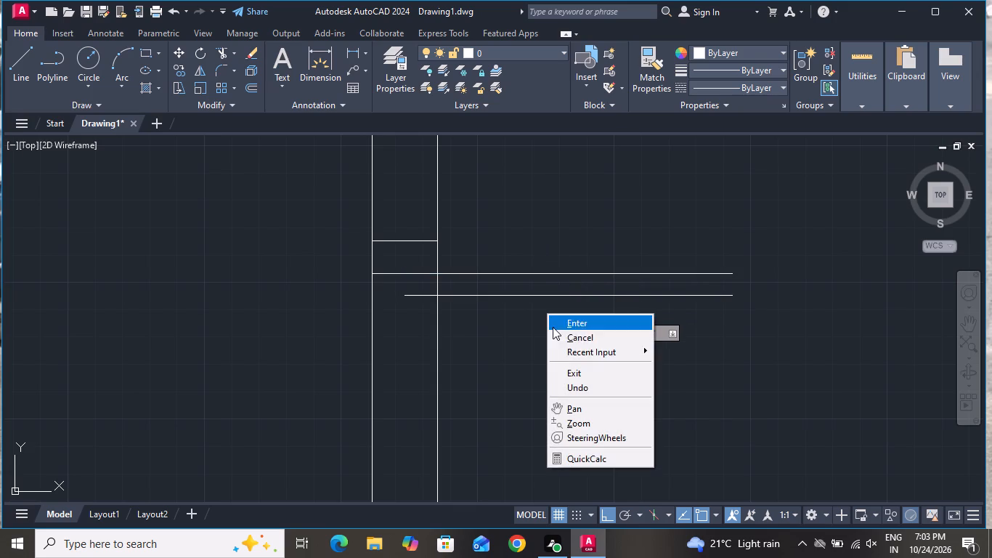
{"action": "left_click", "coordinate": [560, 332]}
Draw the door's swing arc from the lower jamb's midpoint through the lower leaf line's free end to the upper leaf line's free end.
{"action": "scroll", "coordinate": [564, 331], "scroll_direction": "down", "scroll_amount": 3}
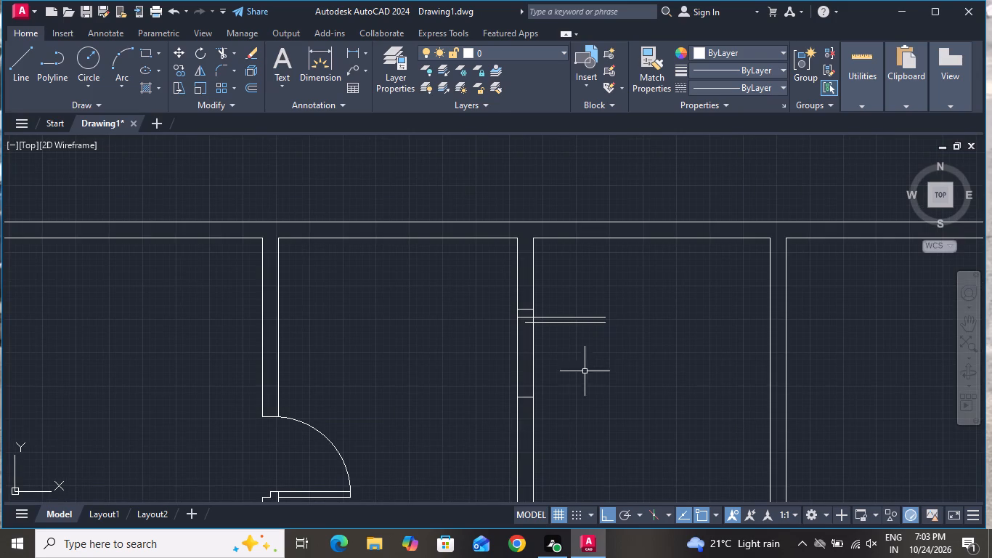
{"action": "type", "text": "A"}
{"action": "key", "text": "space"}
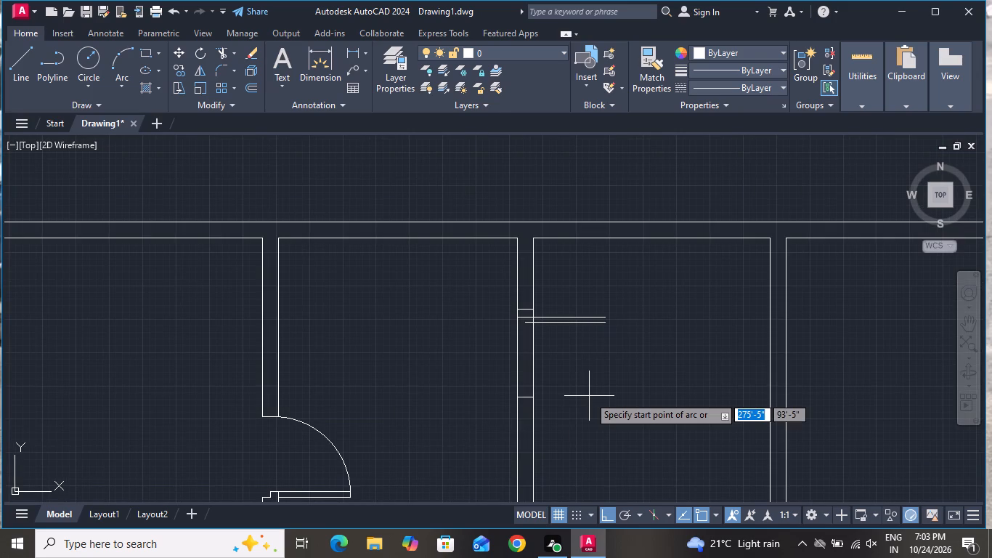
{"action": "scroll", "coordinate": [508, 391], "scroll_direction": "up", "scroll_amount": 2}
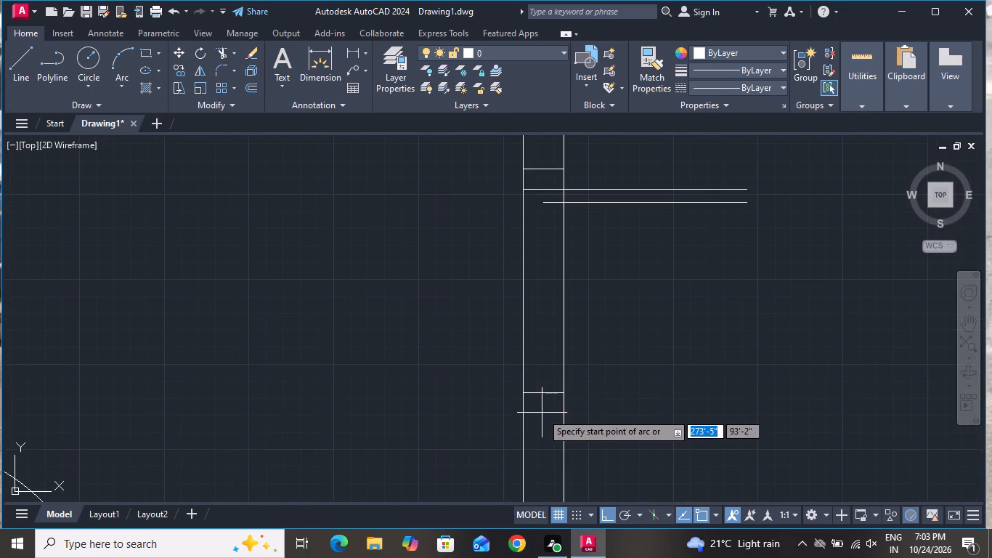
{"action": "left_click", "coordinate": [540, 390]}
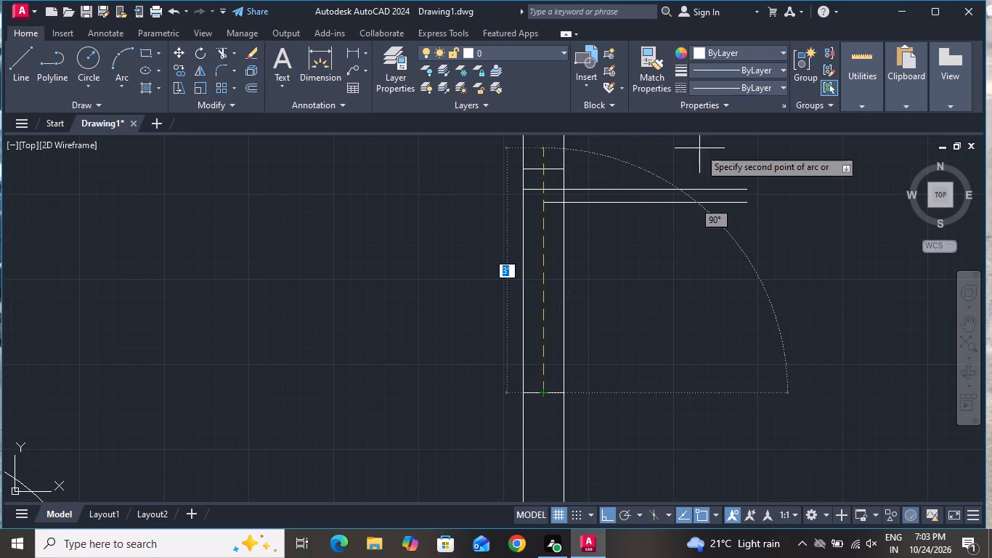
{"action": "left_click", "coordinate": [749, 198]}
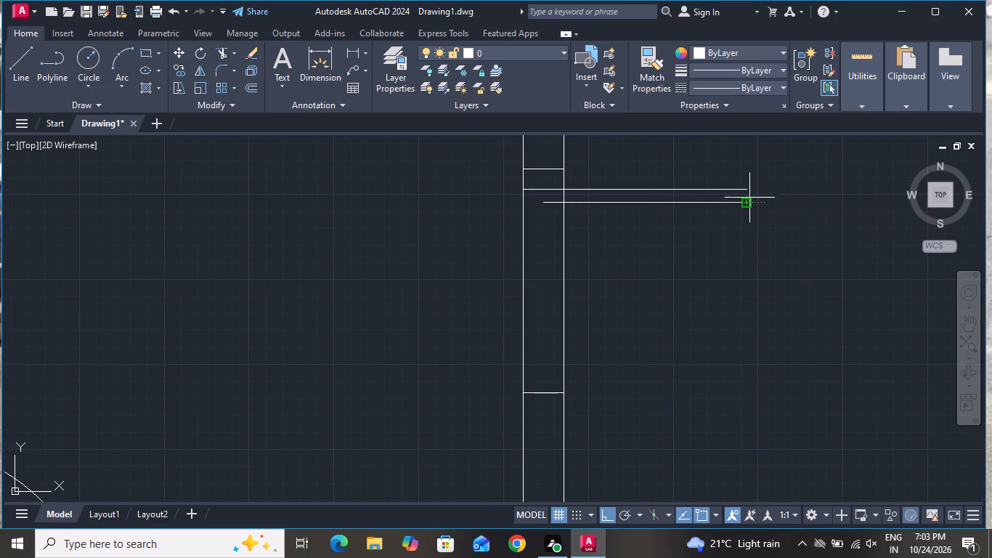
{"action": "left_click", "coordinate": [748, 189]}
Draw a short vertical line closing the door leaf's hinge end between its two edges inside the wall.
{"action": "left_click", "coordinate": [15, 67]}
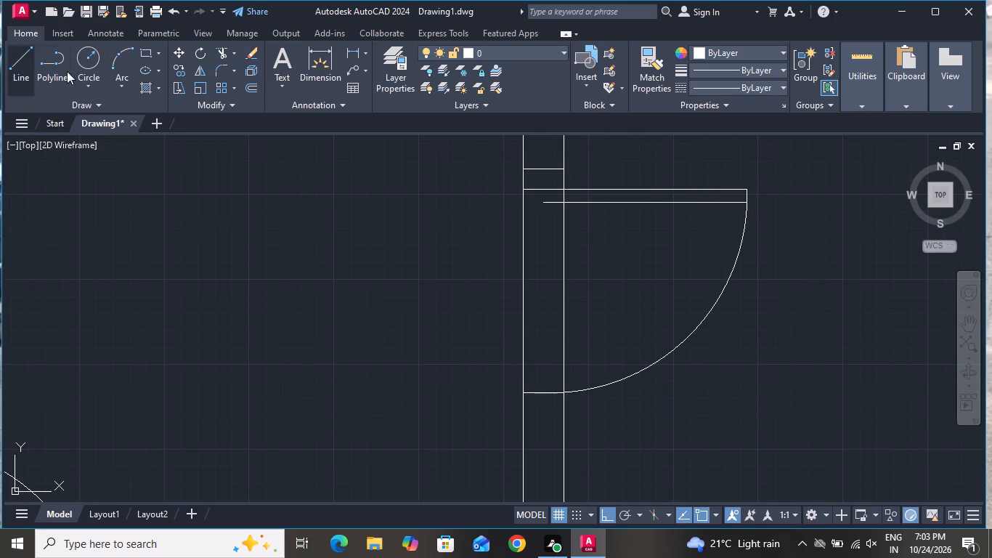
{"action": "scroll", "coordinate": [544, 173], "scroll_direction": "up", "scroll_amount": 2}
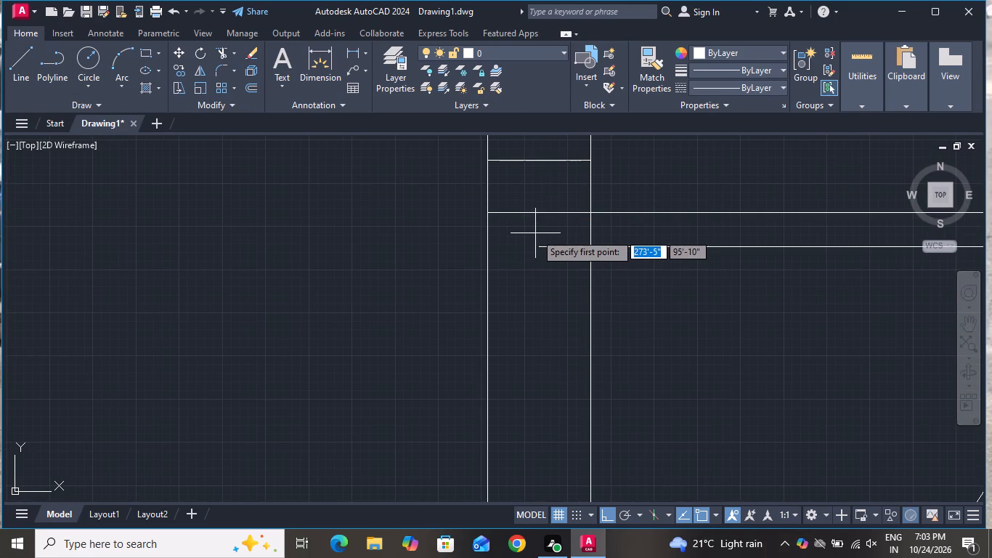
{"action": "left_click", "coordinate": [534, 243]}
{"action": "left_click", "coordinate": [538, 214]}
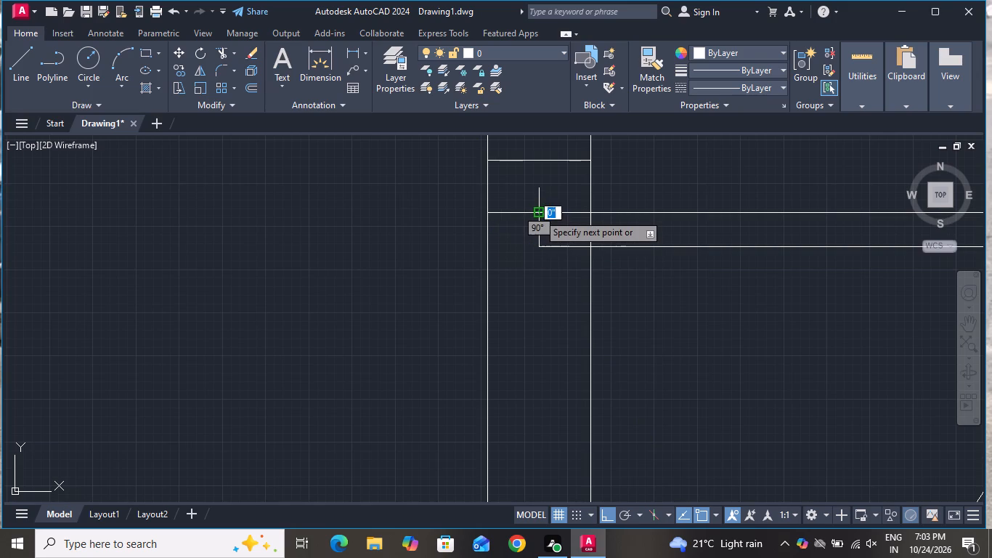
{"action": "right_click", "coordinate": [542, 214]}
{"action": "left_click", "coordinate": [553, 236]}
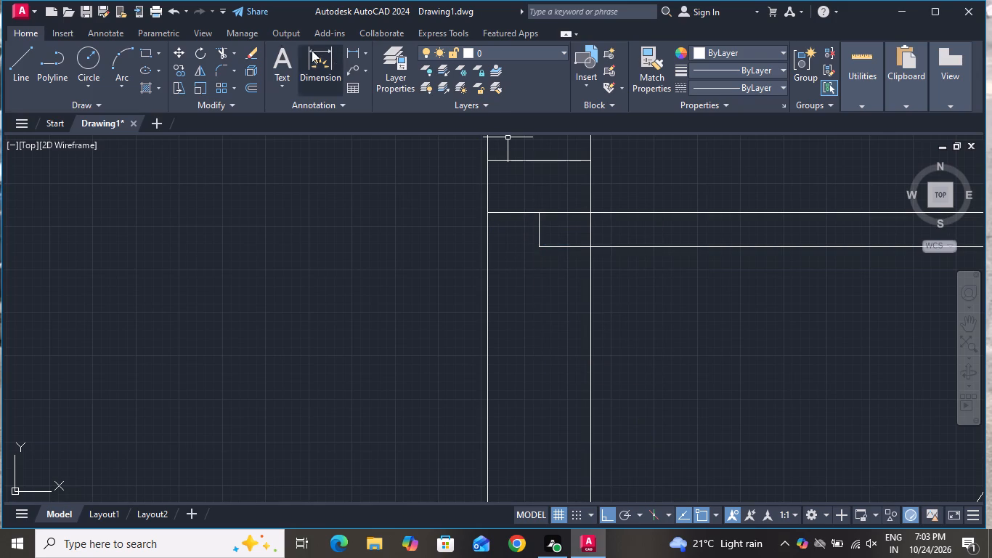
Trim the leaf's upper line inside the wall, between the hinge-end line and the wall's right face.
{"action": "left_click", "coordinate": [216, 49]}
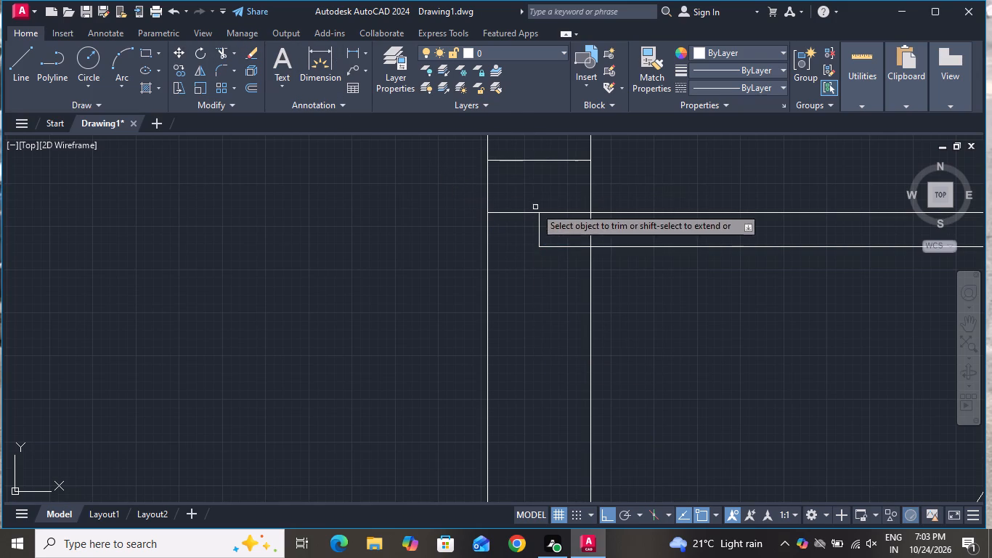
{"action": "left_click", "coordinate": [558, 217]}
{"action": "left_click", "coordinate": [564, 201]}
{"action": "scroll", "coordinate": [561, 181], "scroll_direction": "down", "scroll_amount": 2}
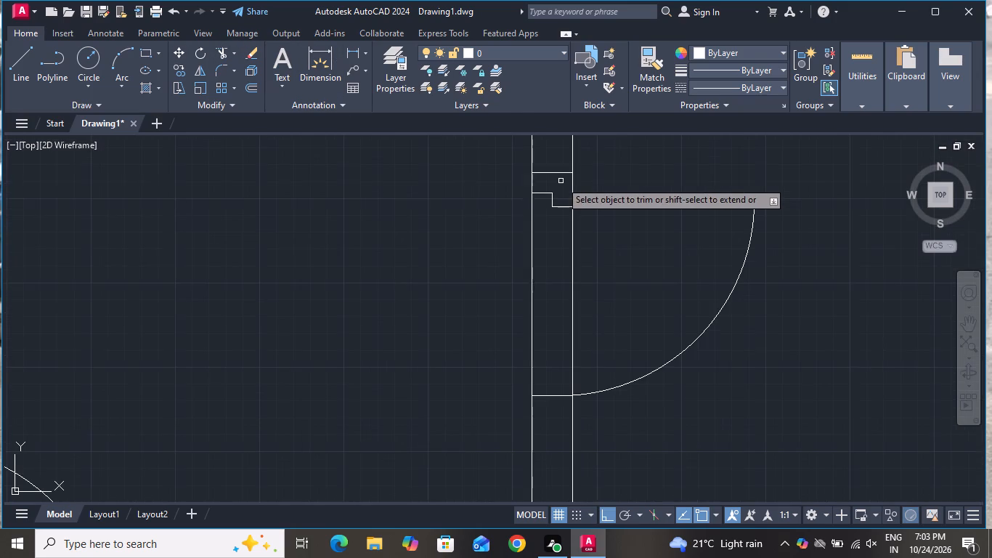
{"action": "left_click", "coordinate": [562, 179]}
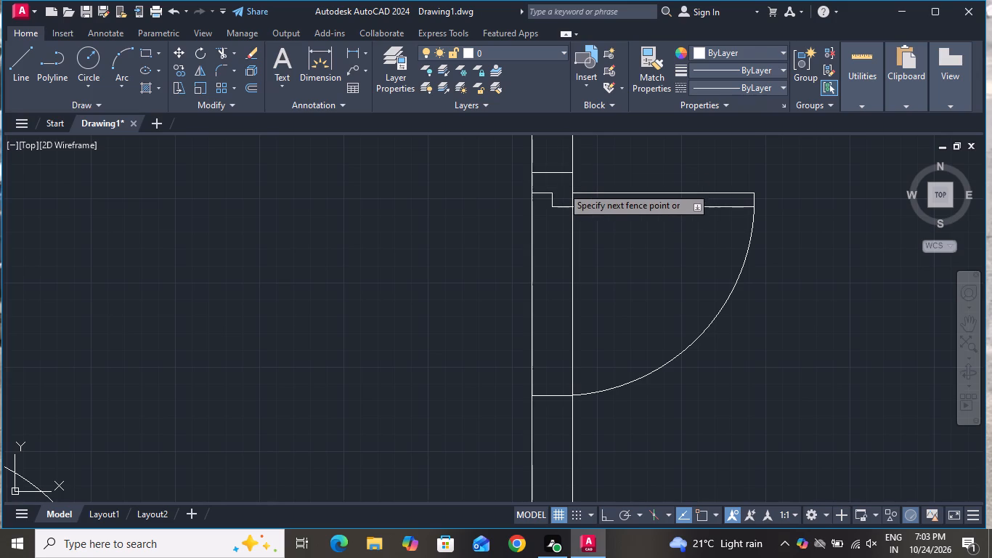
{"action": "left_click", "coordinate": [562, 187]}
Trim both wall lines between the upper and lower jambs to open the doorway between the first and second small rooms.
{"action": "left_click", "coordinate": [583, 233]}
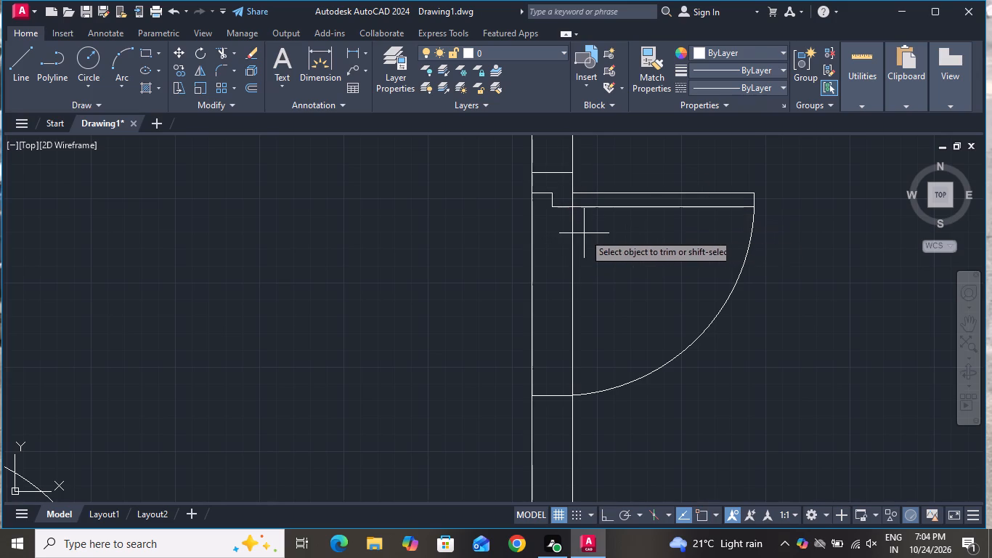
{"action": "left_click", "coordinate": [517, 242]}
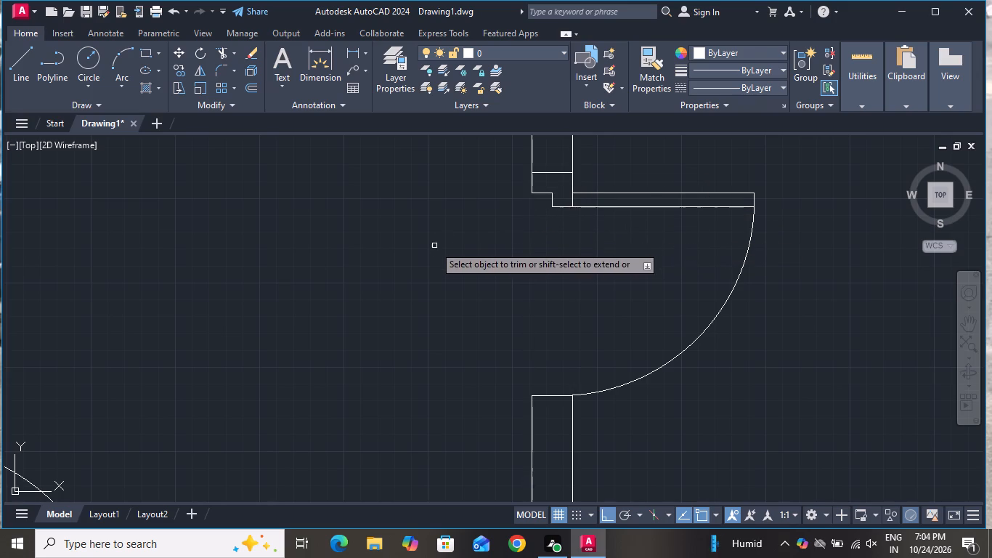
{"action": "scroll", "coordinate": [434, 251], "scroll_direction": "down", "scroll_amount": 3}
{"action": "right_click", "coordinate": [439, 246]}
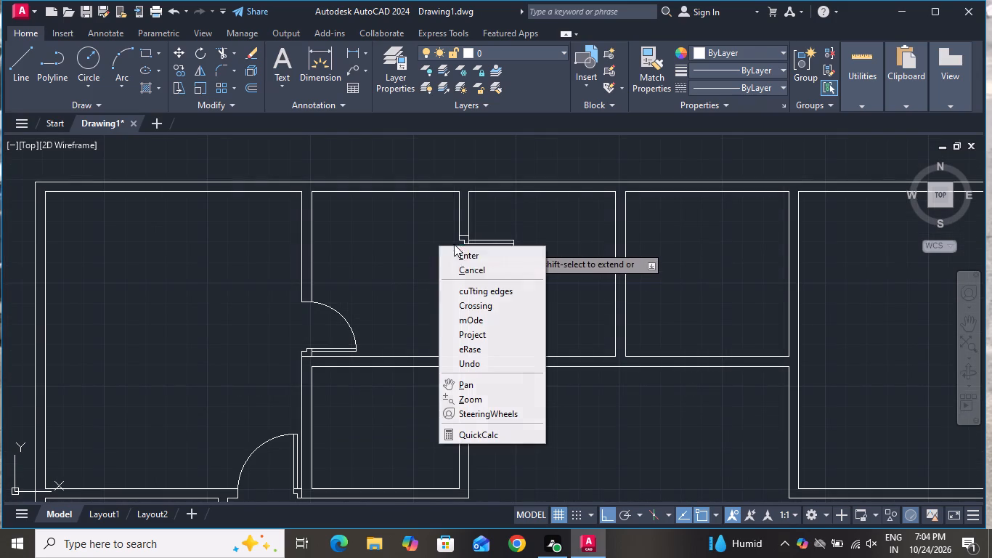
{"action": "left_click", "coordinate": [454, 264]}
Draw a horizontal line across the wall between the second and third small top rooms, in the wall's upper part.
{"action": "left_click", "coordinate": [18, 69]}
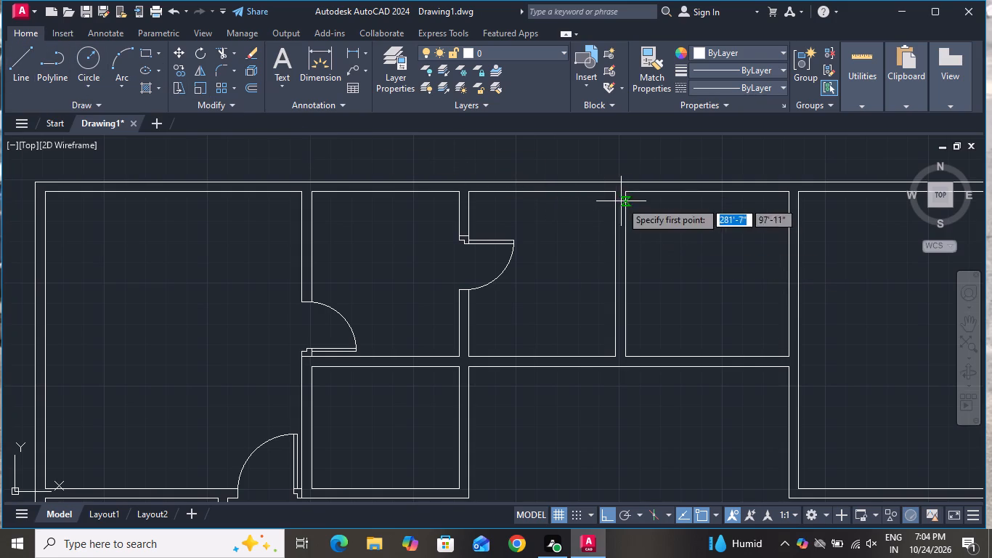
{"action": "scroll", "coordinate": [618, 224], "scroll_direction": "up", "scroll_amount": 2}
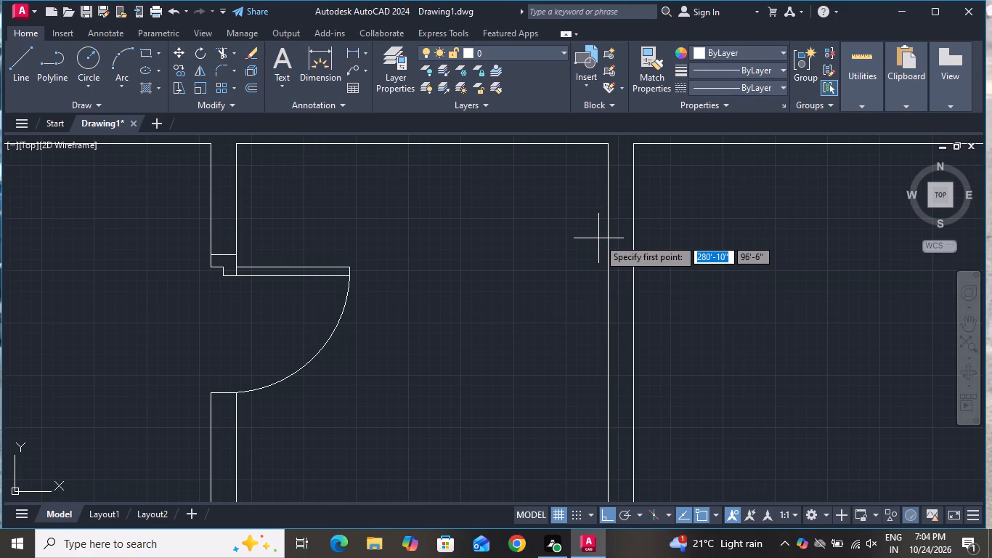
{"action": "left_click", "coordinate": [607, 238]}
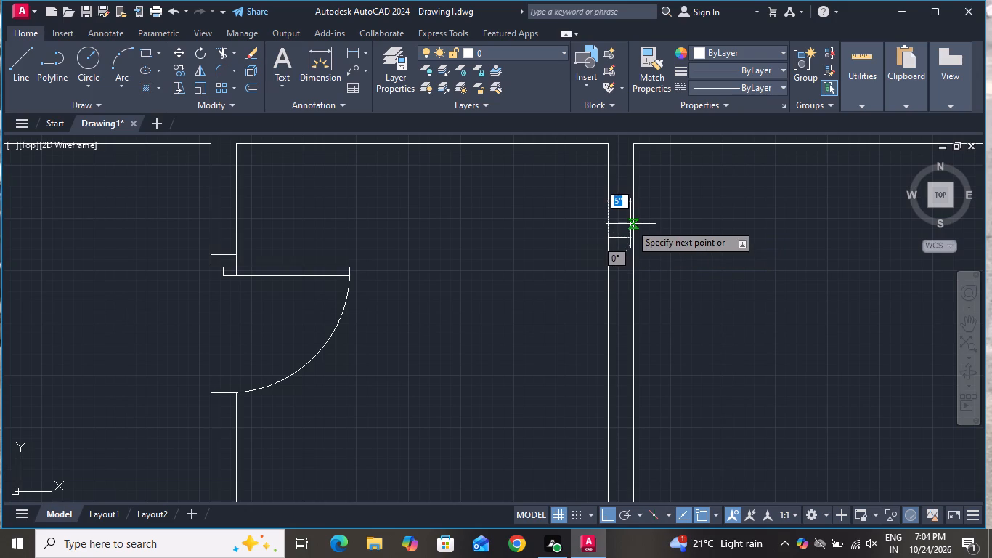
{"action": "scroll", "coordinate": [638, 229], "scroll_direction": "up", "scroll_amount": 3}
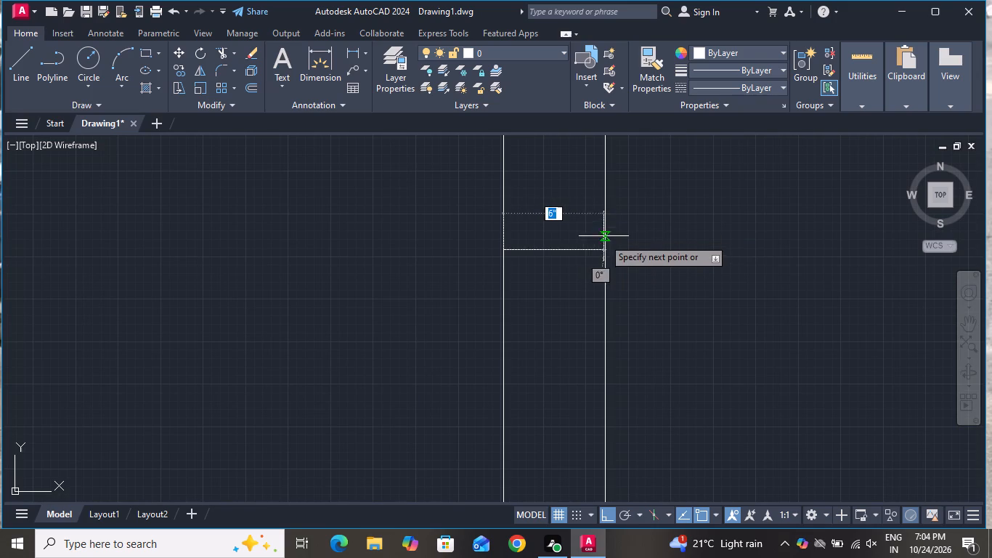
{"action": "left_click", "coordinate": [603, 246]}
{"action": "right_click", "coordinate": [603, 247]}
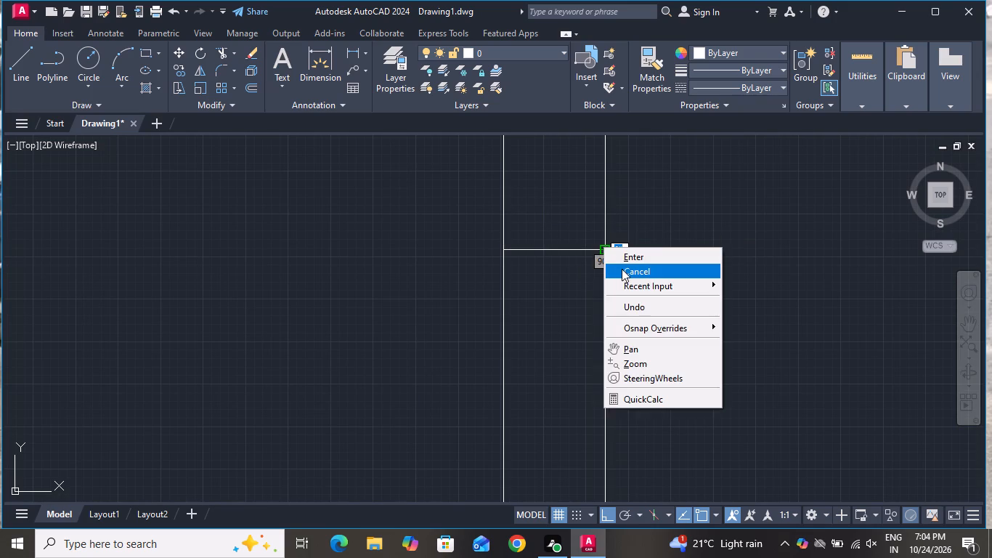
{"action": "left_click", "coordinate": [622, 269]}
Draw a second horizontal line across the same wall, about 2'9" below the first one.
{"action": "left_click", "coordinate": [24, 70]}
{"action": "scroll", "coordinate": [444, 266], "scroll_direction": "down", "scroll_amount": 1}
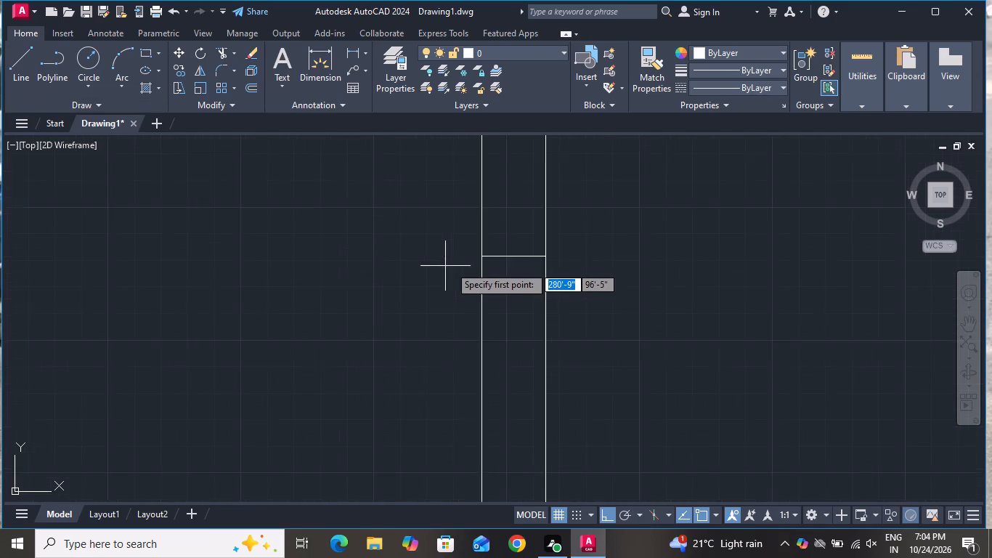
{"action": "scroll", "coordinate": [452, 266], "scroll_direction": "down", "scroll_amount": 2}
{"action": "scroll", "coordinate": [484, 350], "scroll_direction": "down", "scroll_amount": 1}
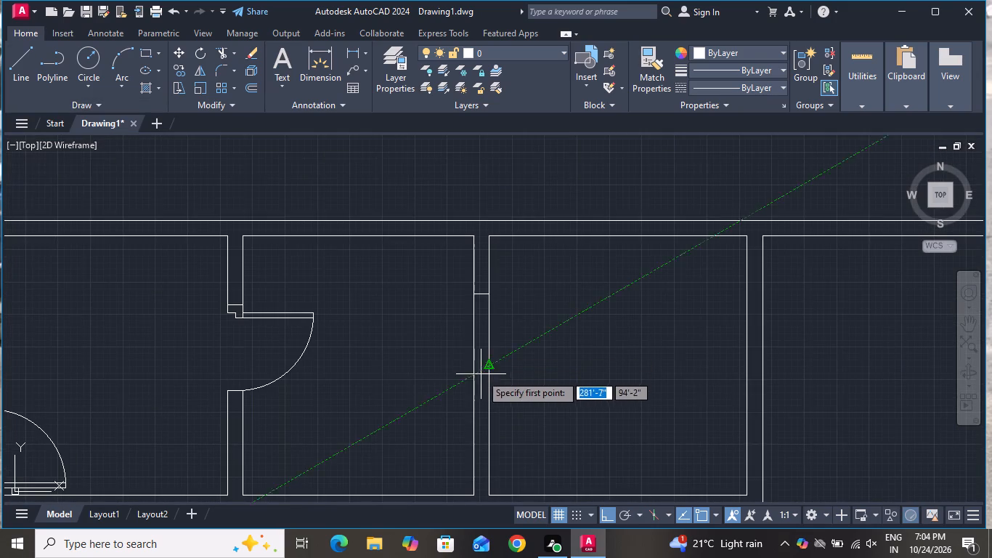
{"action": "scroll", "coordinate": [474, 375], "scroll_direction": "up", "scroll_amount": 2}
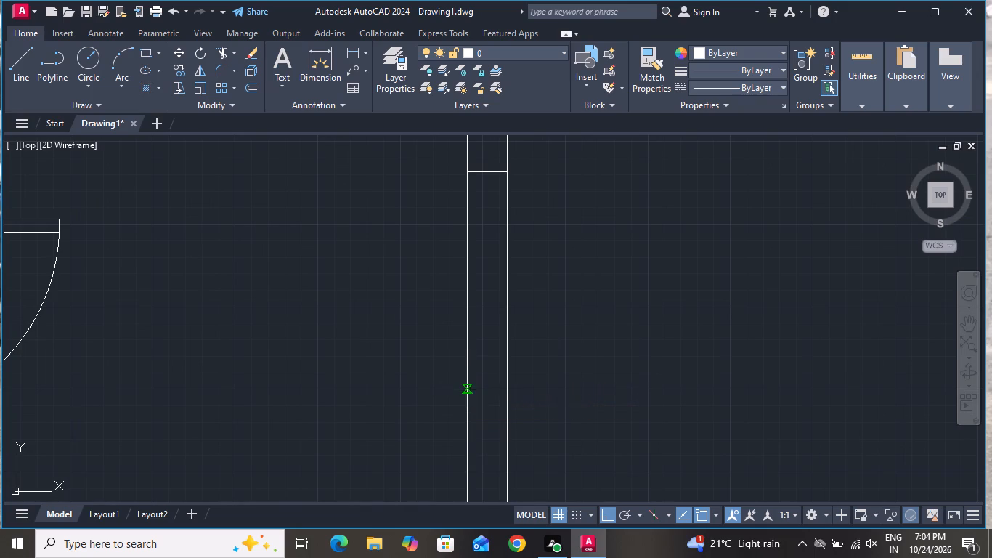
{"action": "left_click", "coordinate": [466, 389]}
{"action": "left_click", "coordinate": [503, 392]}
{"action": "right_click", "coordinate": [505, 391]}
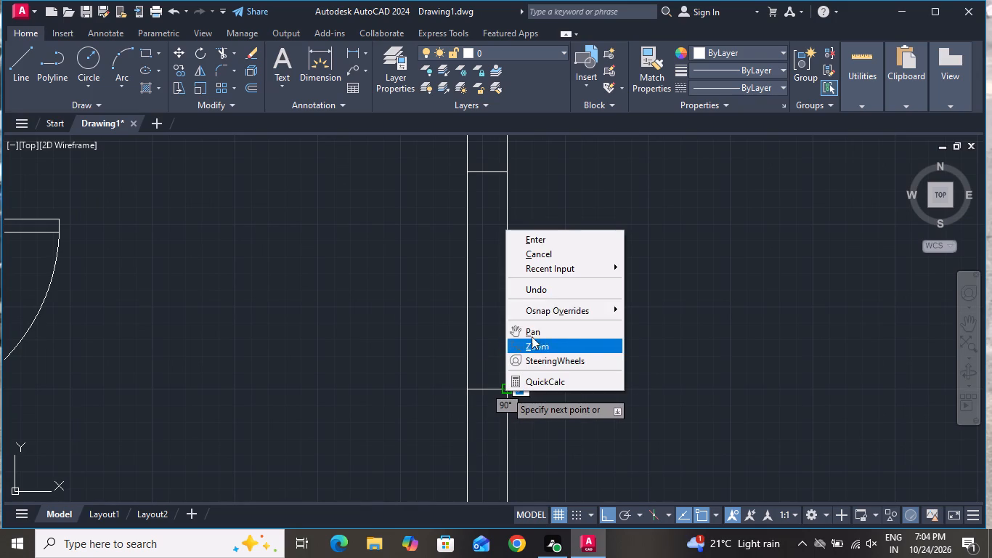
{"action": "left_click", "coordinate": [542, 251]}
Trim both wall lines between the two horizontal jamb lines to open the wall between the second and third small rooms.
{"action": "scroll", "coordinate": [535, 260], "scroll_direction": "down", "scroll_amount": 1}
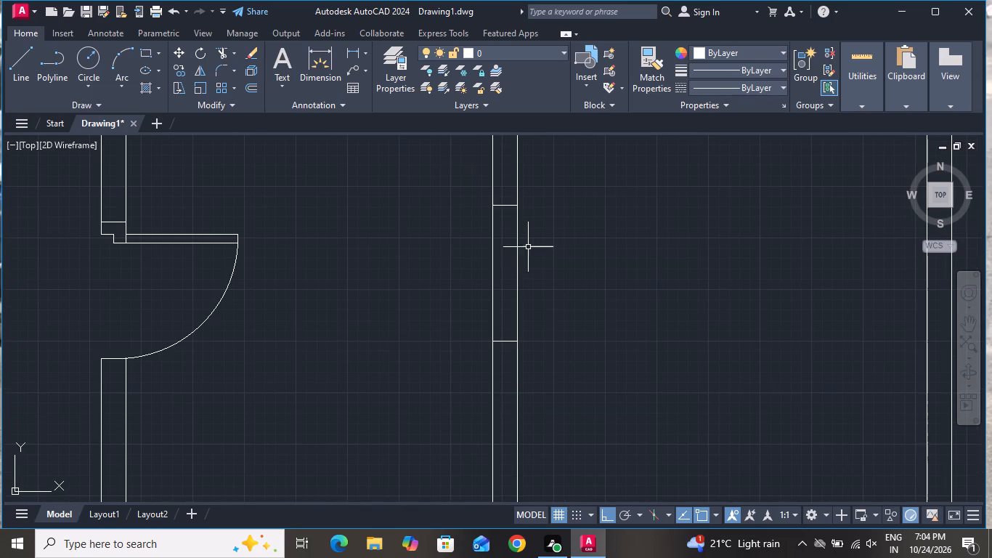
{"action": "left_click", "coordinate": [227, 49]}
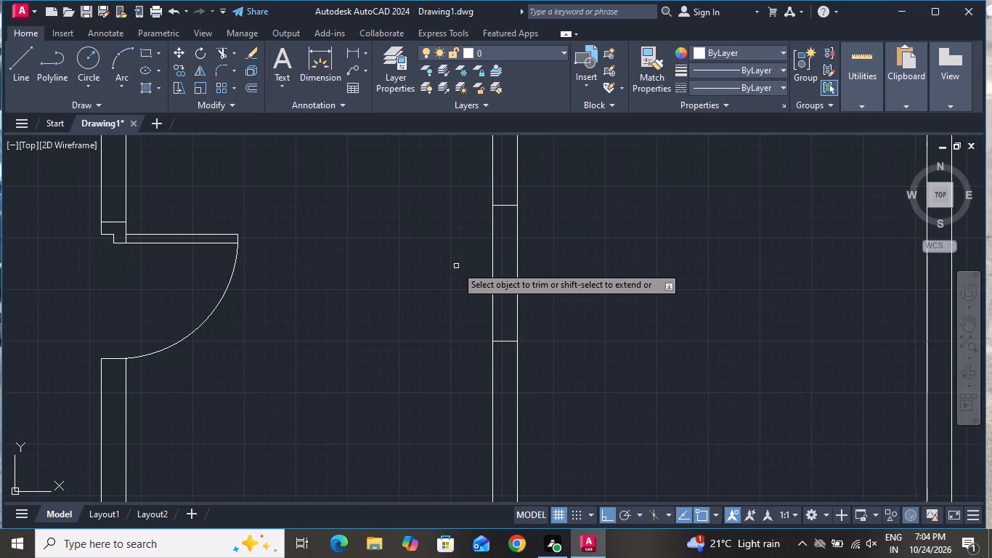
{"action": "left_click", "coordinate": [459, 266]}
{"action": "left_click", "coordinate": [540, 268]}
{"action": "right_click", "coordinate": [544, 272]}
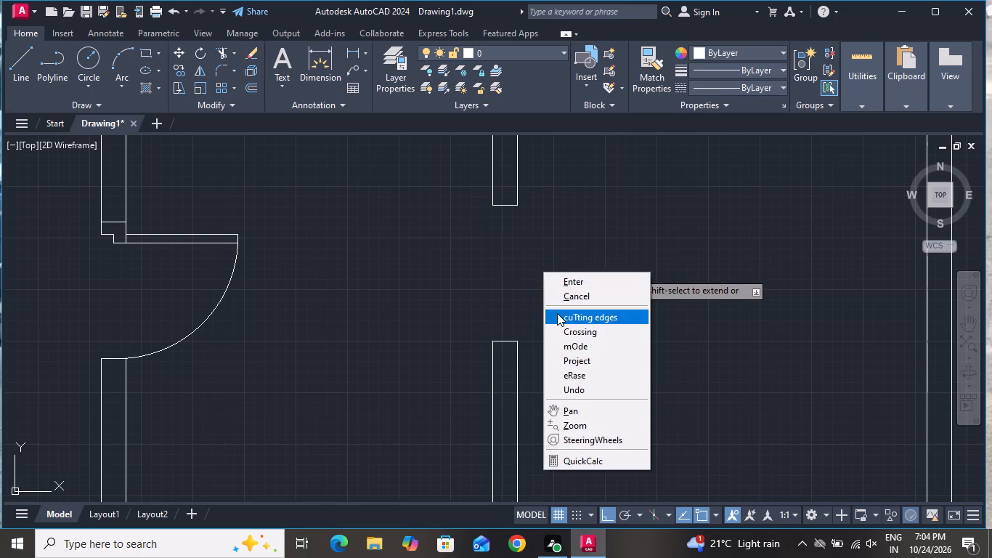
{"action": "left_click", "coordinate": [565, 294]}
Draw a vertical line across the new opening along the wall's left face, using the ACAD_ISO02W100 dashed linetype.
{"action": "left_click", "coordinate": [739, 91]}
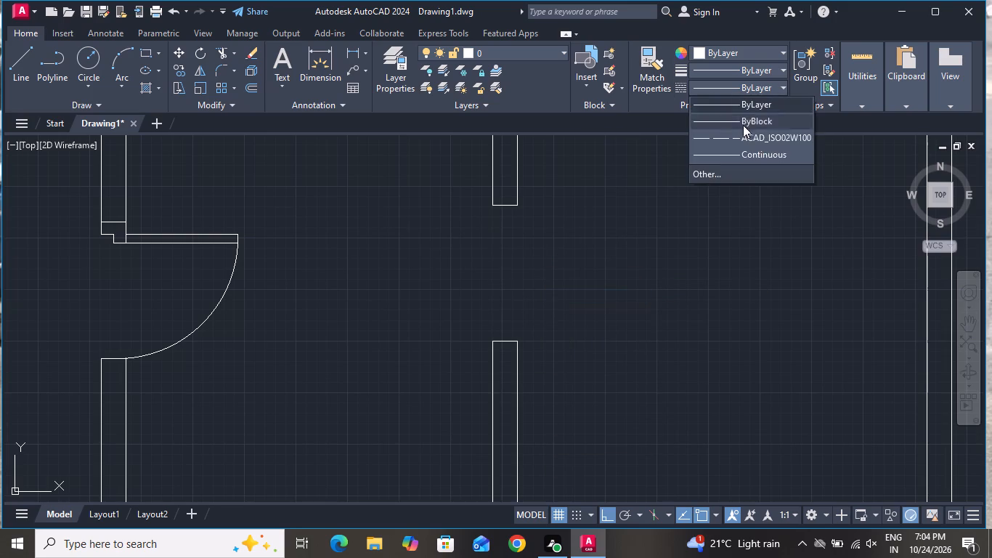
{"action": "left_click", "coordinate": [743, 136]}
{"action": "left_click", "coordinate": [20, 46]}
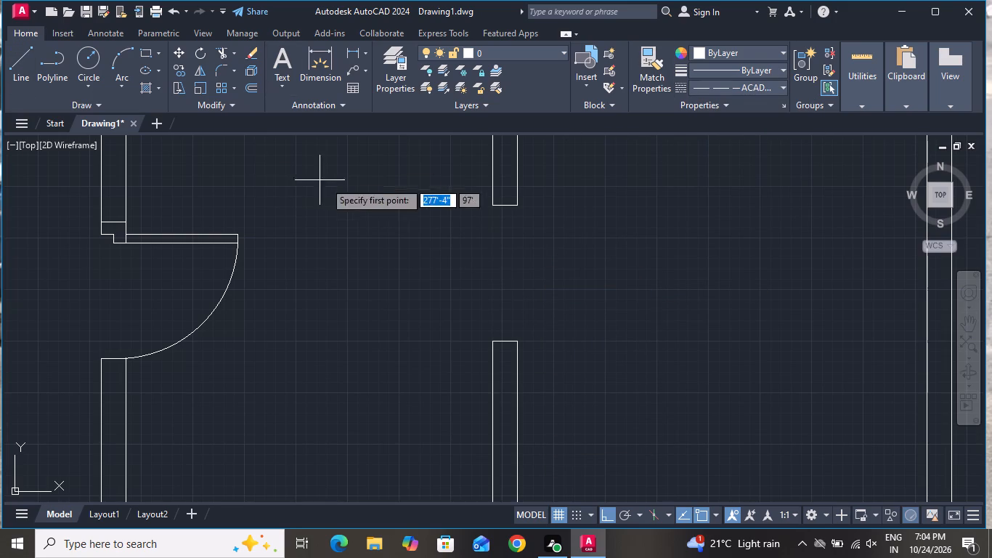
{"action": "left_click", "coordinate": [488, 203]}
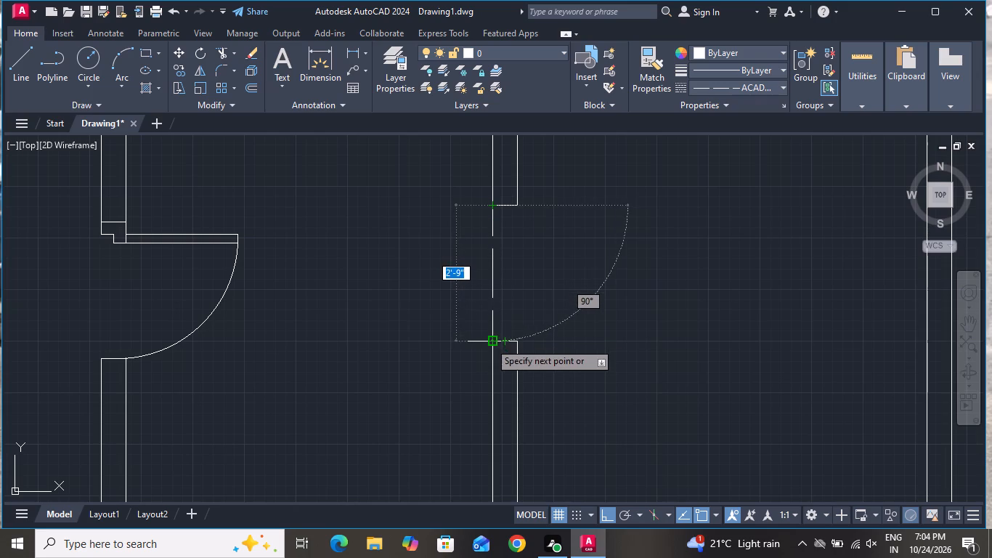
{"action": "left_click", "coordinate": [490, 342]}
{"action": "right_click", "coordinate": [513, 273]}
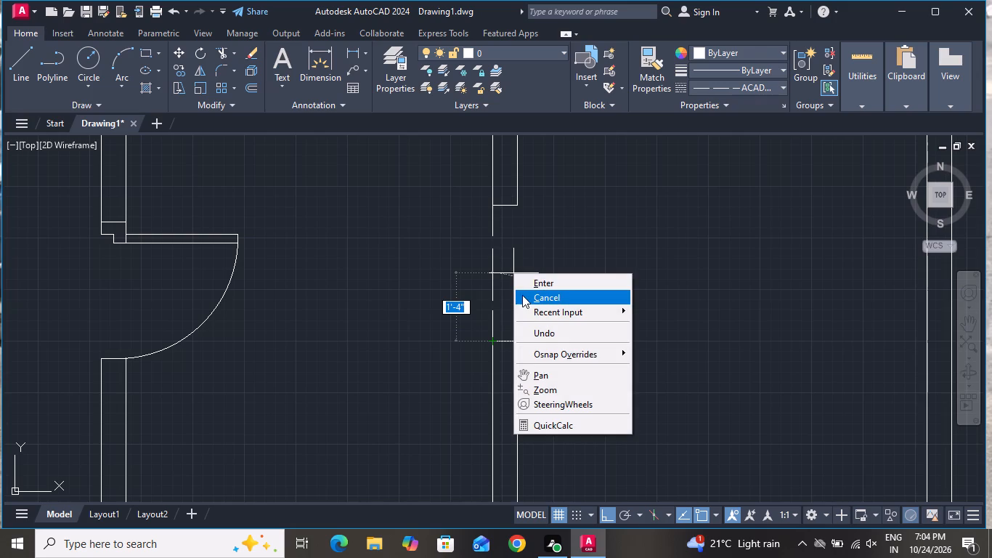
{"action": "left_click", "coordinate": [522, 295]}
Draw a second dashed vertical line across the opening between the second and third small top rooms, along the wall's right face.
{"action": "left_click", "coordinate": [15, 49]}
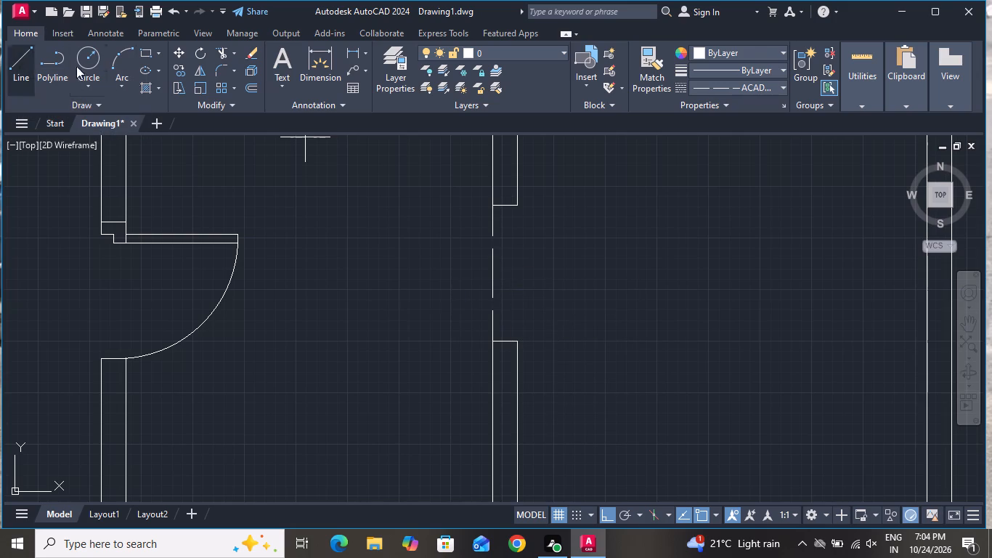
{"action": "left_click", "coordinate": [519, 206]}
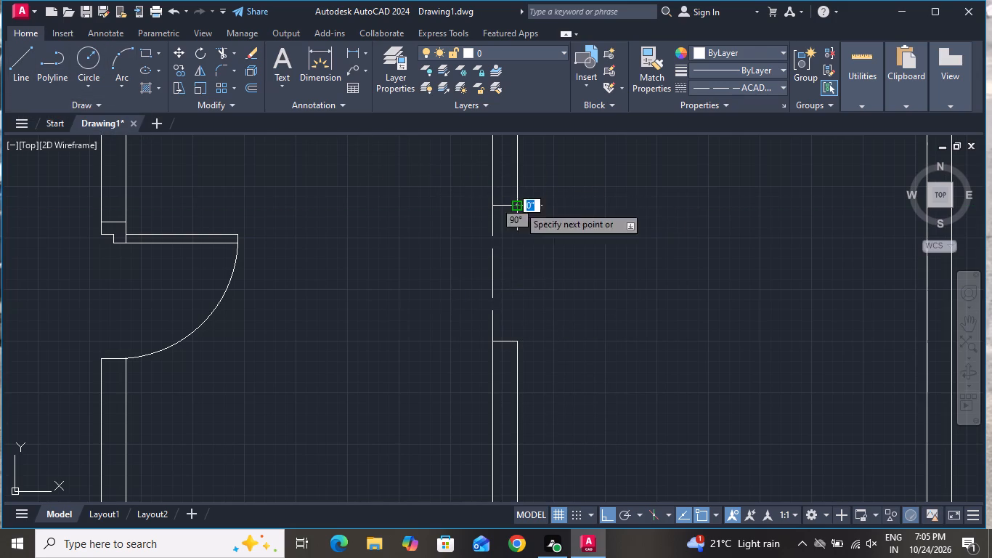
{"action": "left_click", "coordinate": [517, 340]}
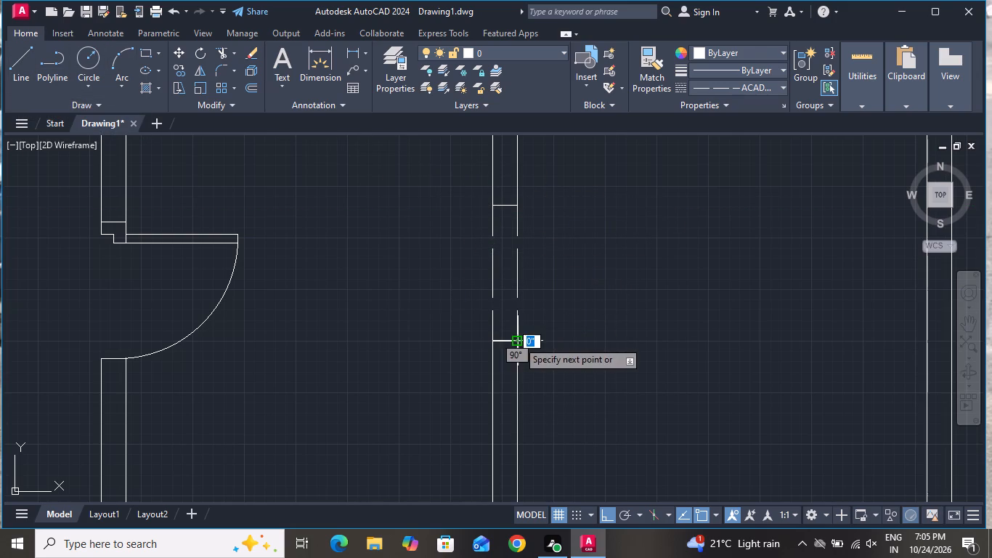
{"action": "right_click", "coordinate": [519, 341]}
{"action": "left_click", "coordinate": [531, 364]}
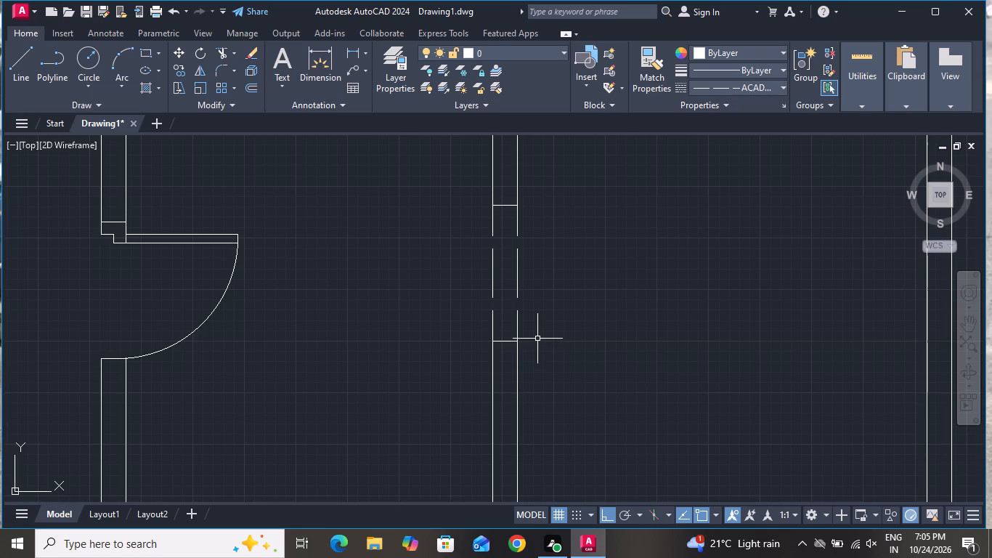
Draw a short vertical line across the wall below the third small top room, at the wall's right end.
{"action": "scroll", "coordinate": [542, 322], "scroll_direction": "down", "scroll_amount": 2}
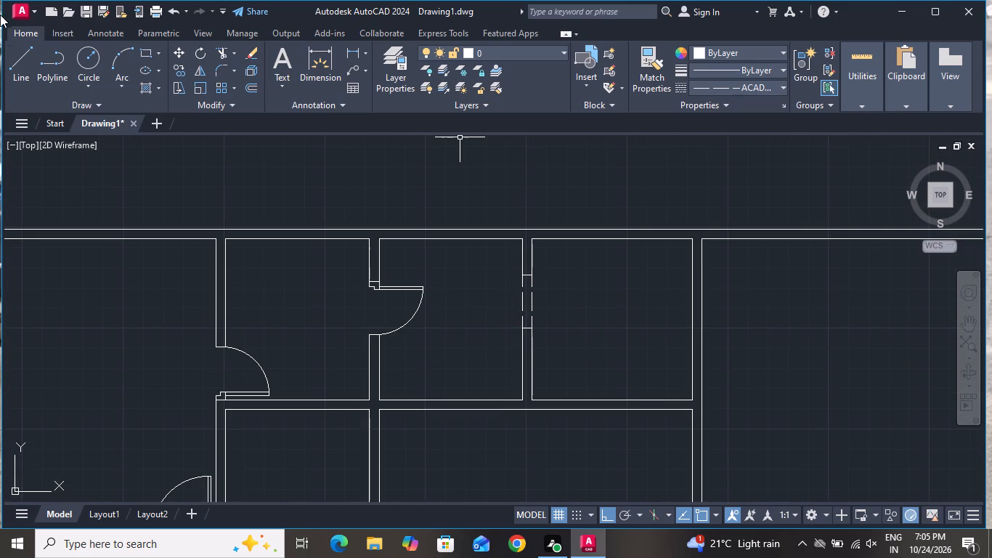
{"action": "left_click", "coordinate": [24, 52]}
{"action": "scroll", "coordinate": [17, 76], "scroll_direction": "down", "scroll_amount": 1}
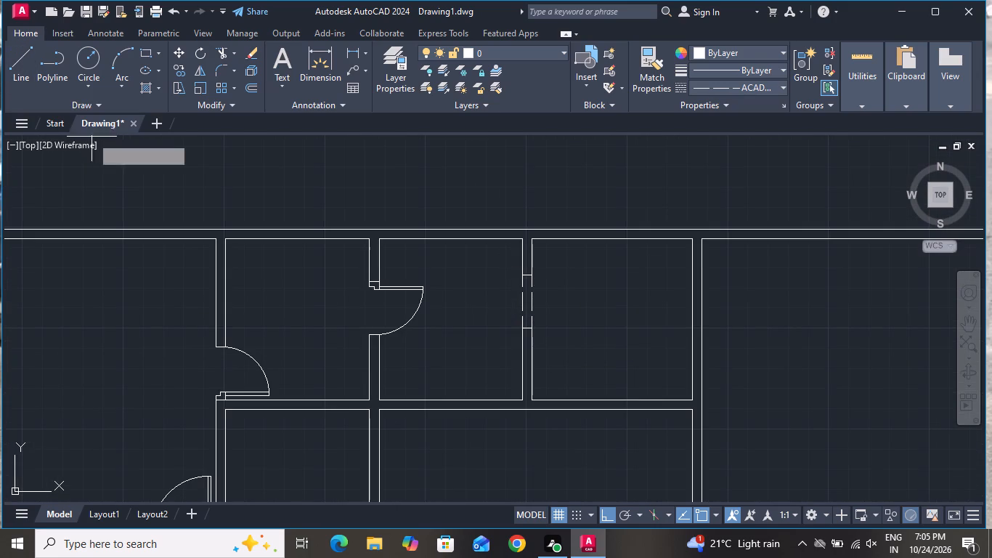
{"action": "scroll", "coordinate": [378, 197], "scroll_direction": "down", "scroll_amount": 2}
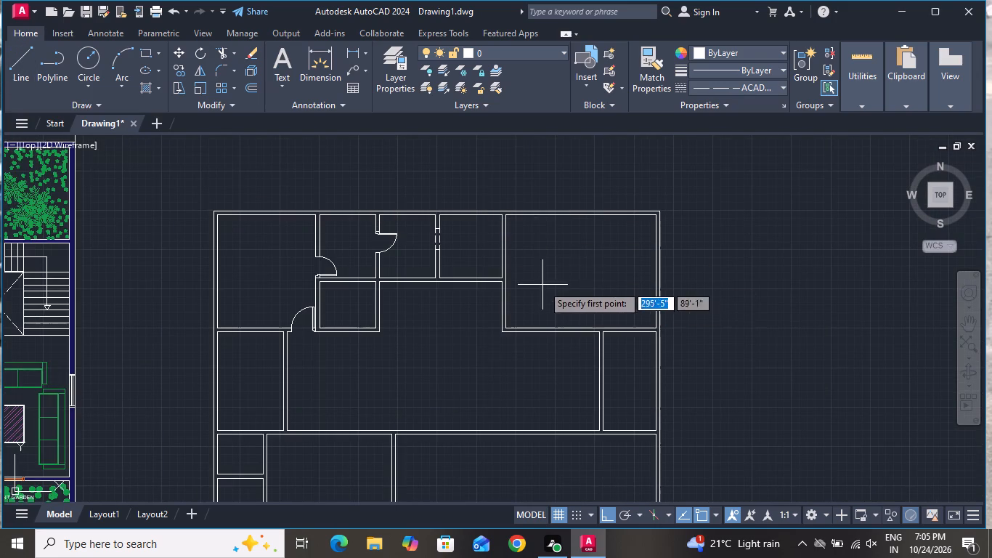
{"action": "scroll", "coordinate": [493, 280], "scroll_direction": "up", "scroll_amount": 4}
{"action": "left_click", "coordinate": [537, 259]}
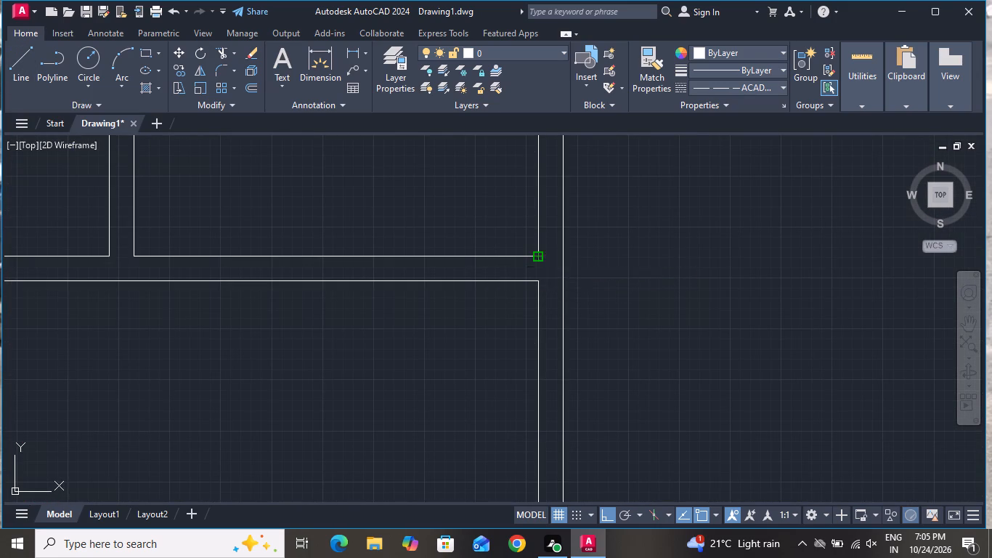
{"action": "left_click", "coordinate": [537, 280]}
{"action": "right_click", "coordinate": [537, 280]}
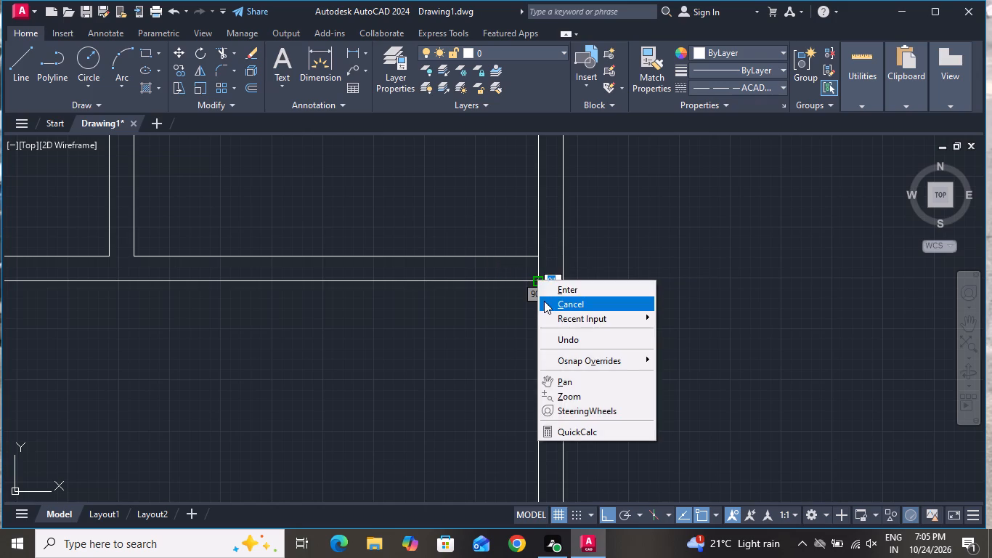
{"action": "left_click", "coordinate": [544, 301]}
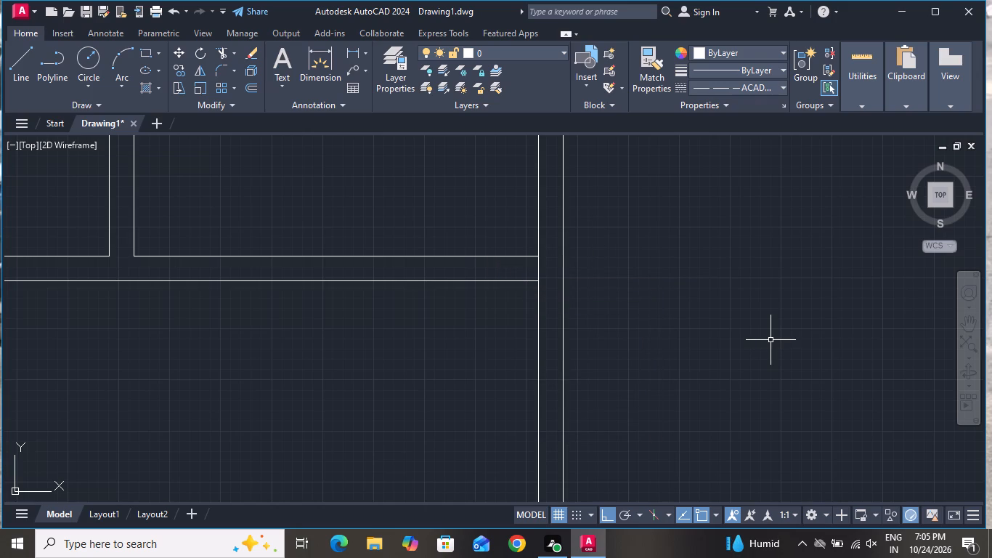
Offset the short vertical line 3" to the left inside the wall below the third small room.
{"action": "type", "text": "O"}
{"action": "key", "text": "space"}
{"action": "key", "text": "3"}
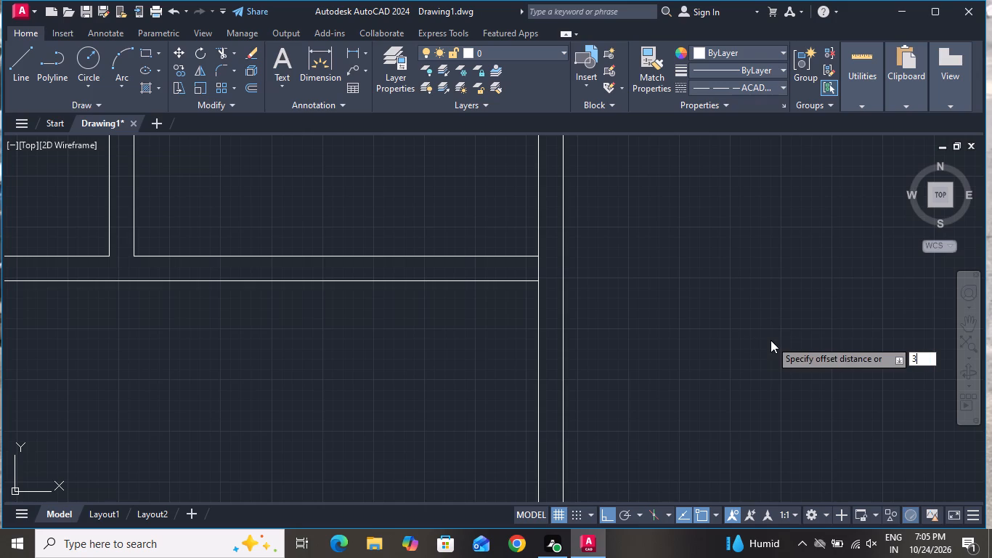
{"action": "key", "text": "shift+quotedbl"}
{"action": "key", "text": "Return"}
{"action": "scroll", "coordinate": [771, 340], "scroll_direction": "up", "scroll_amount": 1}
{"action": "scroll", "coordinate": [781, 354], "scroll_direction": "down", "scroll_amount": 2}
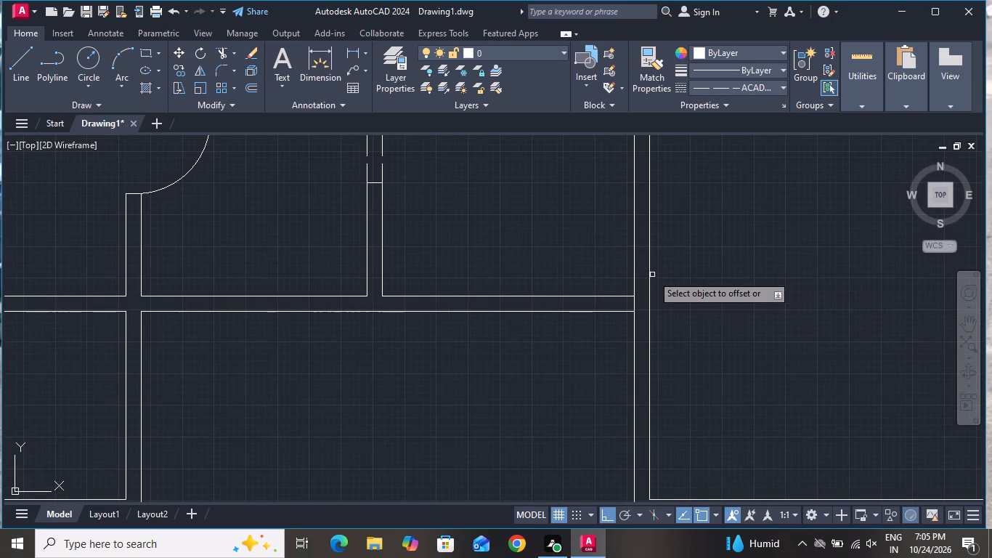
{"action": "left_click", "coordinate": [634, 306]}
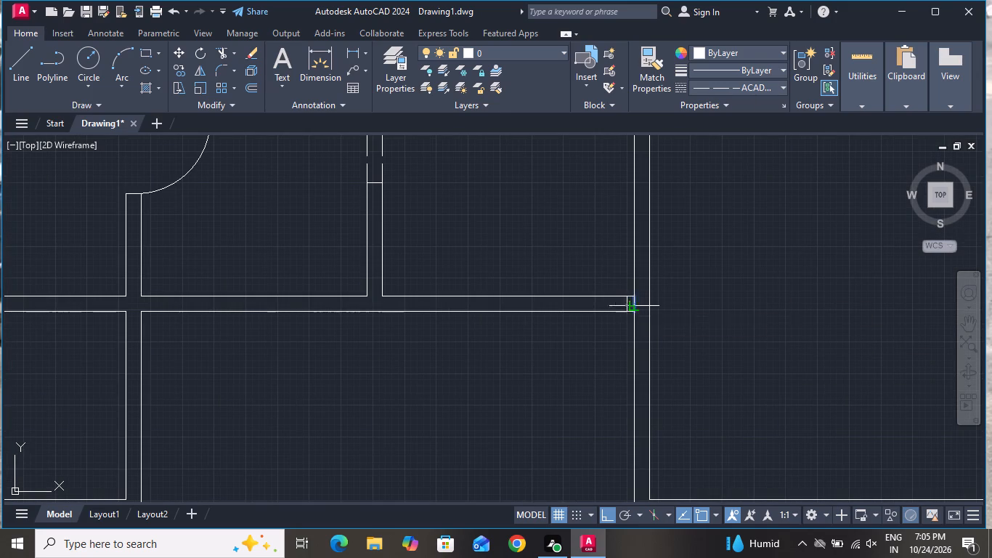
{"action": "left_click", "coordinate": [580, 292]}
{"action": "right_click", "coordinate": [557, 347]}
{"action": "left_click", "coordinate": [566, 373]}
Offset the new 3" jamb line 2'6" to the left to mark the door's other jamb.
{"action": "type", "text": "O"}
{"action": "key", "text": "space"}
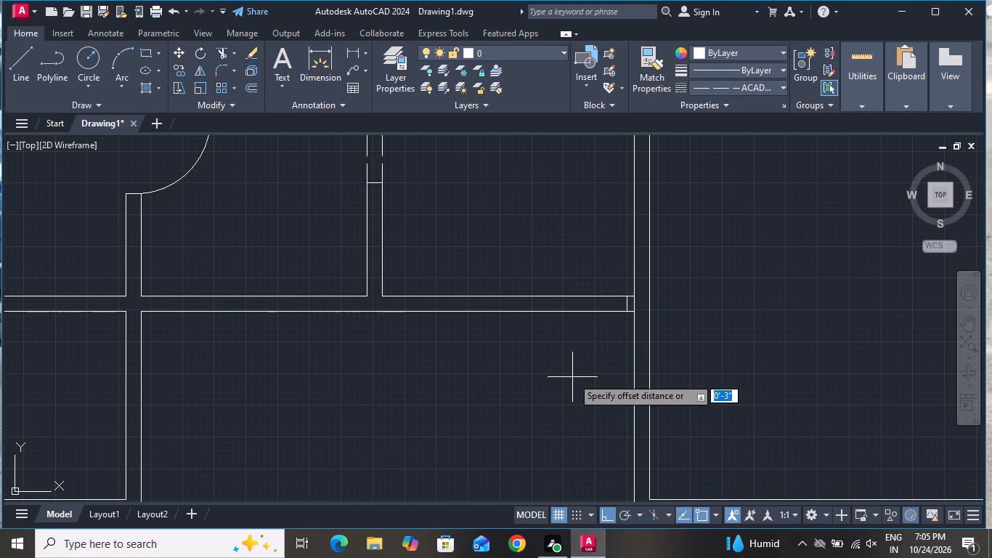
{"action": "key", "text": "2"}
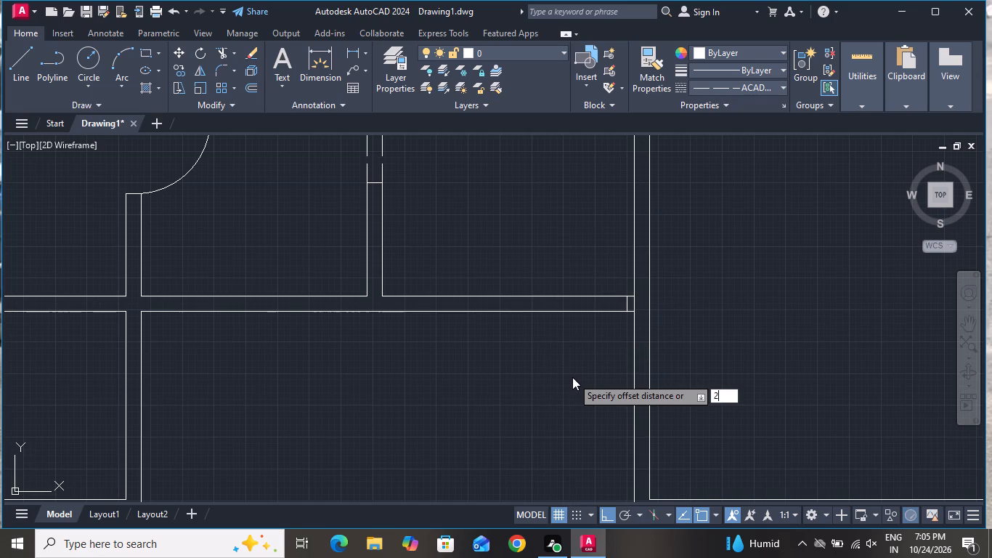
{"action": "key", "text": "apostrophe"}
{"action": "key", "text": "6"}
{"action": "key", "text": "shift+quotedbl"}
{"action": "key", "text": "Return"}
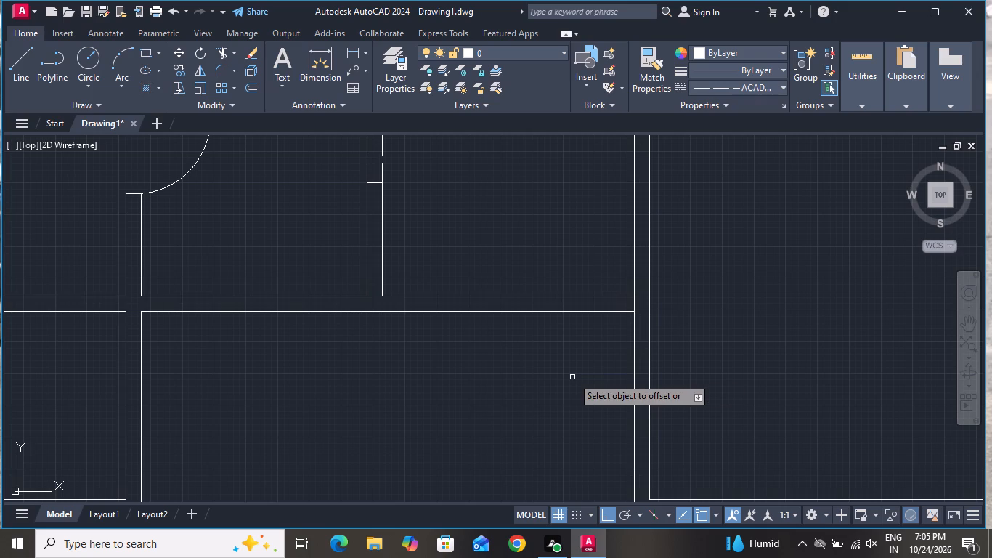
{"action": "scroll", "coordinate": [622, 295], "scroll_direction": "up", "scroll_amount": 1}
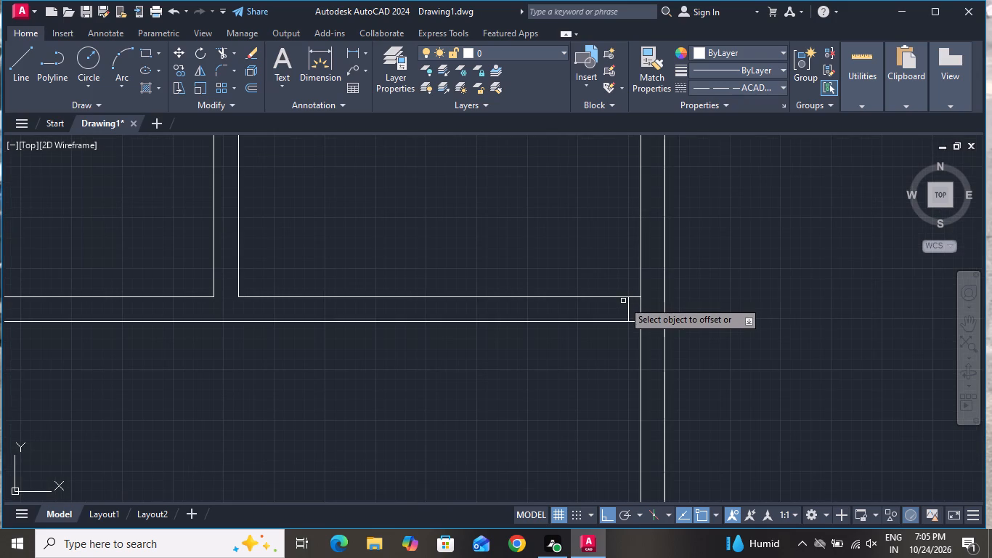
{"action": "left_click", "coordinate": [630, 303]}
{"action": "left_click", "coordinate": [481, 318]}
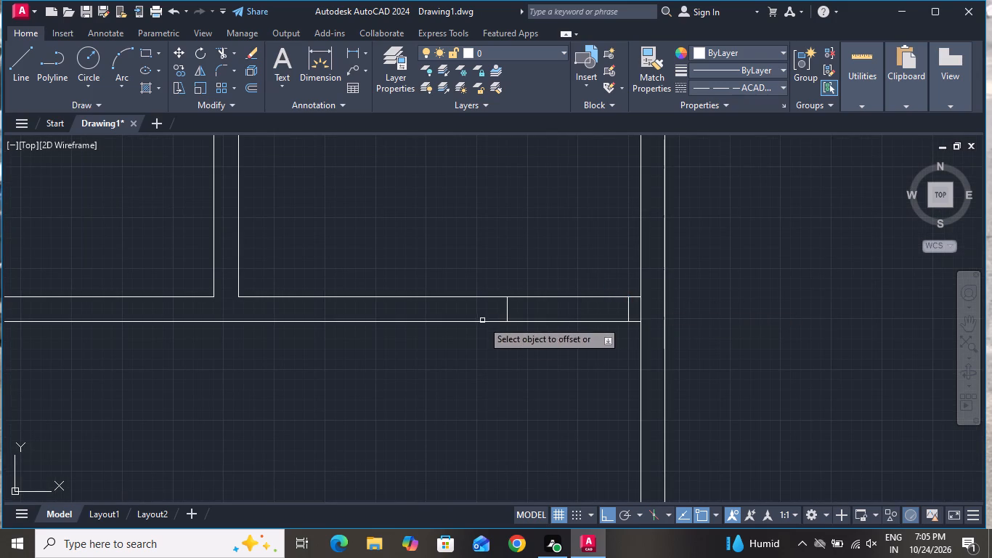
{"action": "right_click", "coordinate": [486, 345]}
{"action": "left_click", "coordinate": [508, 369]}
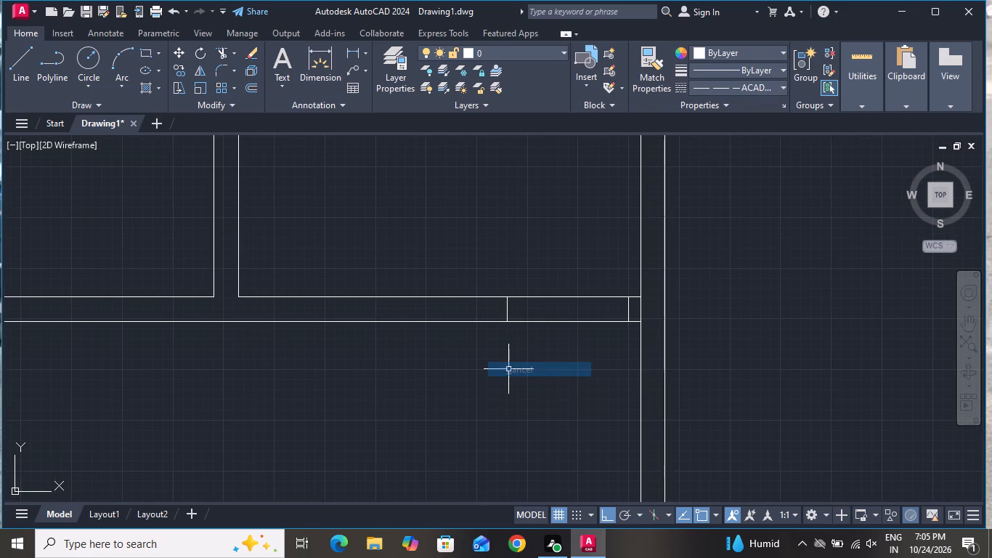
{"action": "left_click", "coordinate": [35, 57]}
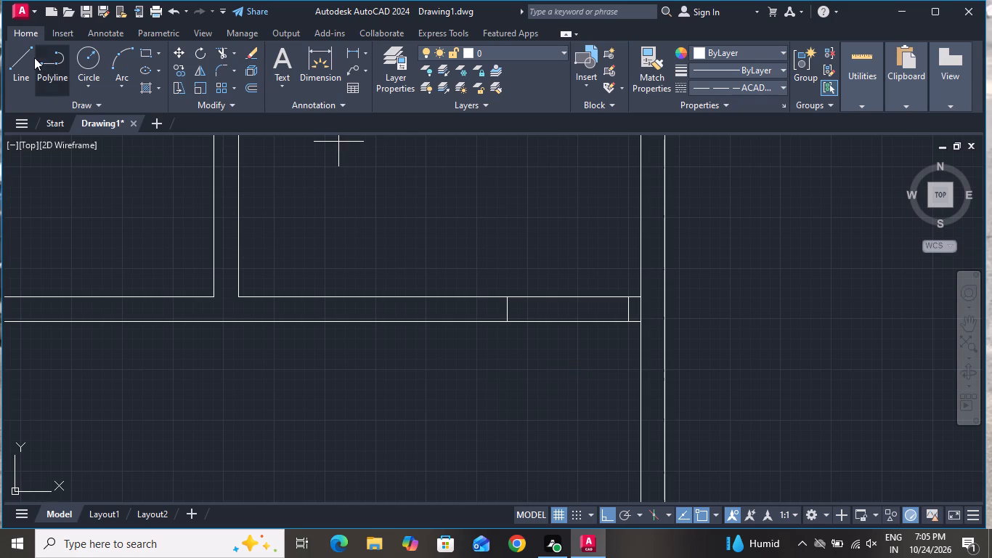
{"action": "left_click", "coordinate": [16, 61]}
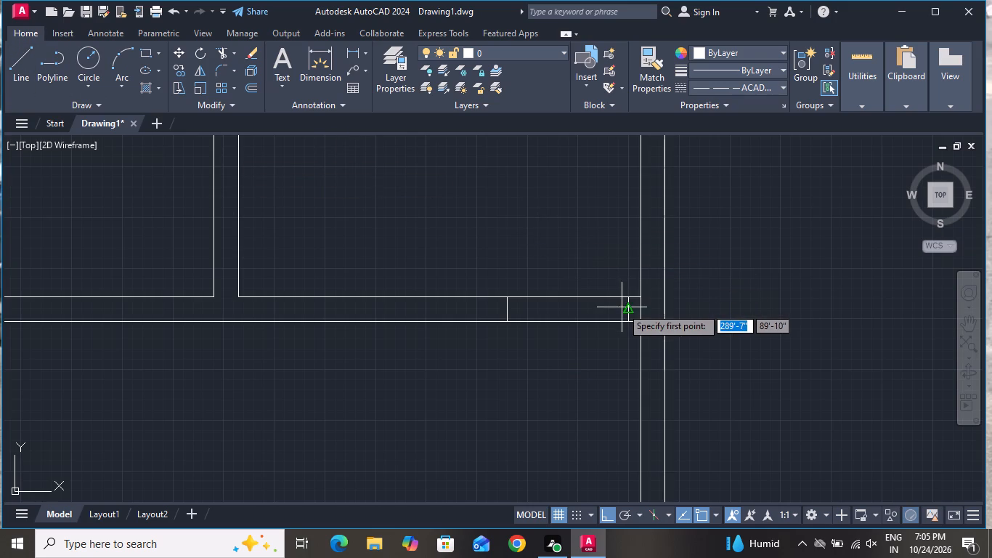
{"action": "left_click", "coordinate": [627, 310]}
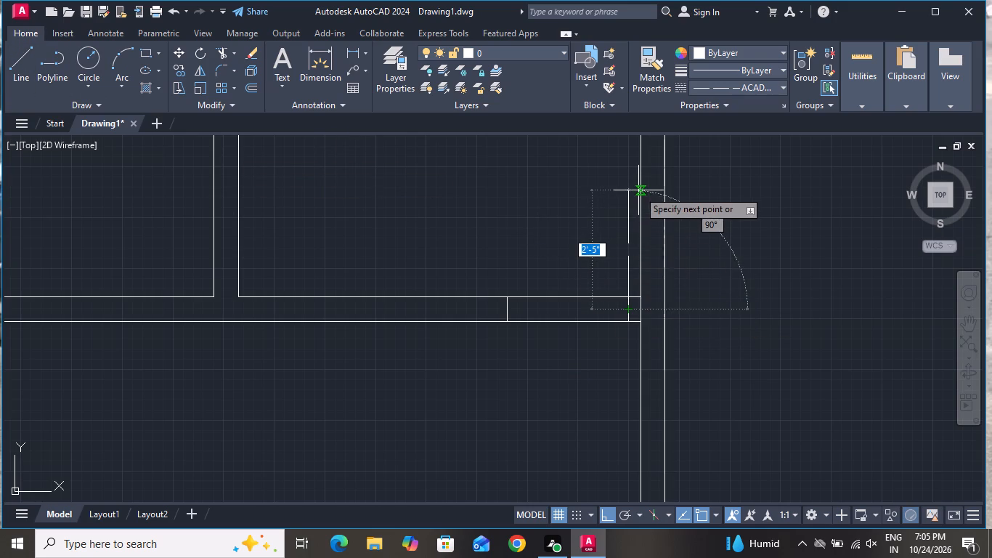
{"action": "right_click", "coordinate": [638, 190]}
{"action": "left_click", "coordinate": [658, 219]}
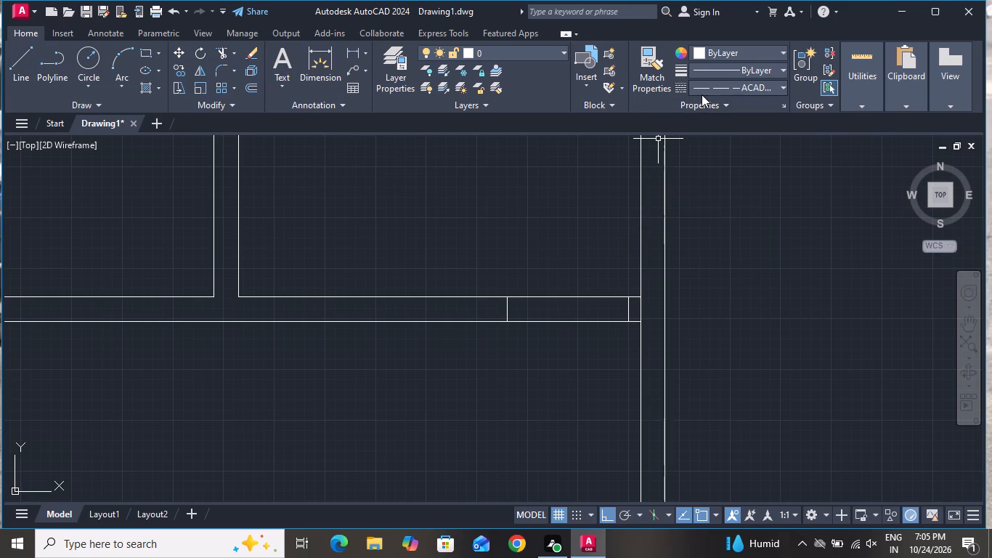
Draw a 2'6" door leaf line with the ByLayer linetype, vertically up from the midpoint of the right jamb line into the third small room.
{"action": "left_click", "coordinate": [702, 94]}
{"action": "left_click", "coordinate": [702, 106]}
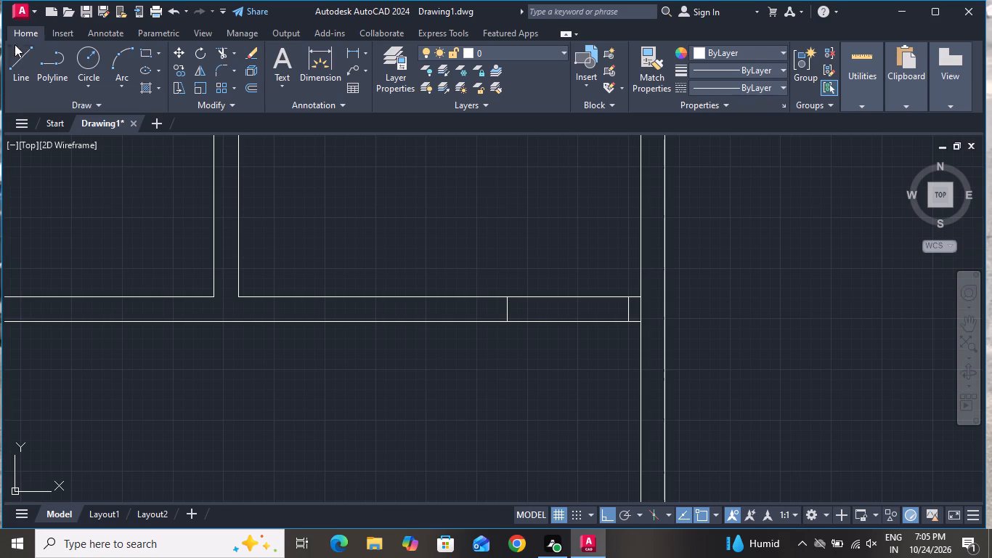
{"action": "left_click", "coordinate": [20, 49]}
{"action": "scroll", "coordinate": [309, 322], "scroll_direction": "down", "scroll_amount": 2}
{"action": "scroll", "coordinate": [434, 302], "scroll_direction": "up", "scroll_amount": 4}
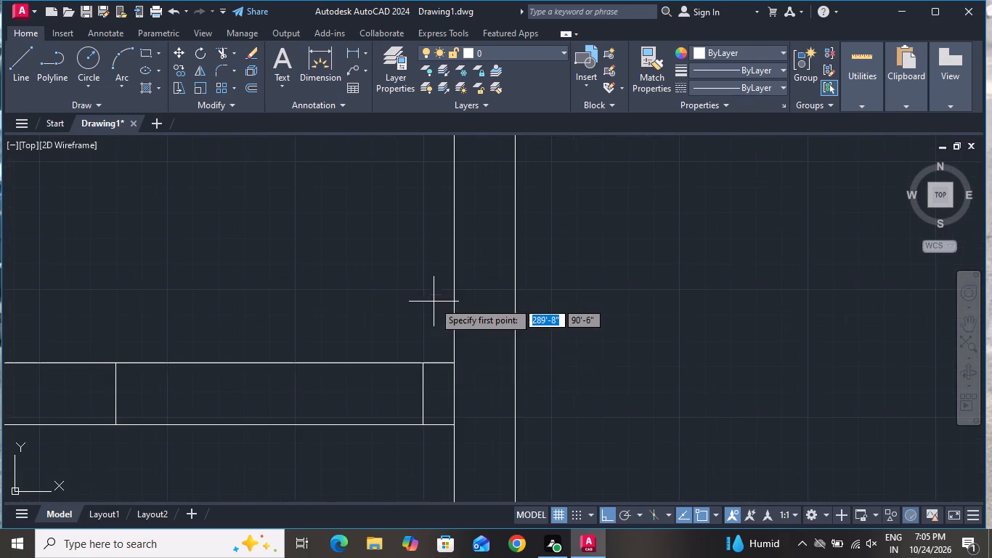
{"action": "left_click", "coordinate": [423, 394]}
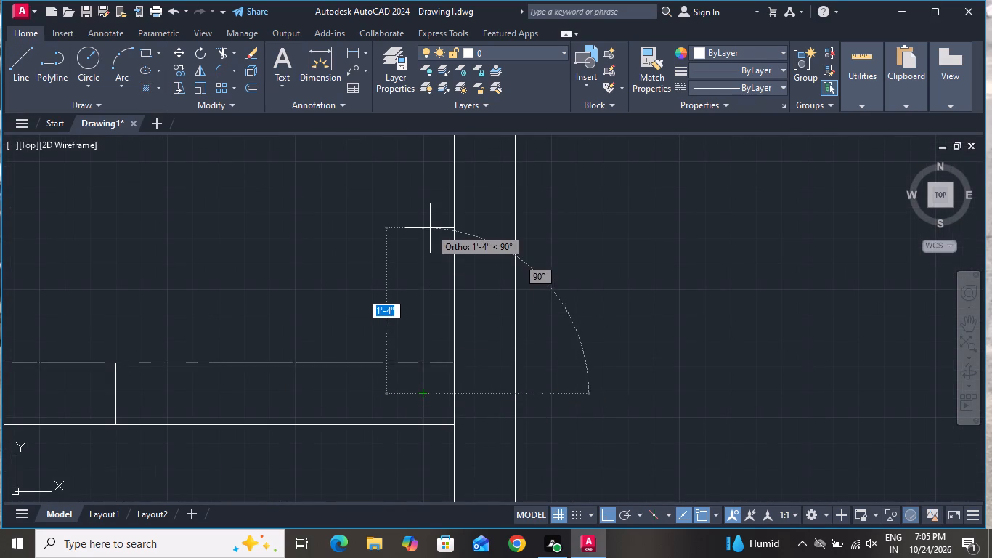
{"action": "key", "text": "2"}
{"action": "key", "text": "apostrophe"}
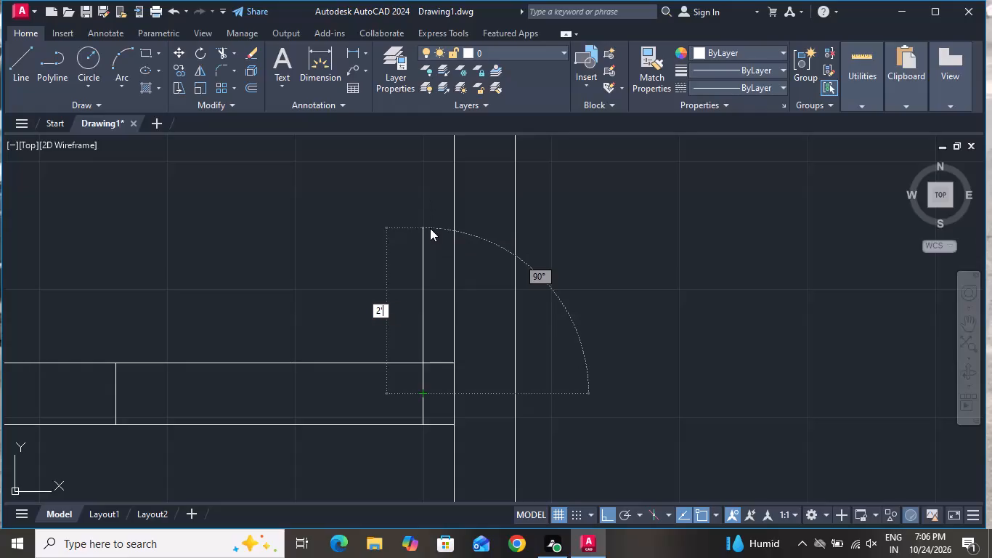
{"action": "key", "text": "6"}
{"action": "key", "text": "shift+quotedbl"}
{"action": "key", "text": "Return"}
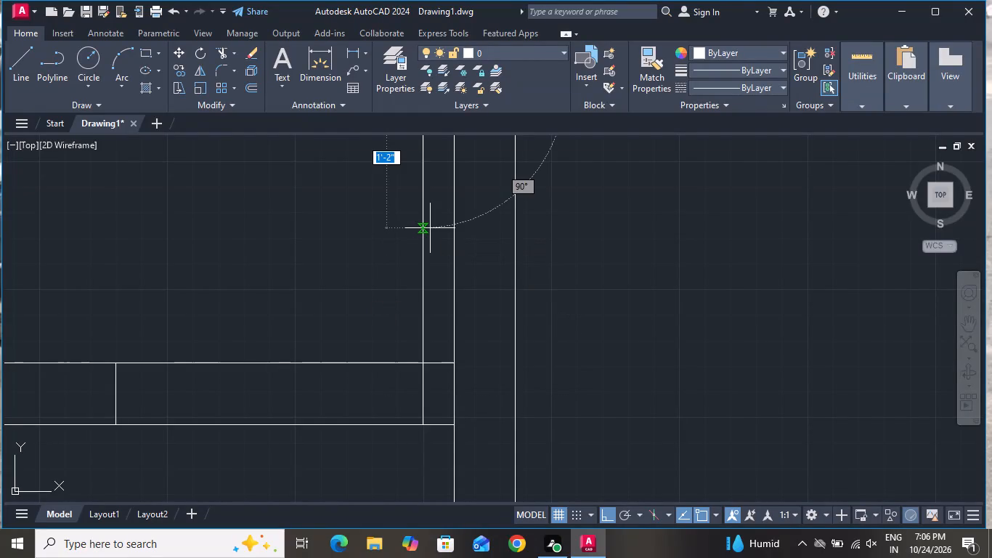
{"action": "left_click", "coordinate": [430, 228]}
{"action": "scroll", "coordinate": [430, 228], "scroll_direction": "down", "scroll_amount": 2}
{"action": "right_click", "coordinate": [389, 225]}
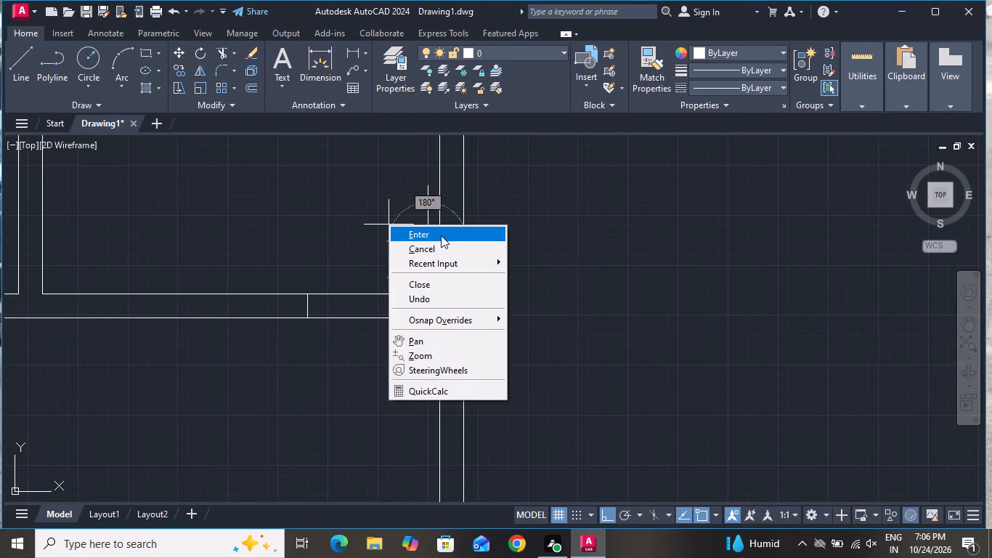
{"action": "left_click", "coordinate": [437, 241]}
Offset the door leaf line in the third small room 2" to the left to give the leaf its thickness.
{"action": "type", "text": "O"}
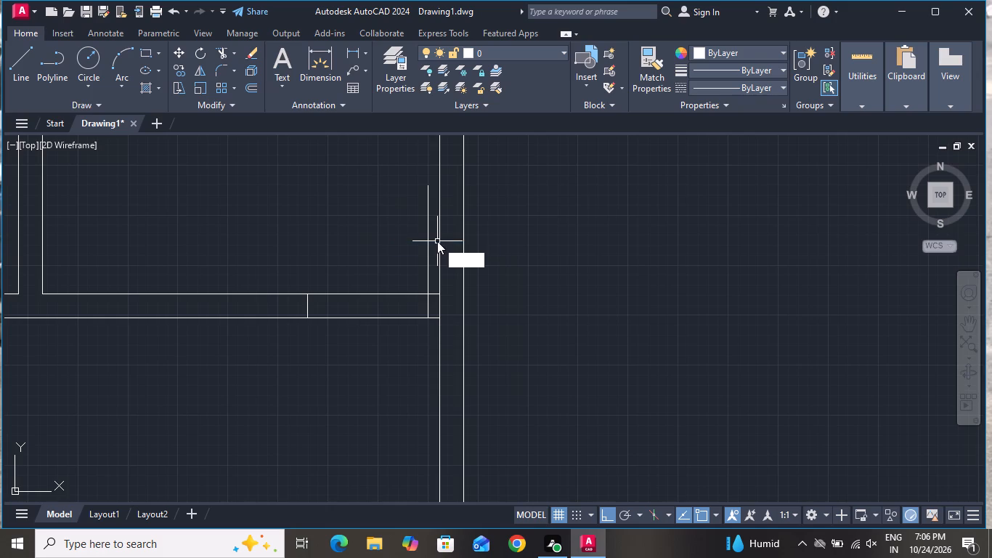
{"action": "key", "text": "space"}
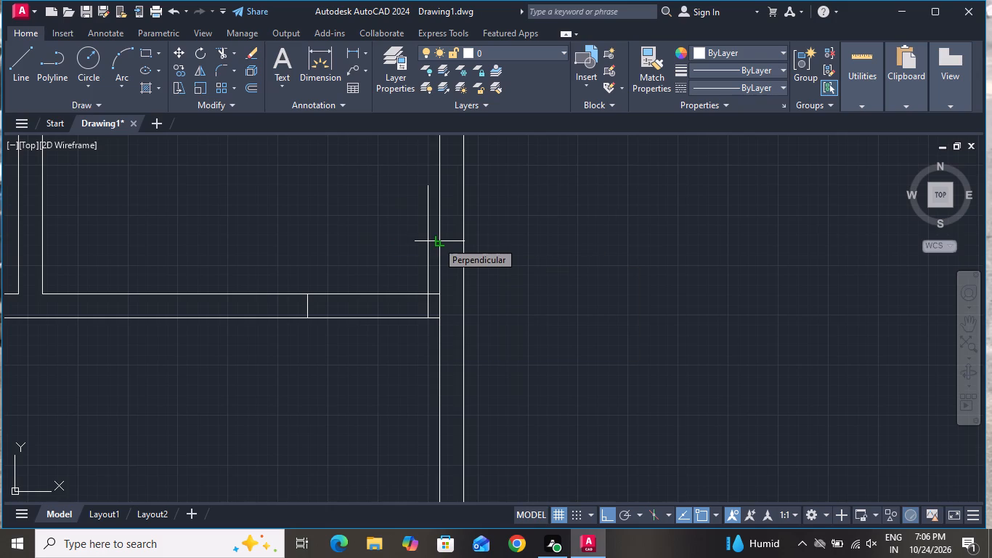
{"action": "key", "text": "2"}
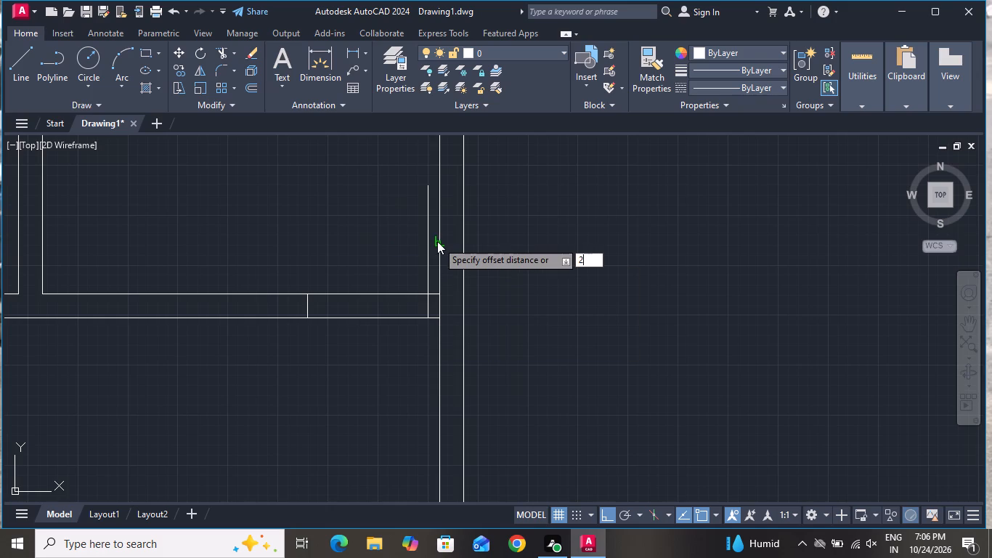
{"action": "key", "text": "shift+quotedbl"}
{"action": "key", "text": "Return"}
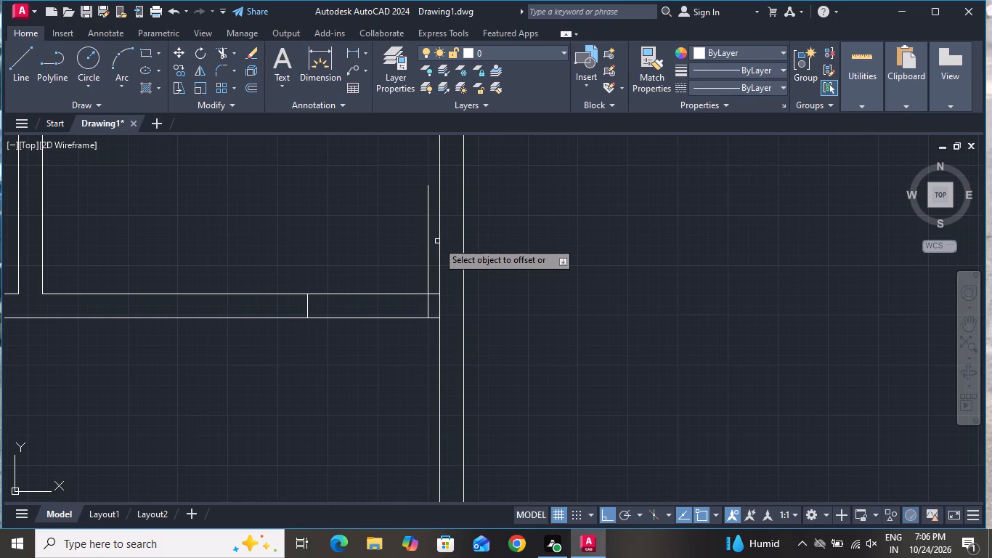
{"action": "left_click", "coordinate": [428, 218]}
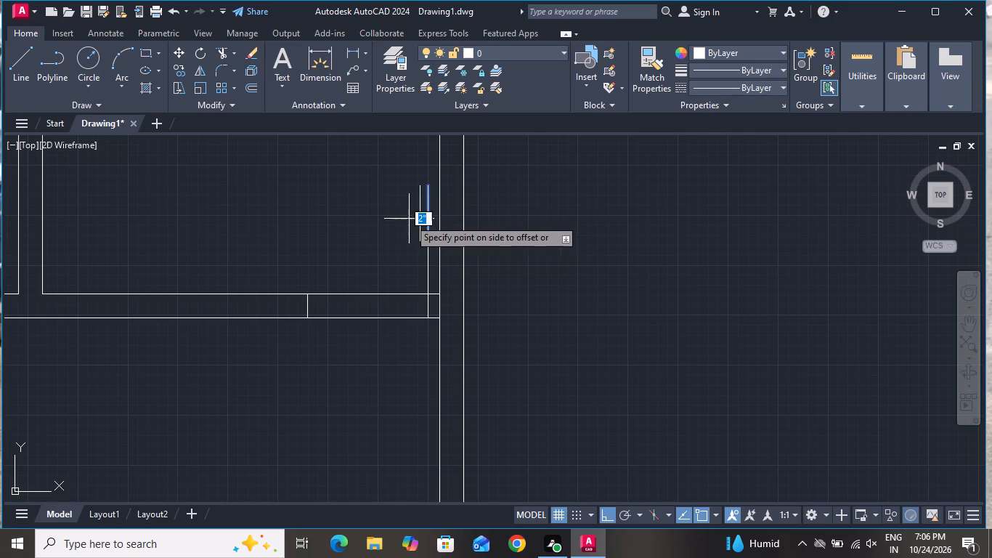
{"action": "left_click", "coordinate": [410, 219]}
{"action": "left_click", "coordinate": [430, 259]}
{"action": "left_click", "coordinate": [398, 263]}
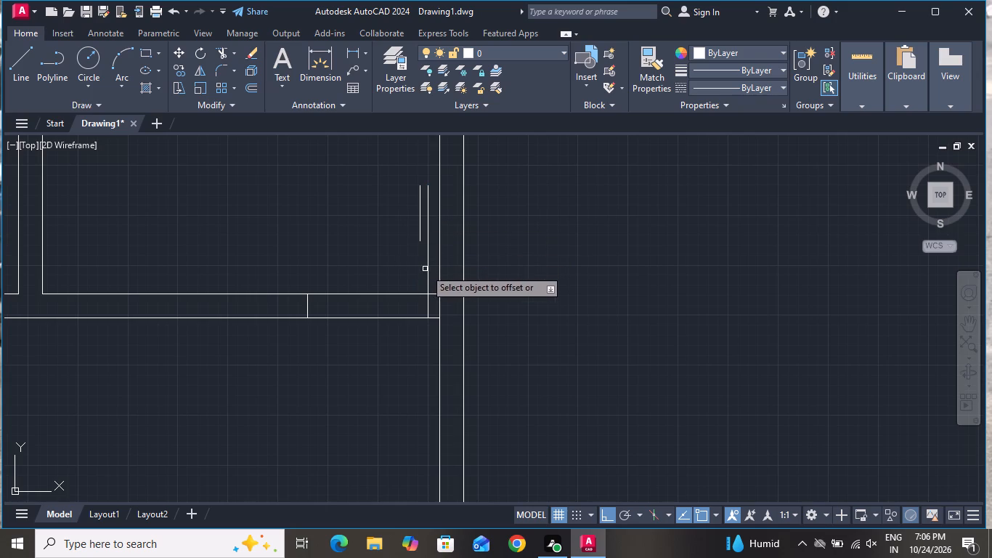
{"action": "left_click", "coordinate": [426, 269]}
{"action": "left_click", "coordinate": [405, 269]}
{"action": "right_click", "coordinate": [384, 241]}
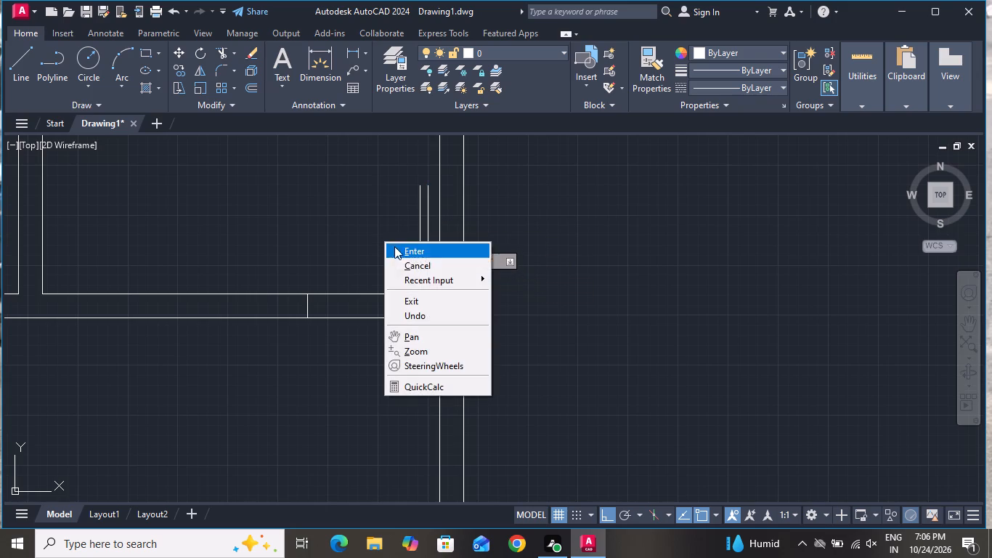
{"action": "left_click", "coordinate": [402, 265]}
Draw the door's swing arc from the left jamb's midpoint through the offset leaf line's top end to the original leaf line's top end.
{"action": "type", "text": "A"}
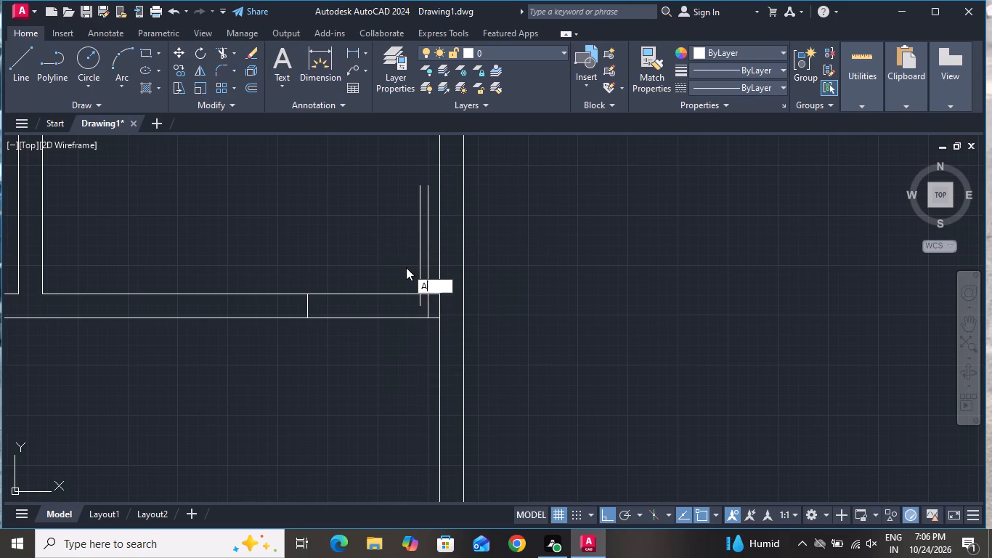
{"action": "key", "text": "space"}
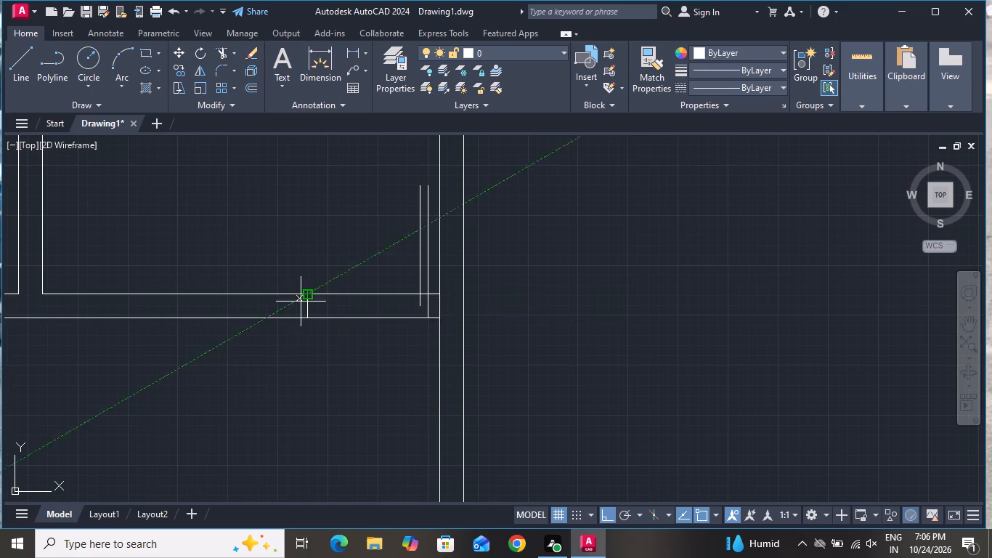
{"action": "left_click", "coordinate": [309, 309]}
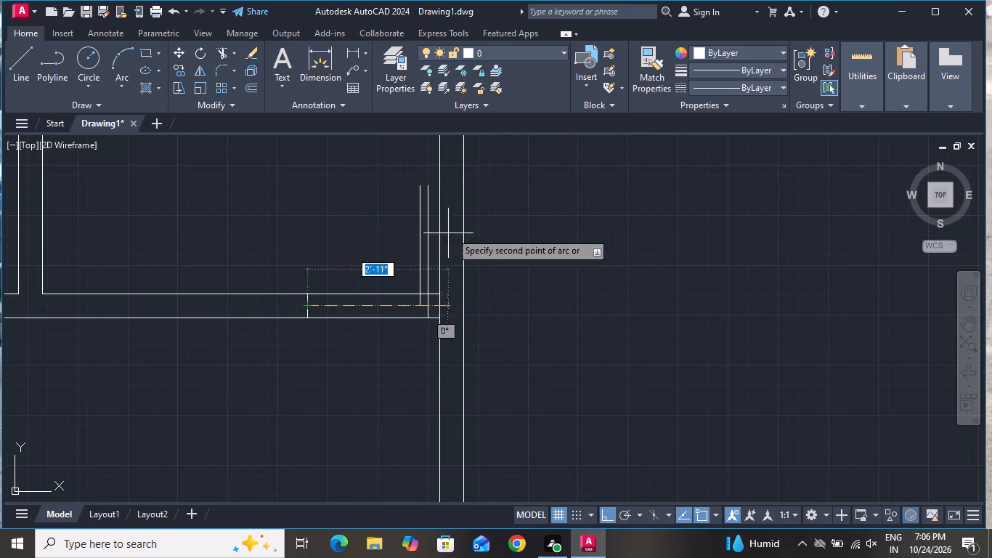
{"action": "scroll", "coordinate": [426, 187], "scroll_direction": "up", "scroll_amount": 3}
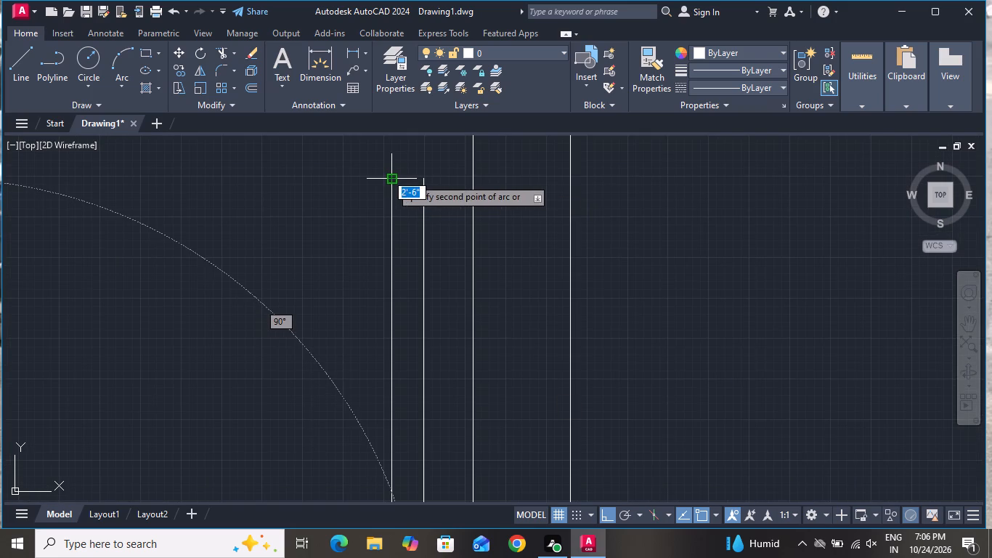
{"action": "left_click", "coordinate": [391, 177]}
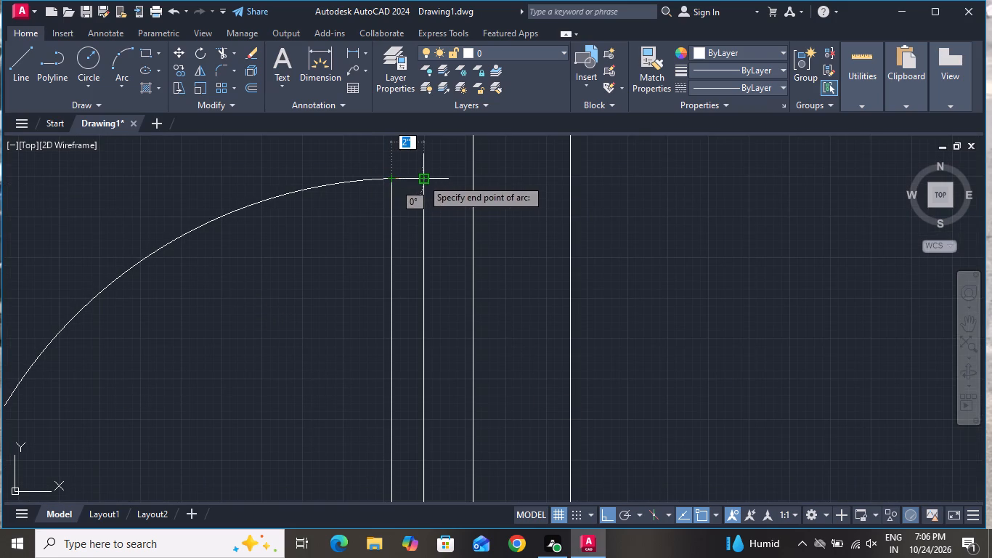
{"action": "left_click", "coordinate": [422, 177]}
{"action": "scroll", "coordinate": [417, 208], "scroll_direction": "down", "scroll_amount": 2}
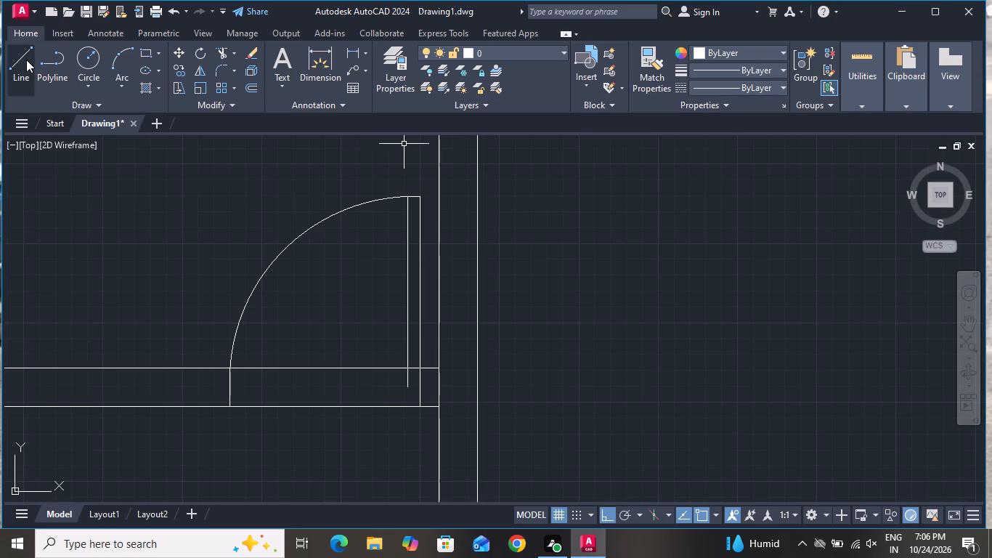
Draw a 2" horizontal line closing the bottom of the door leaf between its two vertical lines.
{"action": "left_click", "coordinate": [26, 60]}
{"action": "scroll", "coordinate": [405, 405], "scroll_direction": "up", "scroll_amount": 2}
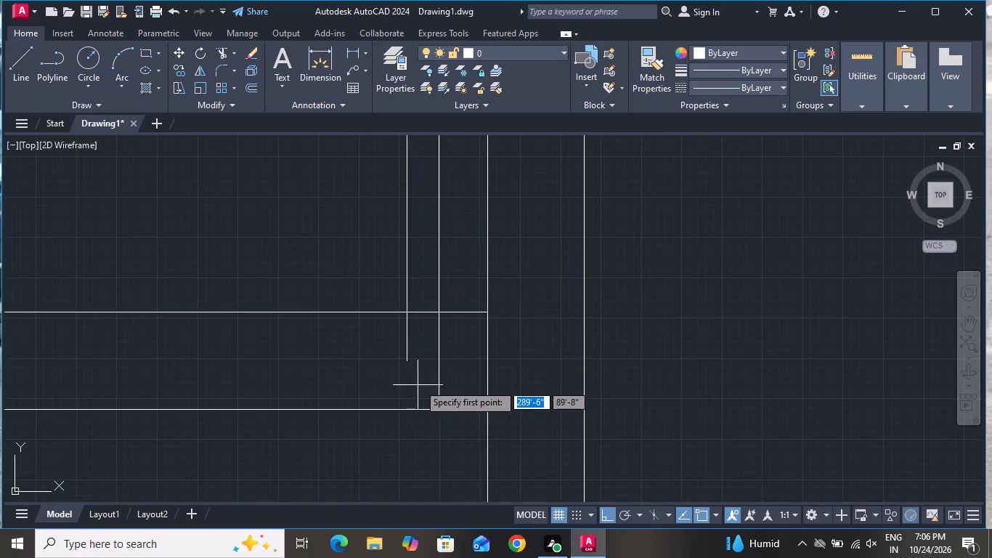
{"action": "left_click", "coordinate": [409, 363]}
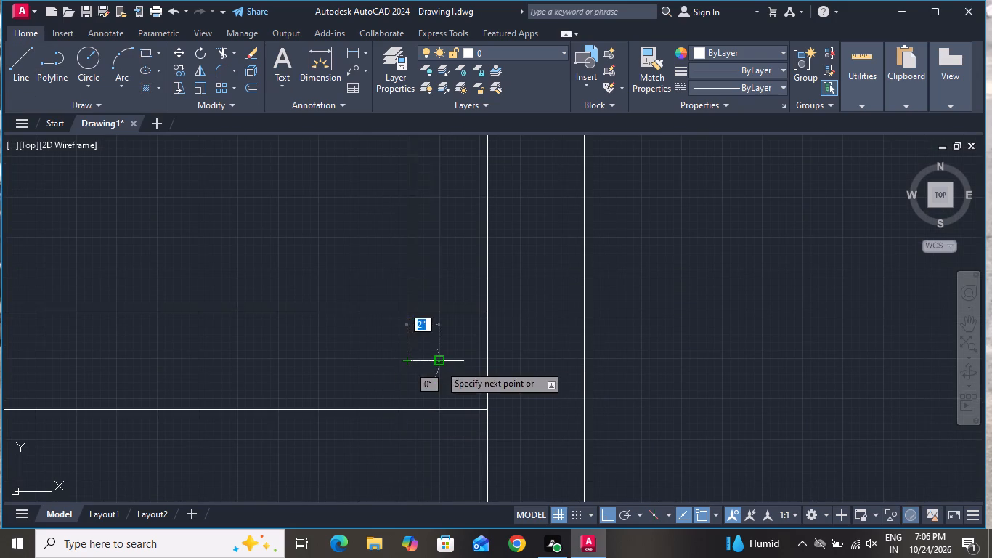
{"action": "left_click", "coordinate": [439, 365]}
{"action": "right_click", "coordinate": [442, 366]}
{"action": "double_click", "coordinate": [474, 386]}
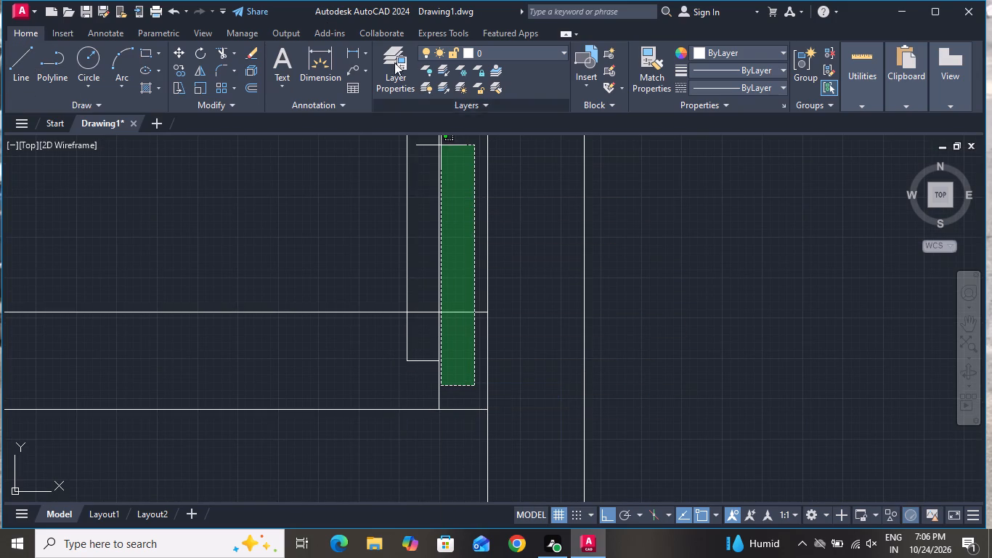
{"action": "left_click", "coordinate": [461, 287]}
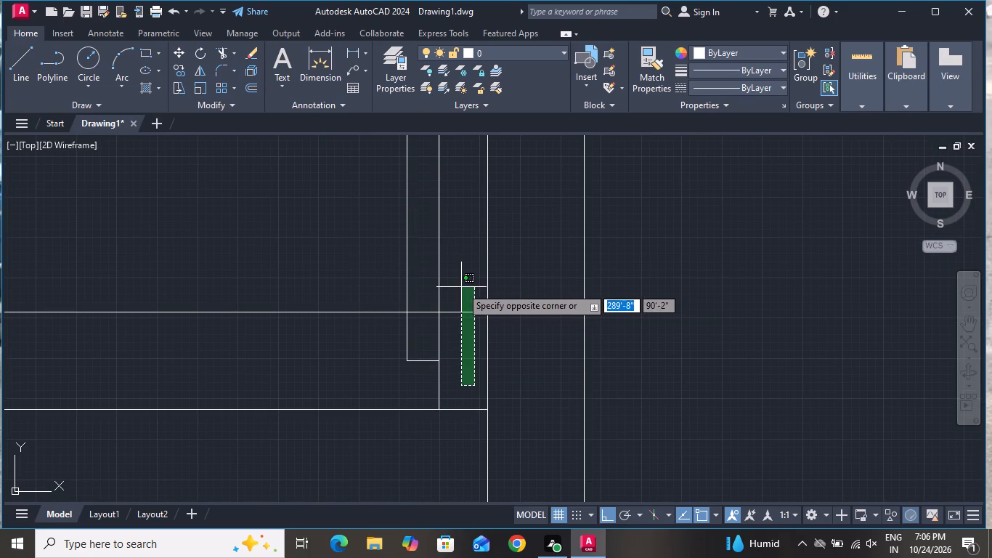
{"action": "key", "text": "Escape"}
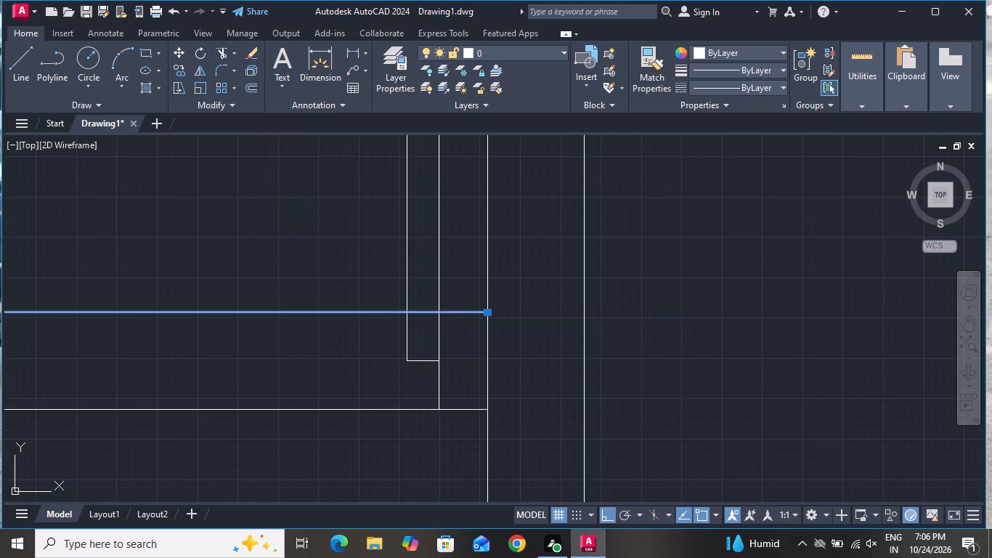
Trim the right jamb segment beside the leaf's lower end and both wall lines across the third small room's door opening.
{"action": "left_click", "coordinate": [222, 52]}
{"action": "left_click", "coordinate": [434, 343]}
{"action": "left_click", "coordinate": [442, 339]}
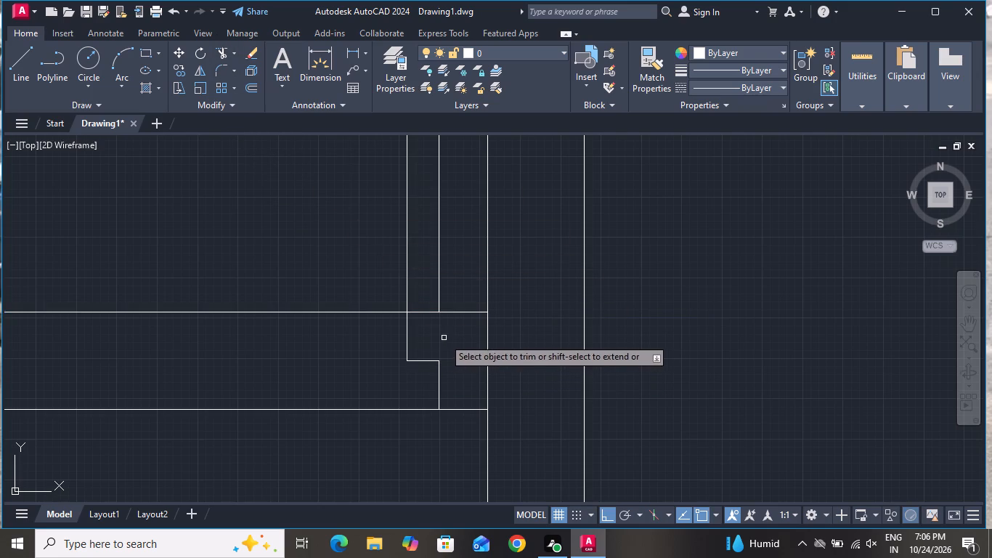
{"action": "scroll", "coordinate": [391, 262], "scroll_direction": "down", "scroll_amount": 1}
{"action": "left_click", "coordinate": [339, 267]}
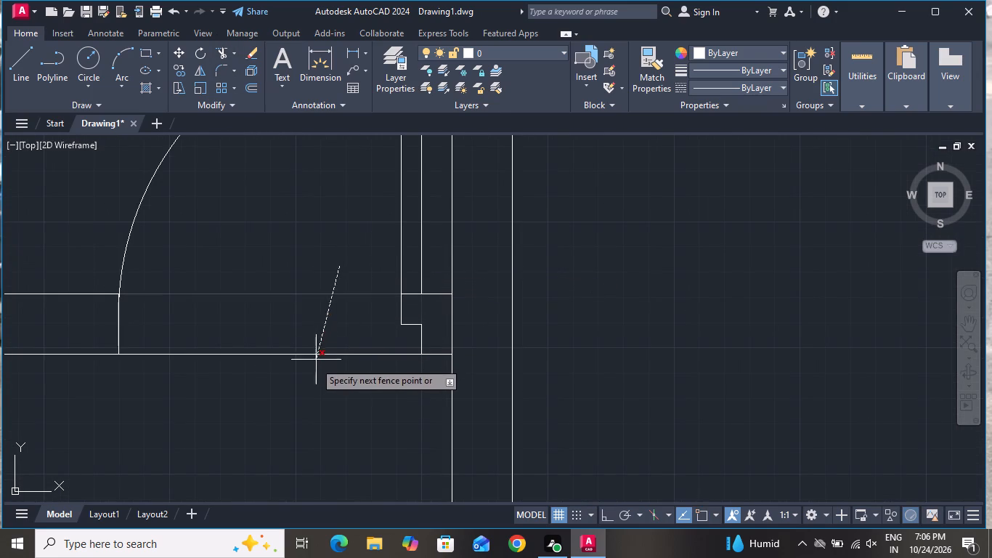
{"action": "left_click", "coordinate": [313, 368]}
{"action": "right_click", "coordinate": [306, 276]}
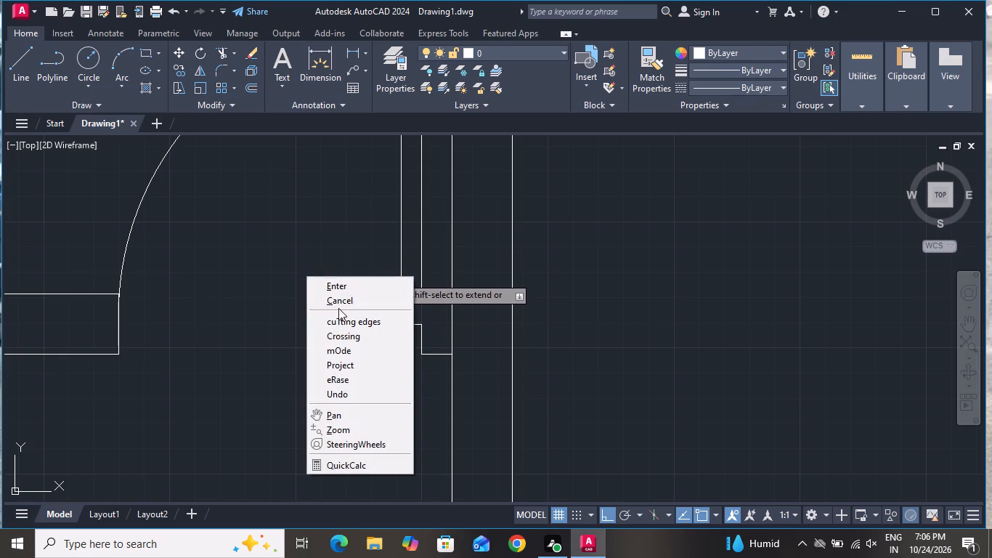
{"action": "left_click", "coordinate": [338, 302]}
Draw two short vertical lines across the bottom wall of the small room below the first small top room, marking an opening.
{"action": "scroll", "coordinate": [365, 322], "scroll_direction": "down", "scroll_amount": 5}
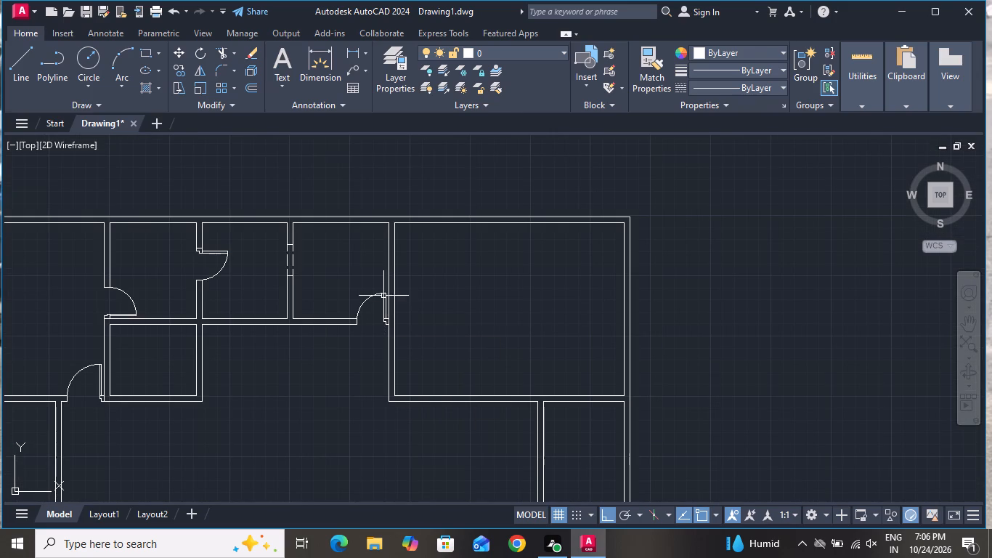
{"action": "scroll", "coordinate": [379, 278], "scroll_direction": "down", "scroll_amount": 1}
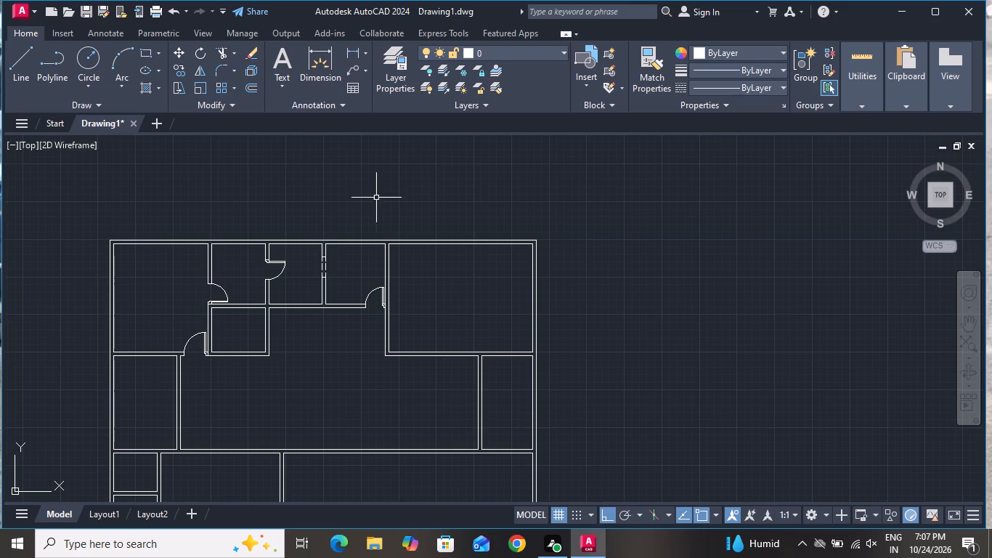
{"action": "left_click", "coordinate": [25, 59]}
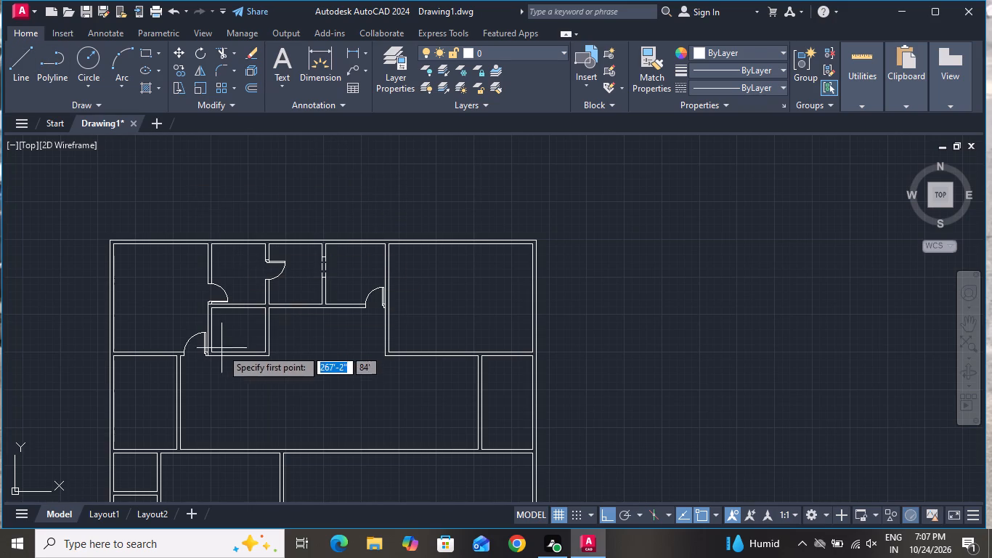
{"action": "scroll", "coordinate": [219, 362], "scroll_direction": "up", "scroll_amount": 3}
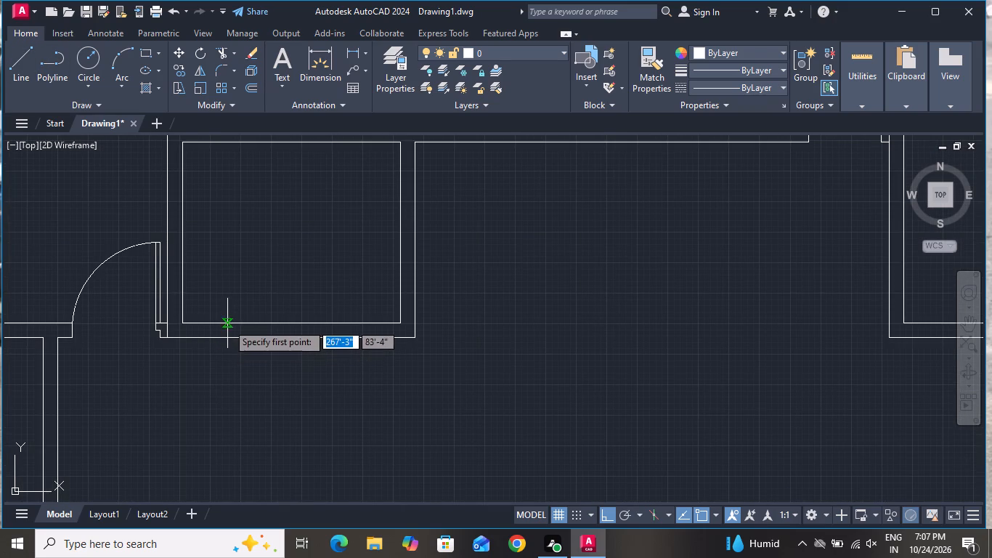
{"action": "left_click", "coordinate": [227, 321]}
{"action": "left_click", "coordinate": [224, 336]}
{"action": "right_click", "coordinate": [224, 336]}
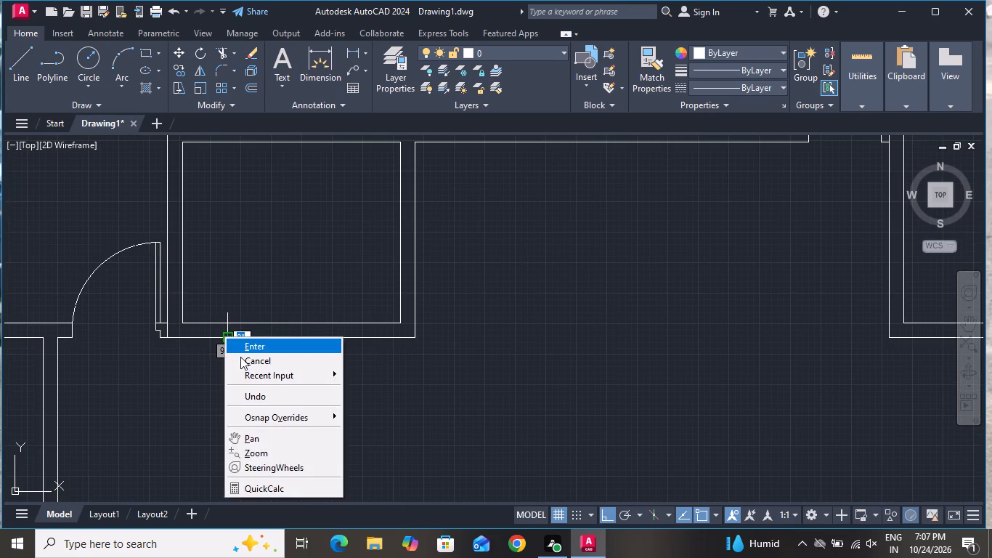
{"action": "left_click", "coordinate": [240, 357]}
{"action": "left_click", "coordinate": [31, 70]}
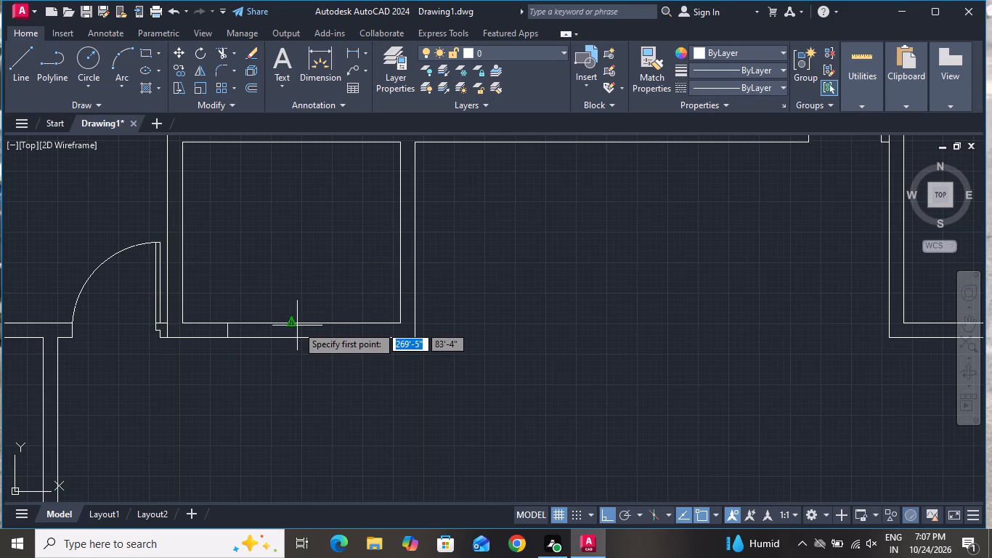
{"action": "left_click", "coordinate": [291, 323]}
{"action": "left_click", "coordinate": [288, 339]}
{"action": "right_click", "coordinate": [288, 339]}
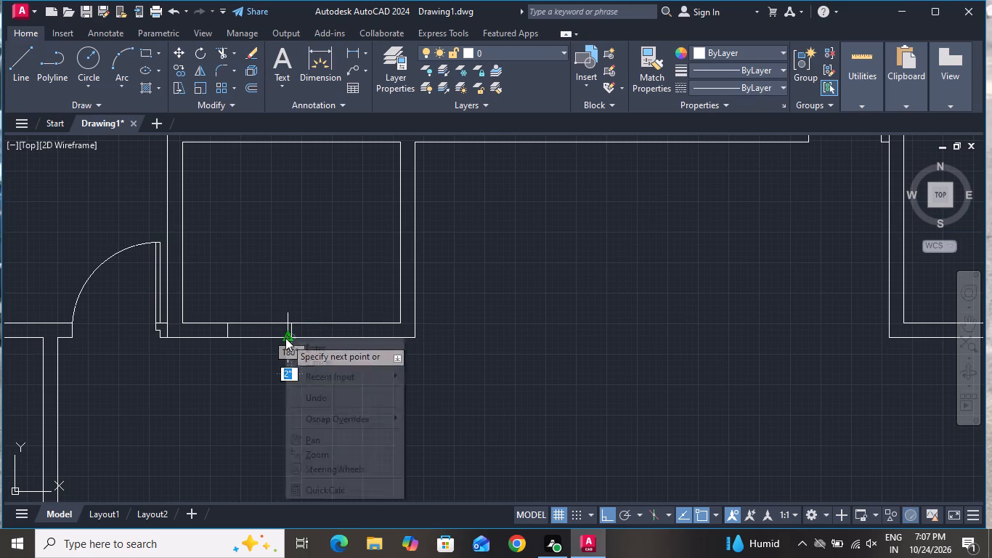
{"action": "left_click", "coordinate": [308, 364]}
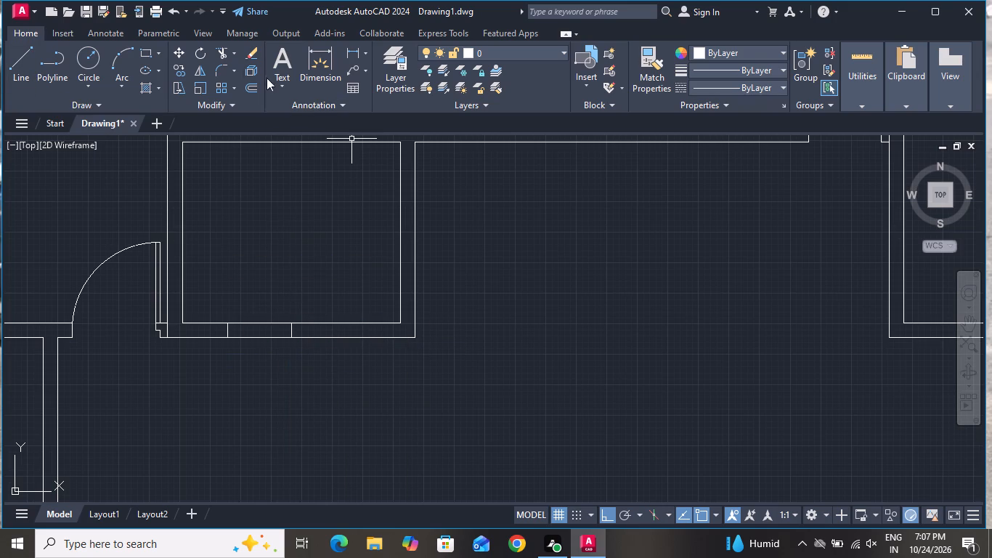
Trim both wall lines between the two short vertical lines to open the lower small room's bottom wall.
{"action": "left_click", "coordinate": [223, 49]}
{"action": "left_click", "coordinate": [272, 295]}
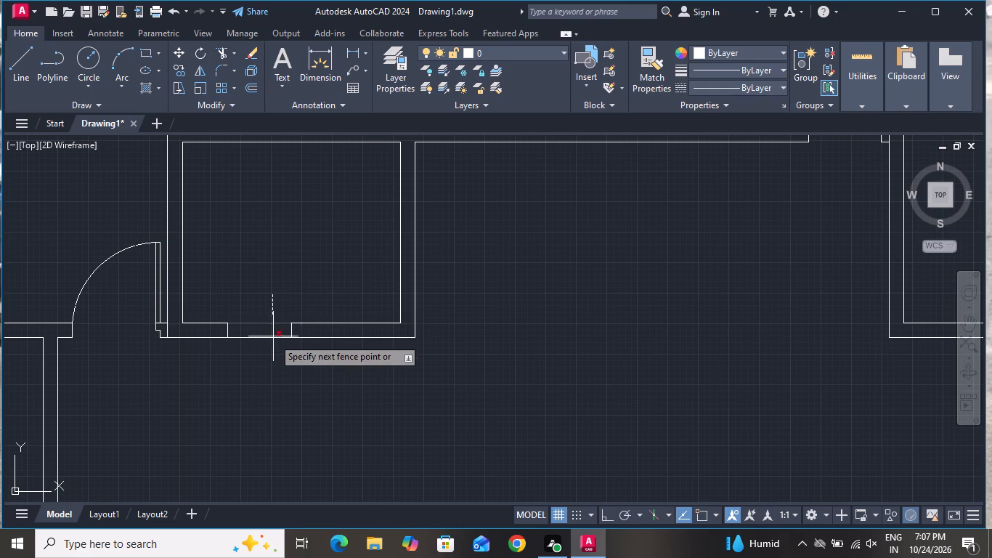
{"action": "left_click", "coordinate": [272, 351]}
{"action": "right_click", "coordinate": [283, 229]}
{"action": "left_click", "coordinate": [325, 254]}
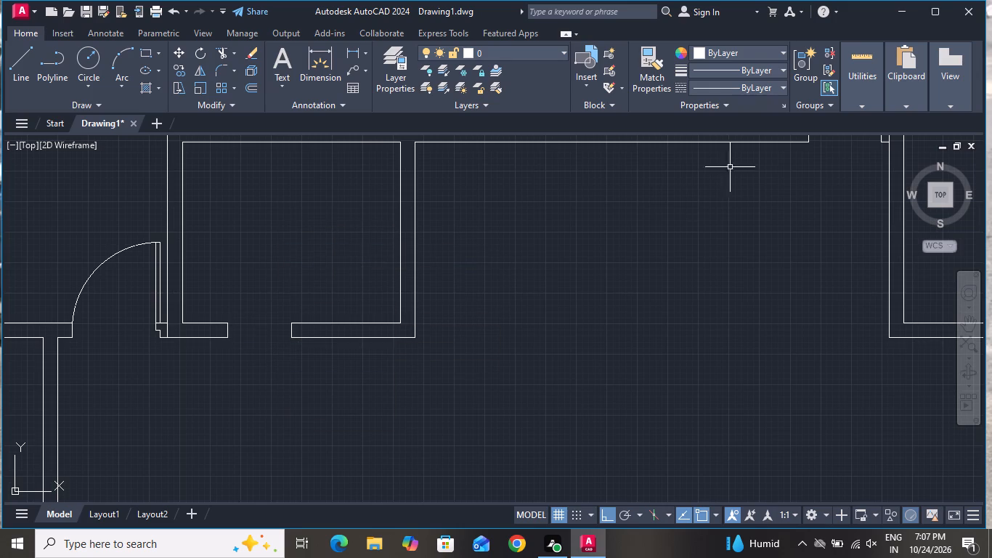
Switch the current linetype to the dashed ACAD one and draw two dashed lines across the lower small room's bottom-wall opening, flush with both wall faces.
{"action": "left_click", "coordinate": [743, 72]}
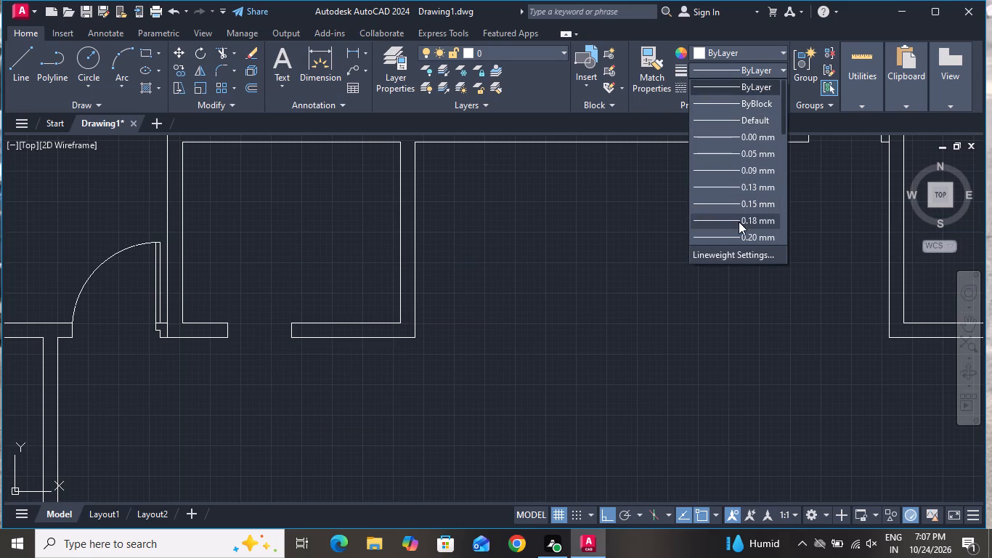
{"action": "left_click", "coordinate": [588, 293]}
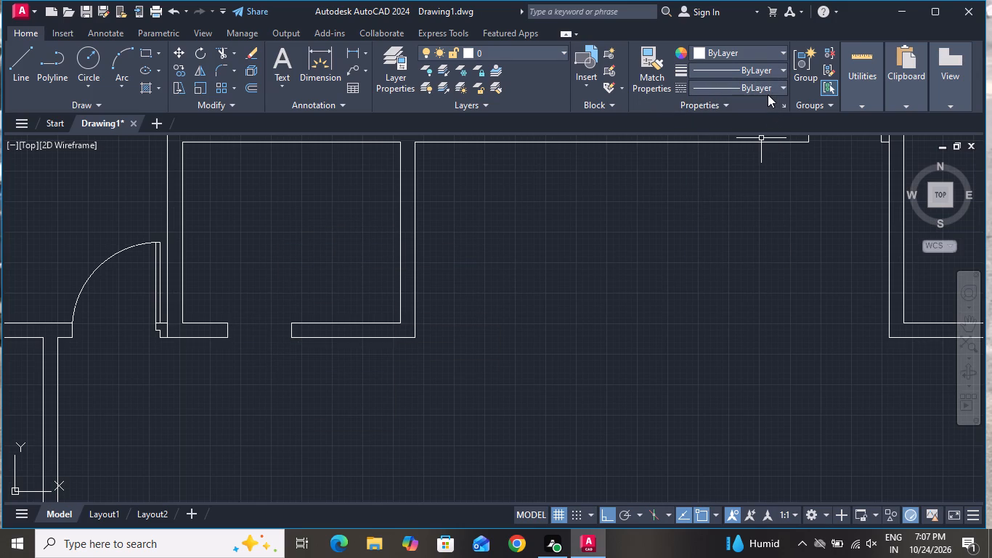
{"action": "left_click", "coordinate": [768, 86]}
{"action": "left_click", "coordinate": [744, 136]}
{"action": "left_click", "coordinate": [23, 48]}
{"action": "scroll", "coordinate": [272, 370], "scroll_direction": "up", "scroll_amount": 2}
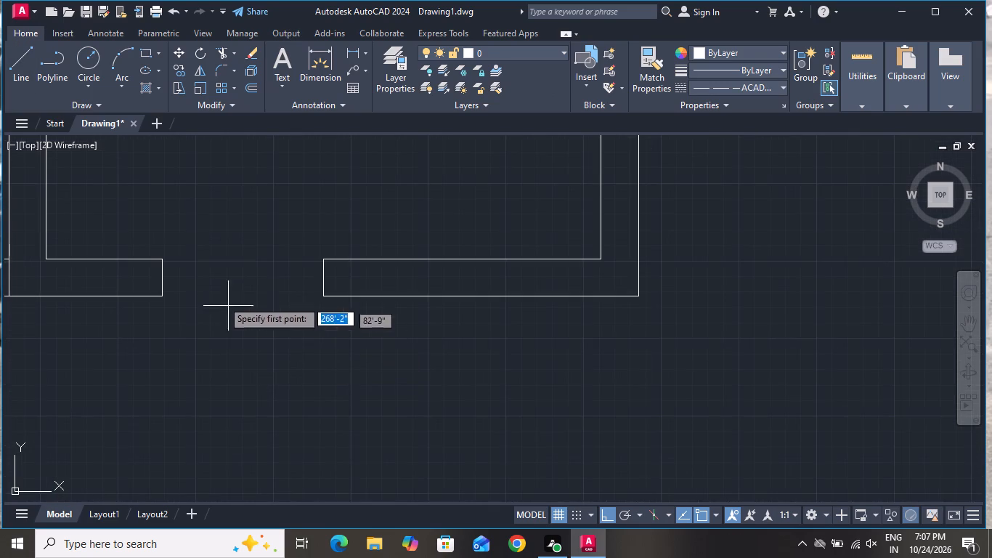
{"action": "left_click", "coordinate": [160, 260]}
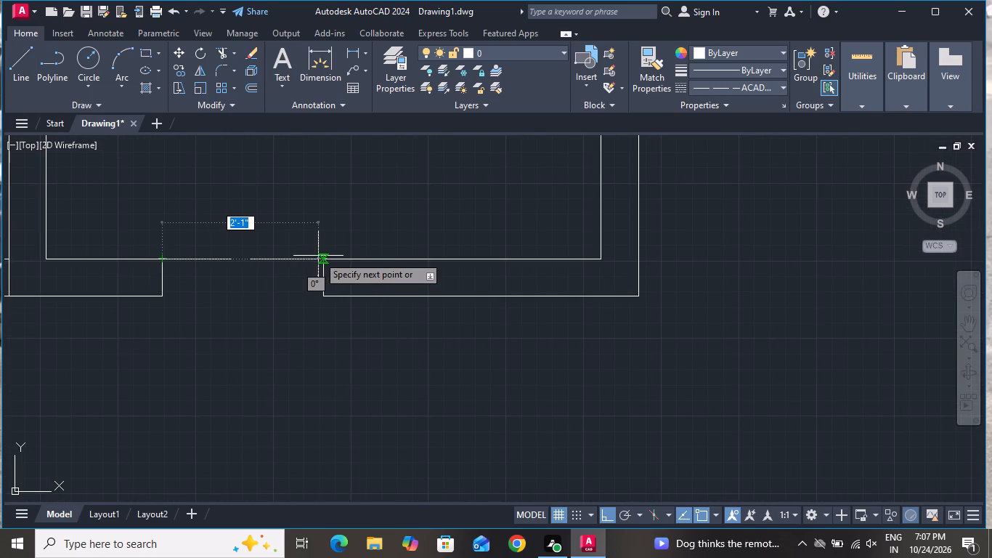
{"action": "left_click", "coordinate": [325, 257]}
{"action": "right_click", "coordinate": [327, 259]}
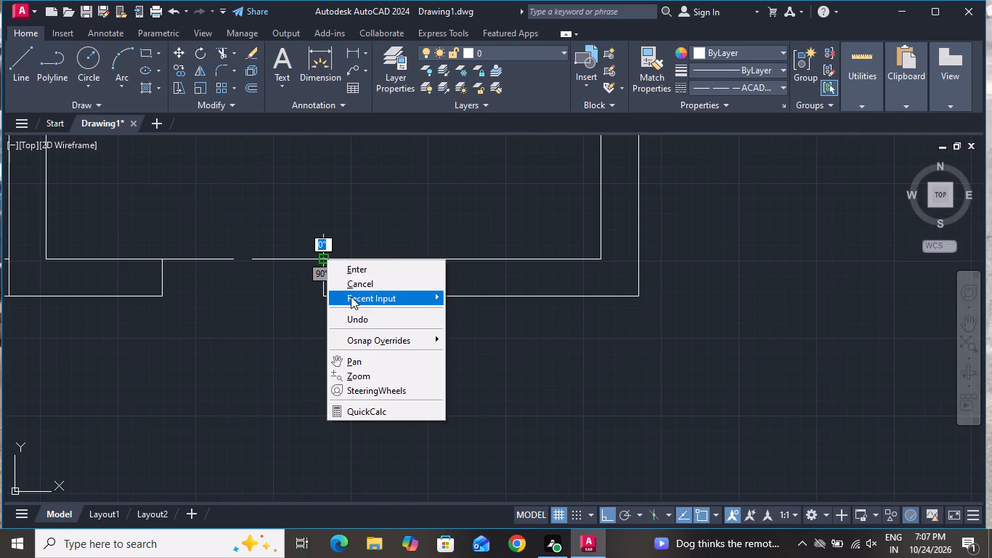
{"action": "left_click", "coordinate": [353, 284]}
{"action": "left_click", "coordinate": [25, 57]}
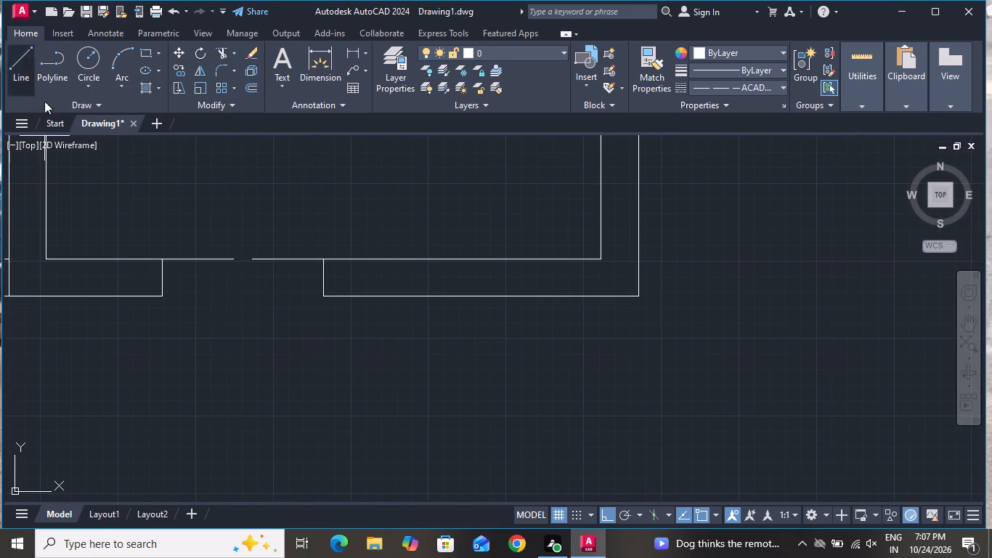
{"action": "left_click", "coordinate": [163, 296]}
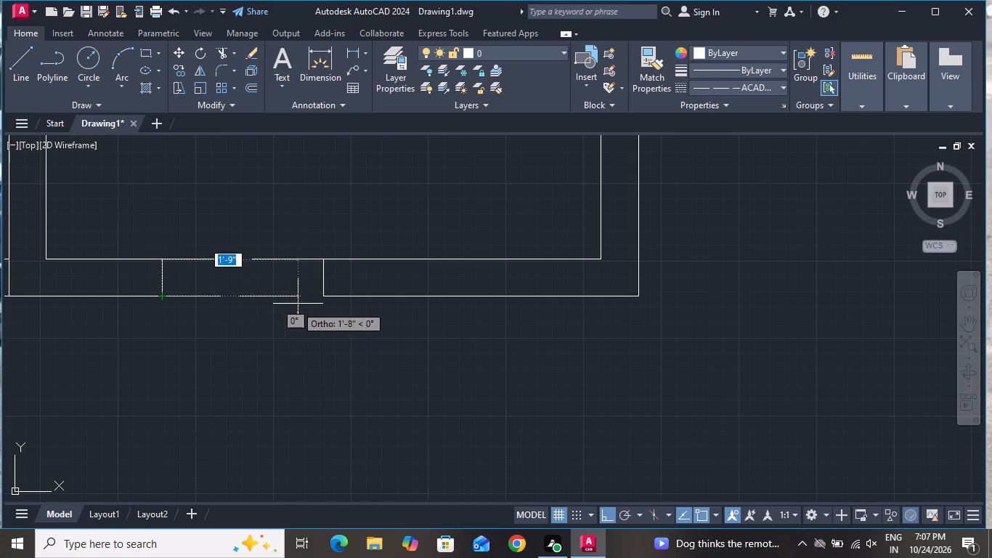
{"action": "left_click", "coordinate": [325, 300]}
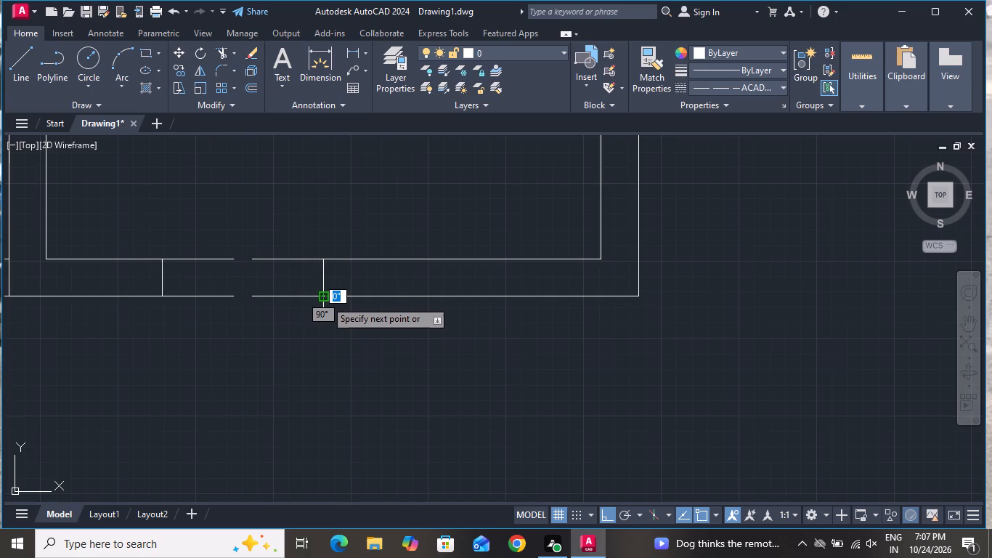
{"action": "right_click", "coordinate": [325, 300]}
{"action": "left_click", "coordinate": [346, 321]}
Draw a dashed vertical line about 9'-3" down from the top rooms' bottom wall, aligned with the left face of the second-third room partition.
{"action": "scroll", "coordinate": [347, 322], "scroll_direction": "down", "scroll_amount": 3}
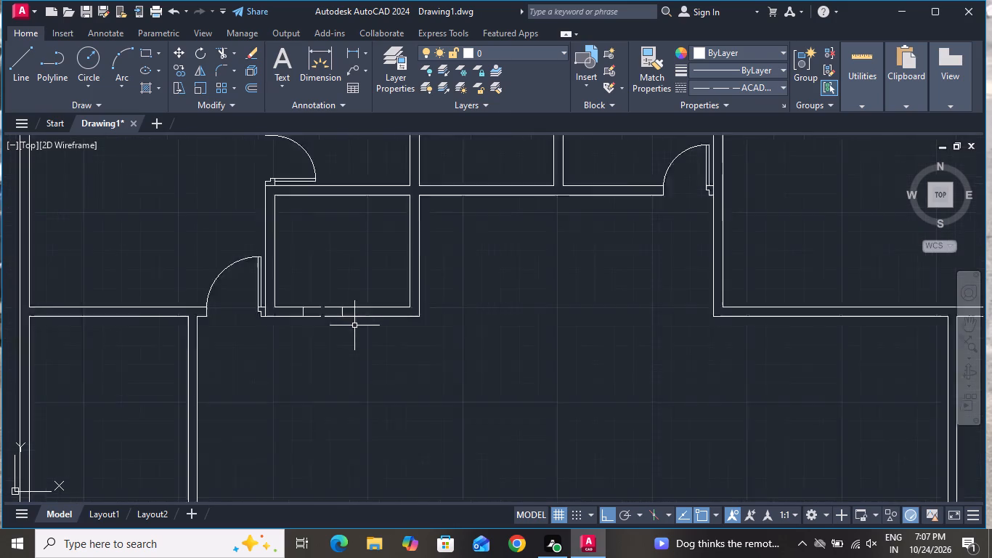
{"action": "scroll", "coordinate": [355, 327], "scroll_direction": "down", "scroll_amount": 1}
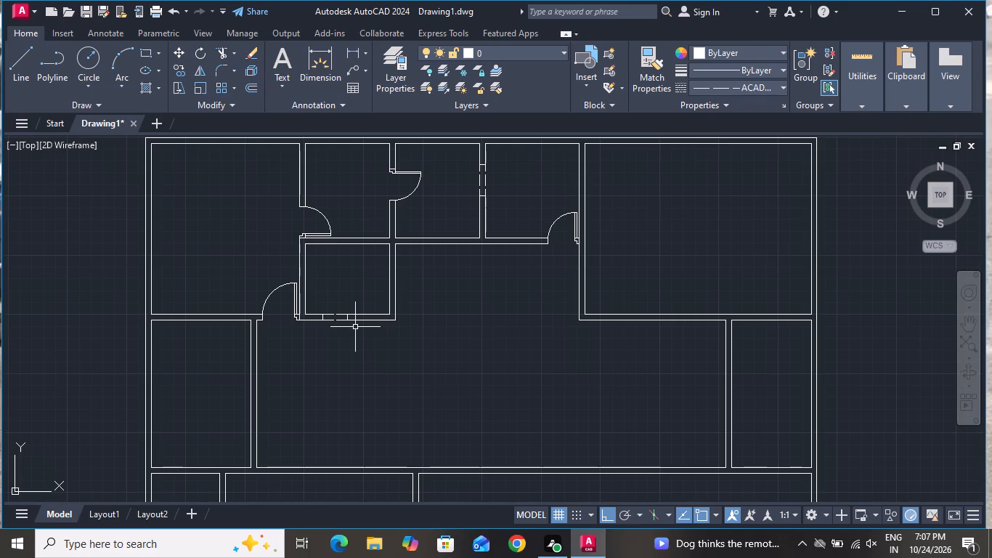
{"action": "left_click", "coordinate": [22, 73]}
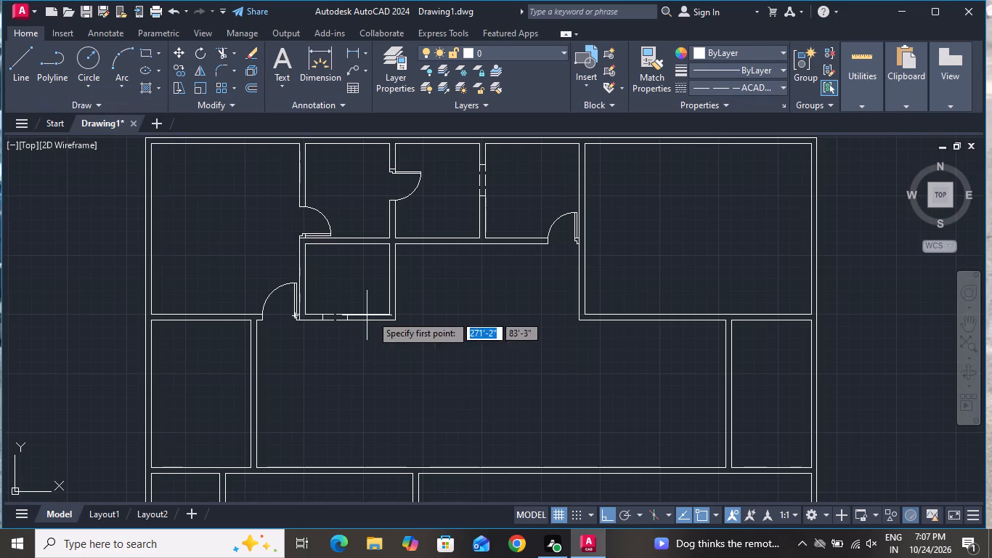
{"action": "scroll", "coordinate": [499, 257], "scroll_direction": "up", "scroll_amount": 3}
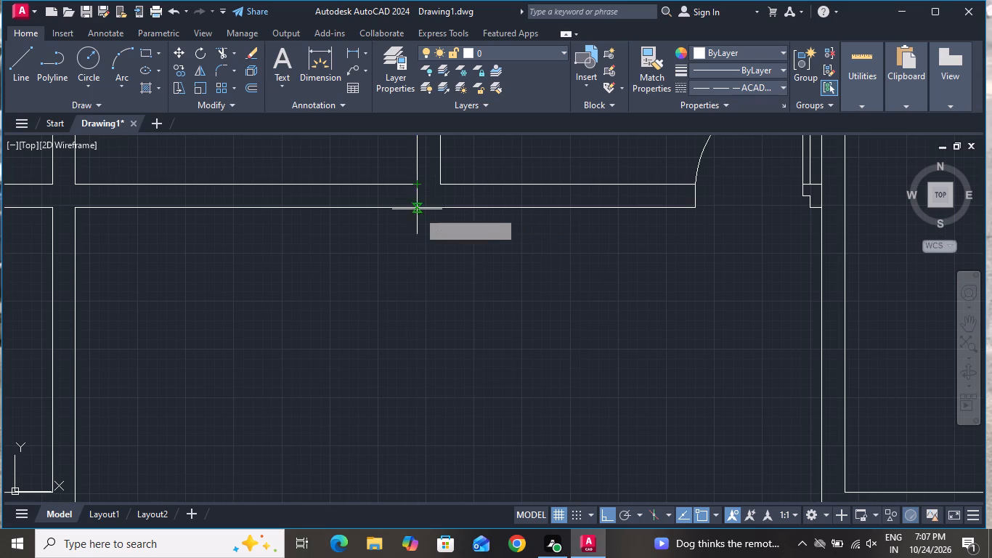
{"action": "left_click", "coordinate": [418, 206]}
{"action": "scroll", "coordinate": [436, 320], "scroll_direction": "down", "scroll_amount": 3}
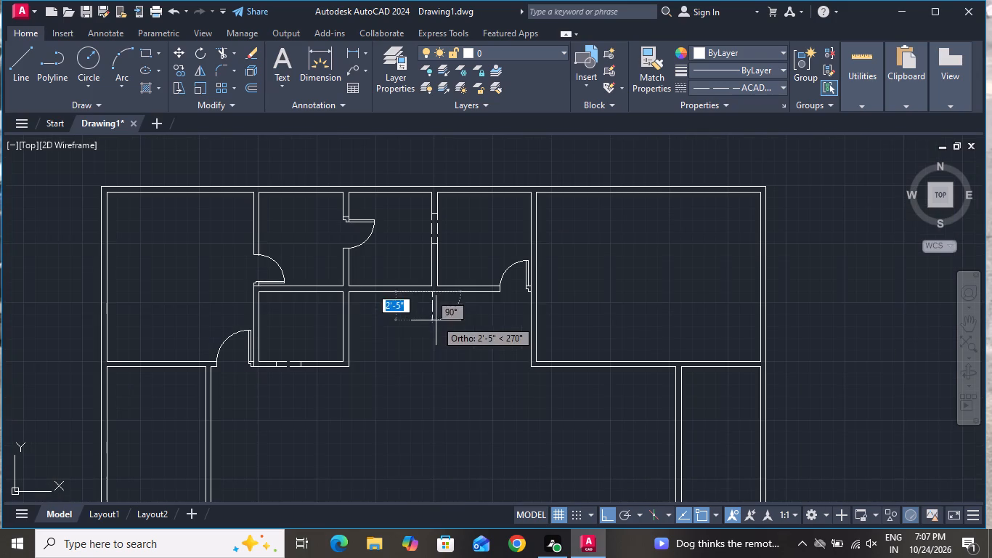
{"action": "left_click", "coordinate": [428, 397]}
{"action": "right_click", "coordinate": [428, 397]}
{"action": "left_click", "coordinate": [462, 264]}
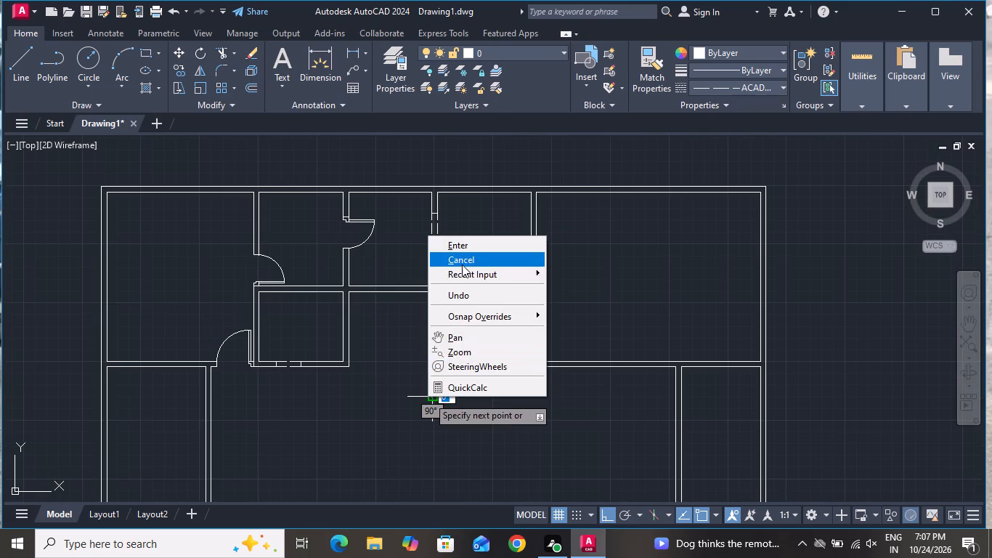
Draw a parallel dashed vertical line of matching length, starting from the bottom wall in line with the partition's right face.
{"action": "left_click", "coordinate": [7, 62]}
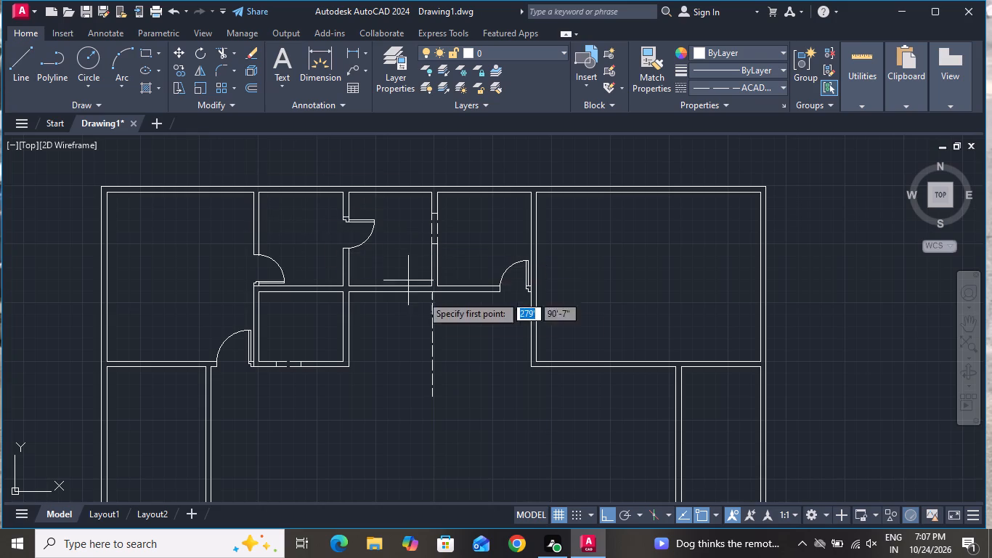
{"action": "scroll", "coordinate": [453, 307], "scroll_direction": "up", "scroll_amount": 2}
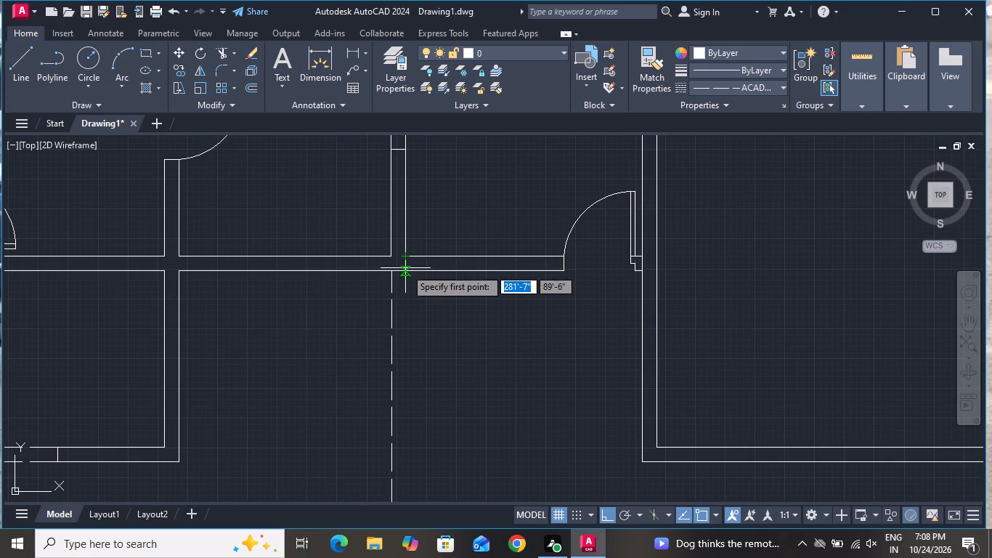
{"action": "left_click", "coordinate": [406, 271]}
{"action": "scroll", "coordinate": [412, 395], "scroll_direction": "down", "scroll_amount": 1}
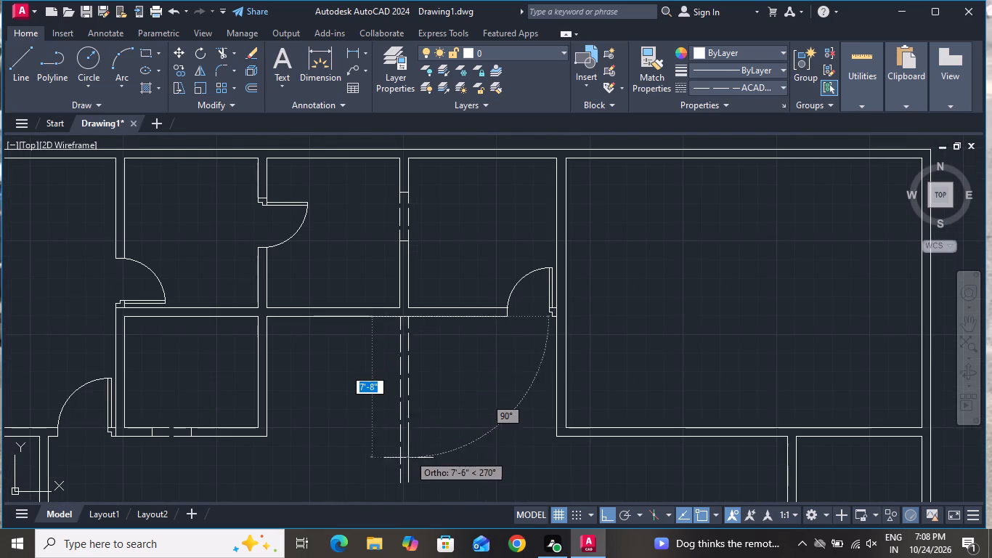
{"action": "left_click", "coordinate": [402, 482]}
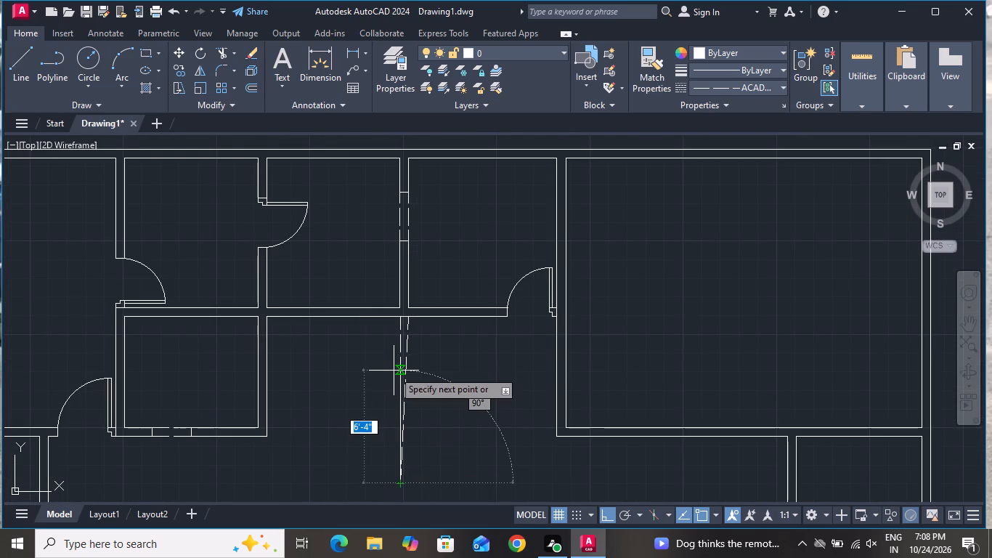
{"action": "key", "text": "ctrl+z"}
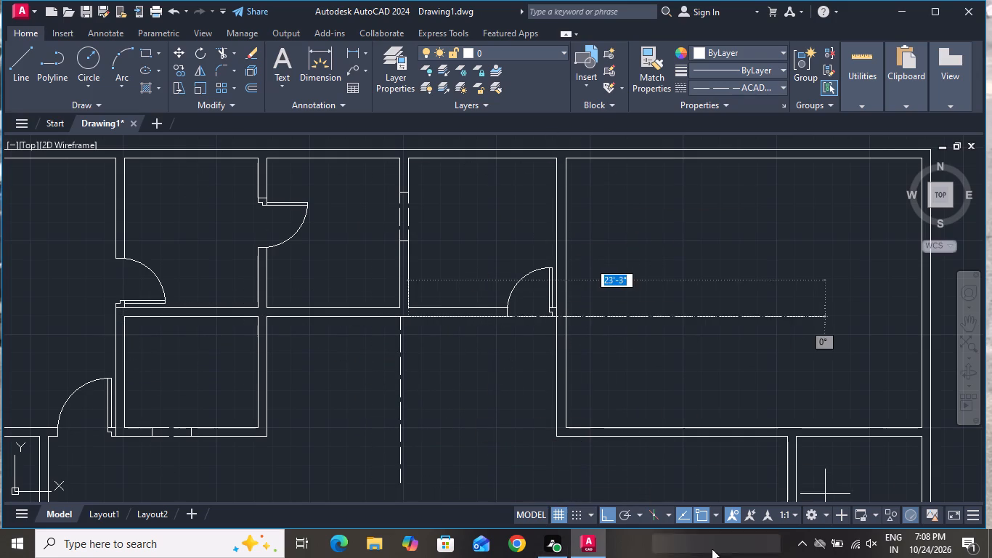
{"action": "scroll", "coordinate": [516, 388], "scroll_direction": "down", "scroll_amount": 2}
{"action": "scroll", "coordinate": [463, 437], "scroll_direction": "up", "scroll_amount": 2}
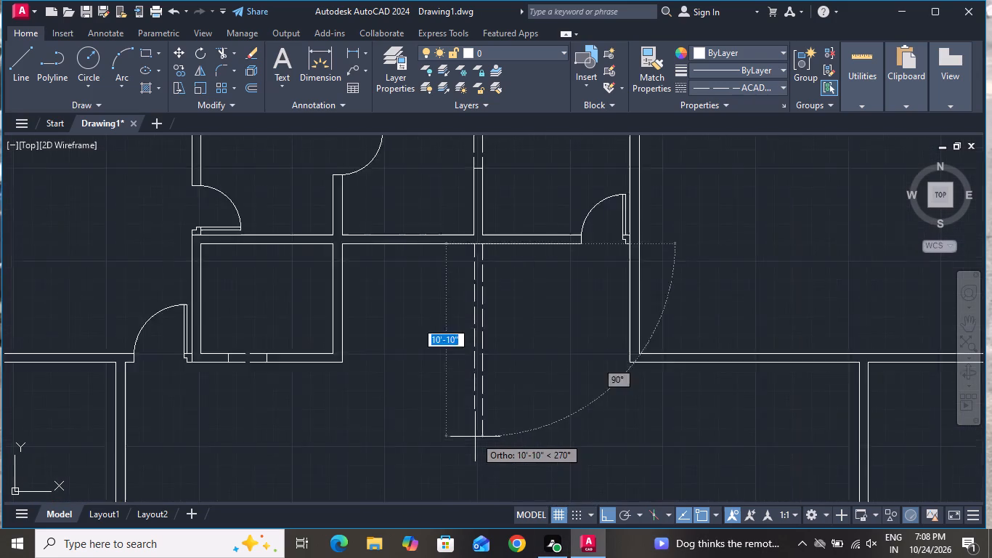
{"action": "scroll", "coordinate": [475, 437], "scroll_direction": "up", "scroll_amount": 2}
{"action": "left_click", "coordinate": [509, 369]}
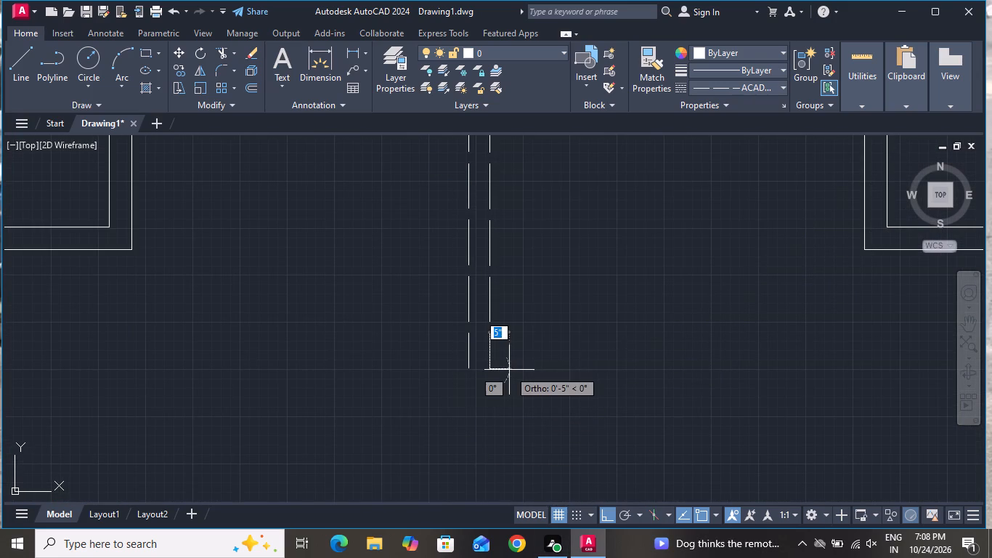
{"action": "right_click", "coordinate": [509, 370]}
{"action": "left_click", "coordinate": [590, 234]}
Draw a dashed horizontal line from the lower small room's right wall, level with its bottom wall's inner face, to the left vertical dashed line.
{"action": "scroll", "coordinate": [591, 242], "scroll_direction": "down", "scroll_amount": 2}
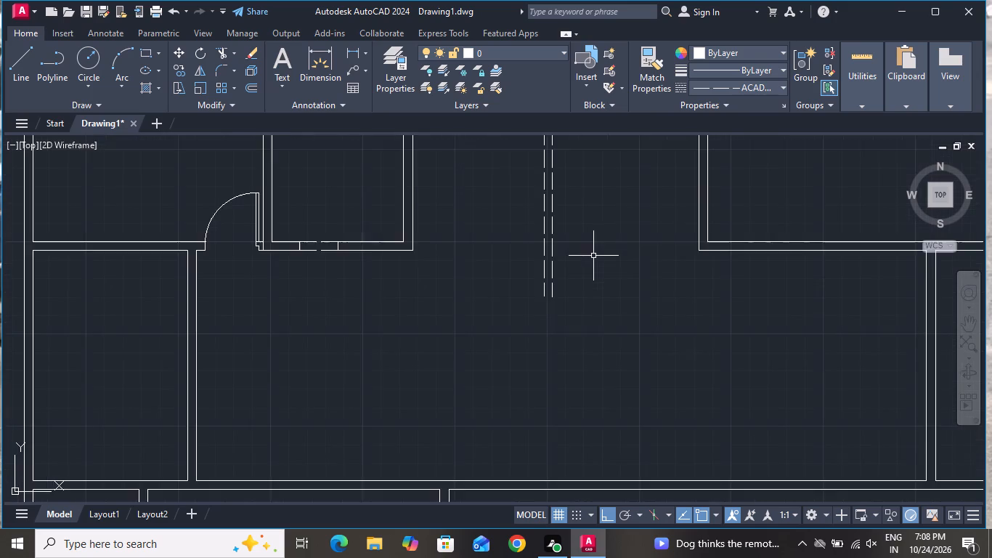
{"action": "scroll", "coordinate": [593, 256], "scroll_direction": "down", "scroll_amount": 2}
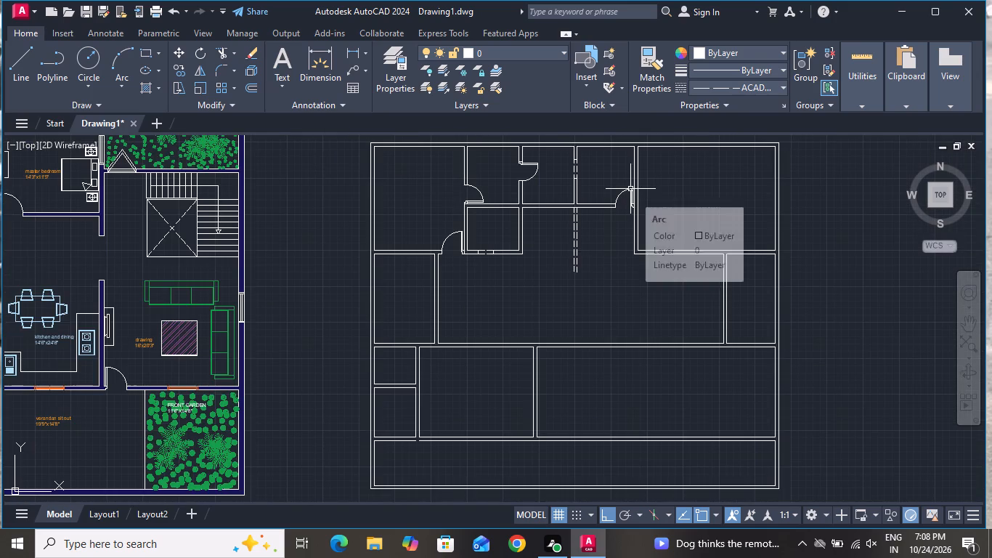
{"action": "left_click", "coordinate": [25, 50]}
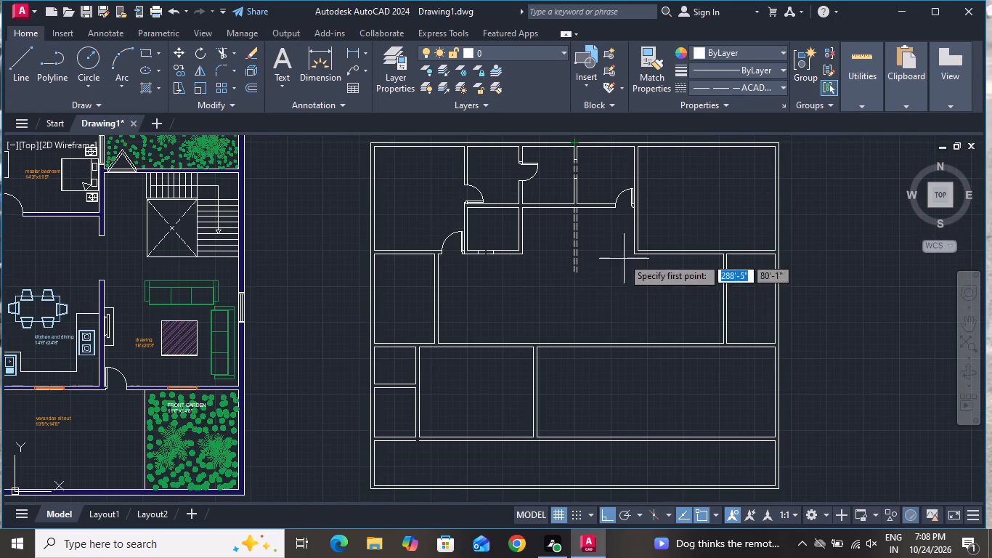
{"action": "scroll", "coordinate": [562, 220], "scroll_direction": "up", "scroll_amount": 2}
{"action": "scroll", "coordinate": [455, 282], "scroll_direction": "up", "scroll_amount": 3}
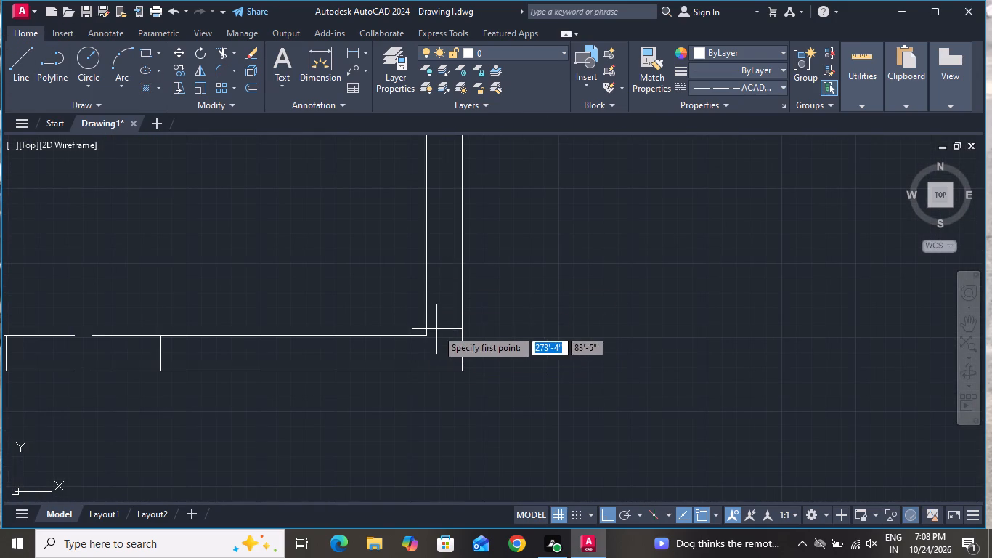
{"action": "left_click", "coordinate": [461, 334]}
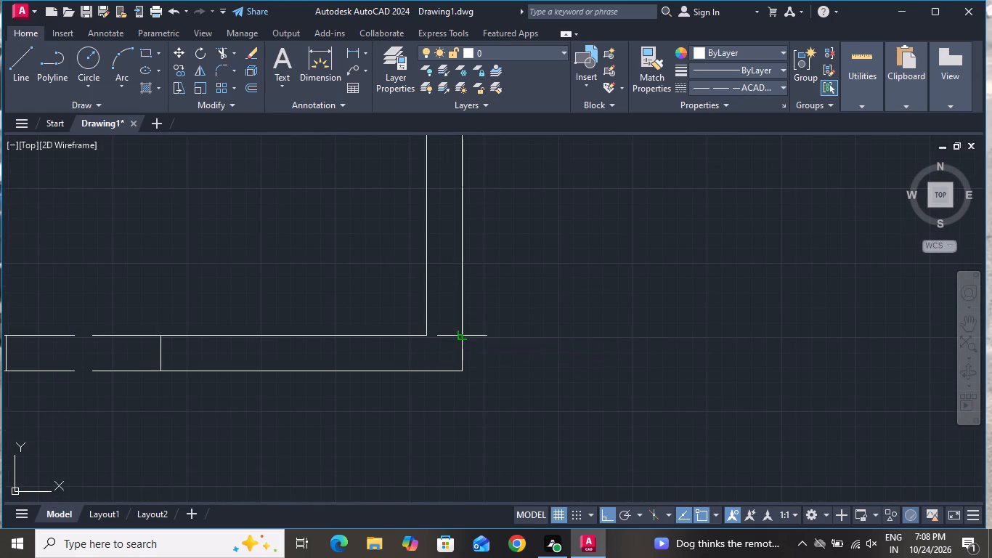
{"action": "scroll", "coordinate": [608, 347], "scroll_direction": "down", "scroll_amount": 3}
{"action": "scroll", "coordinate": [696, 352], "scroll_direction": "up", "scroll_amount": 2}
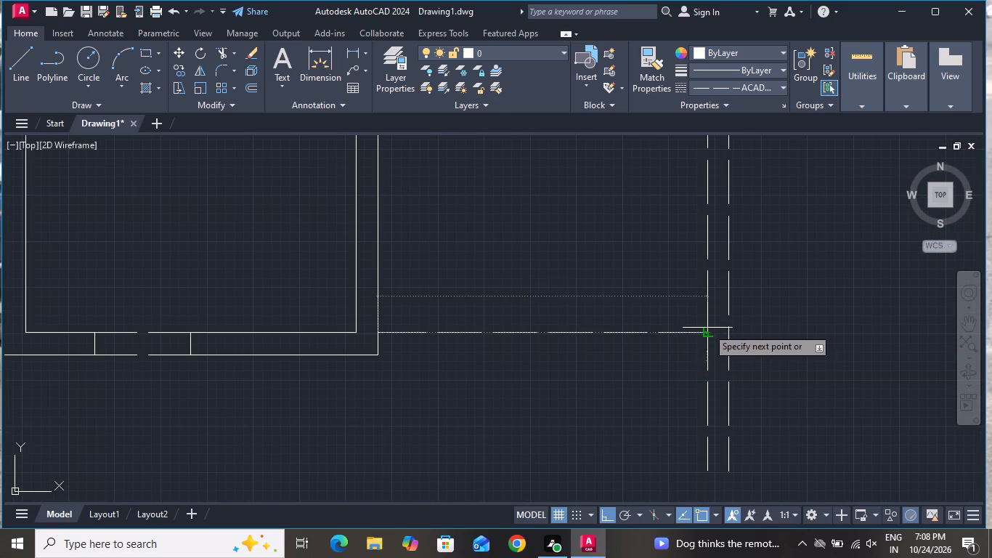
{"action": "left_click", "coordinate": [707, 328]}
{"action": "right_click", "coordinate": [707, 328]}
{"action": "left_click", "coordinate": [727, 350]}
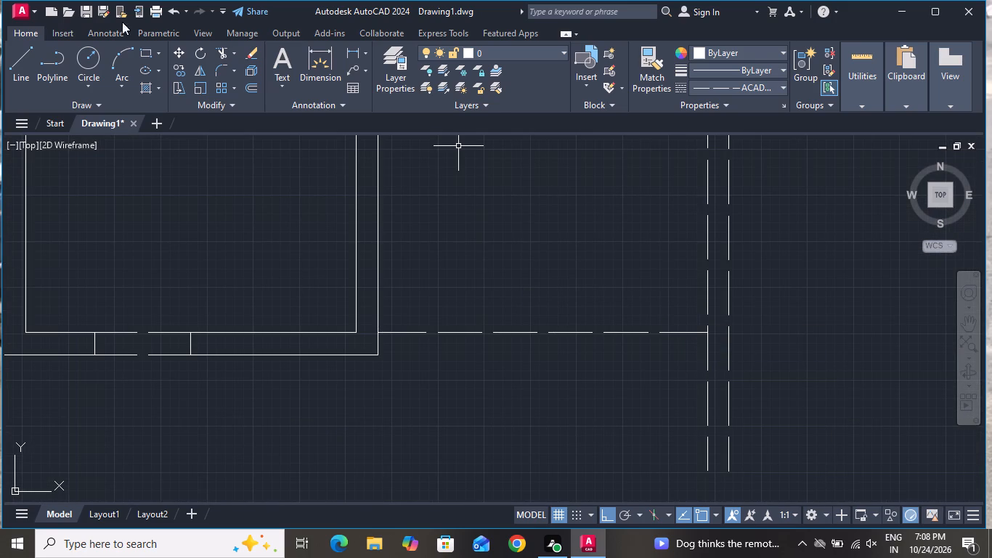
Draw a second dashed horizontal line from the lower small room's outer bottom-right corner to the right vertical dashed line.
{"action": "left_click", "coordinate": [22, 61]}
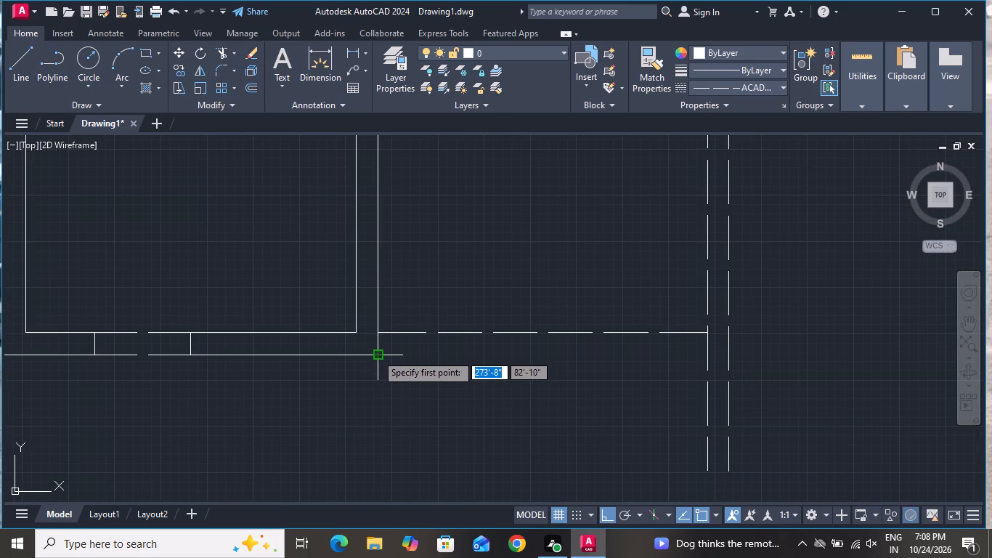
{"action": "left_click", "coordinate": [376, 354]}
{"action": "left_click", "coordinate": [728, 355]}
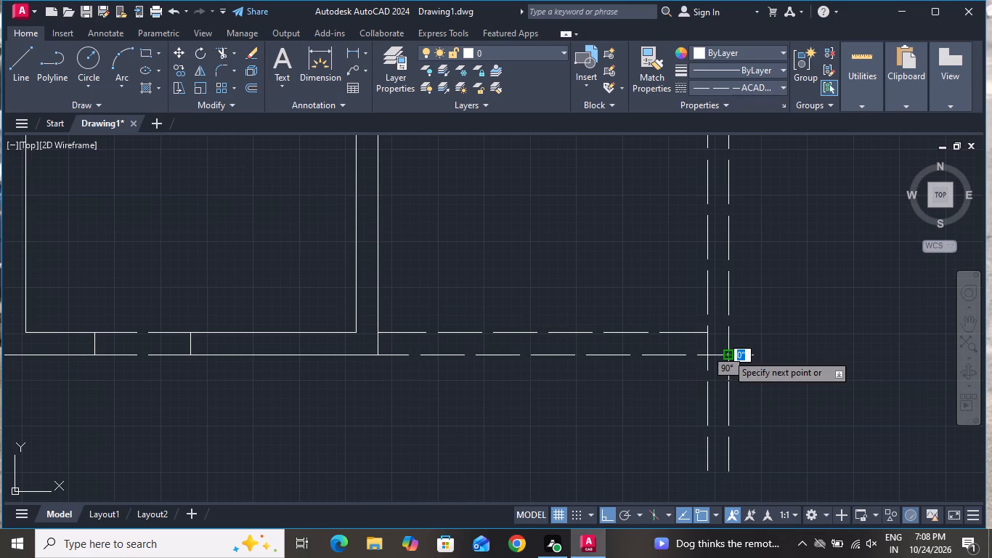
{"action": "right_click", "coordinate": [727, 354]}
{"action": "left_click", "coordinate": [789, 381]}
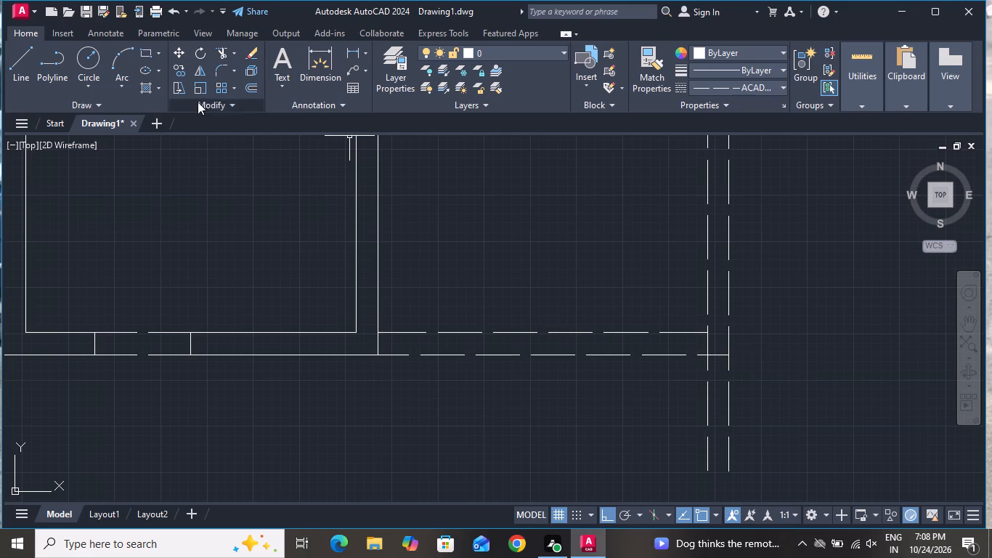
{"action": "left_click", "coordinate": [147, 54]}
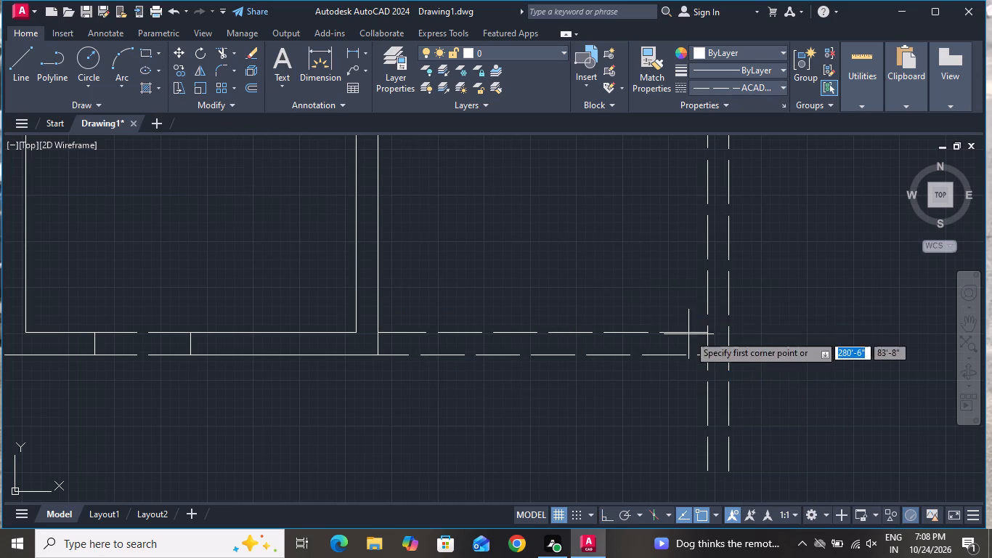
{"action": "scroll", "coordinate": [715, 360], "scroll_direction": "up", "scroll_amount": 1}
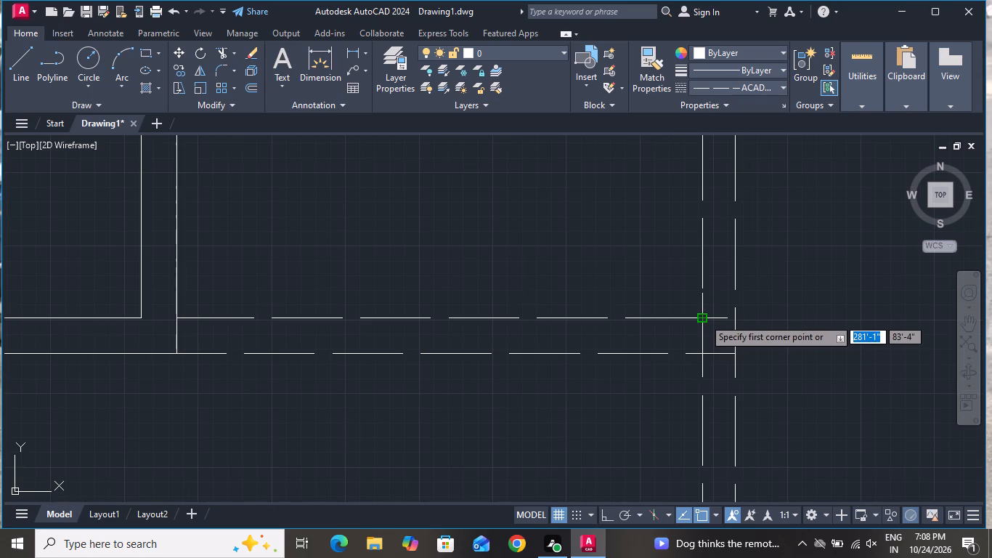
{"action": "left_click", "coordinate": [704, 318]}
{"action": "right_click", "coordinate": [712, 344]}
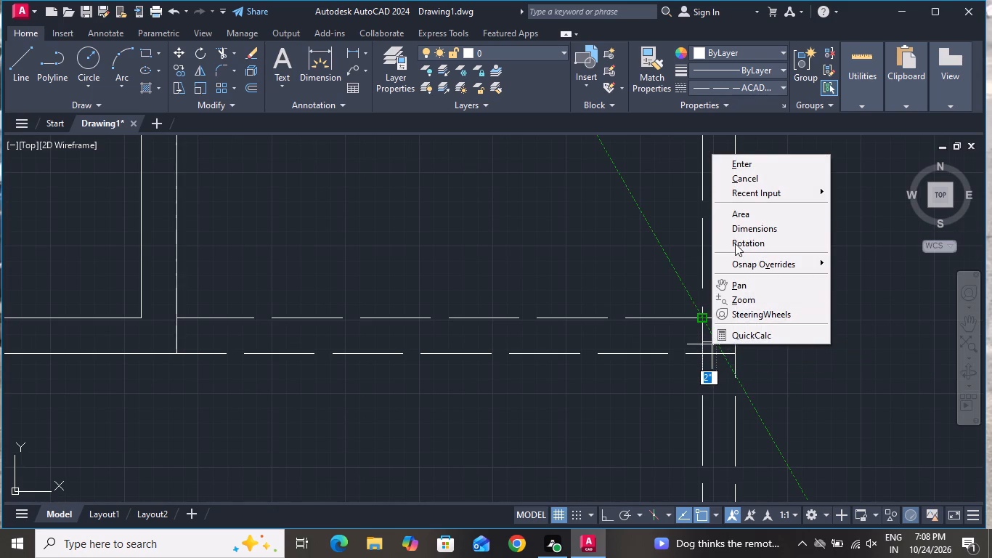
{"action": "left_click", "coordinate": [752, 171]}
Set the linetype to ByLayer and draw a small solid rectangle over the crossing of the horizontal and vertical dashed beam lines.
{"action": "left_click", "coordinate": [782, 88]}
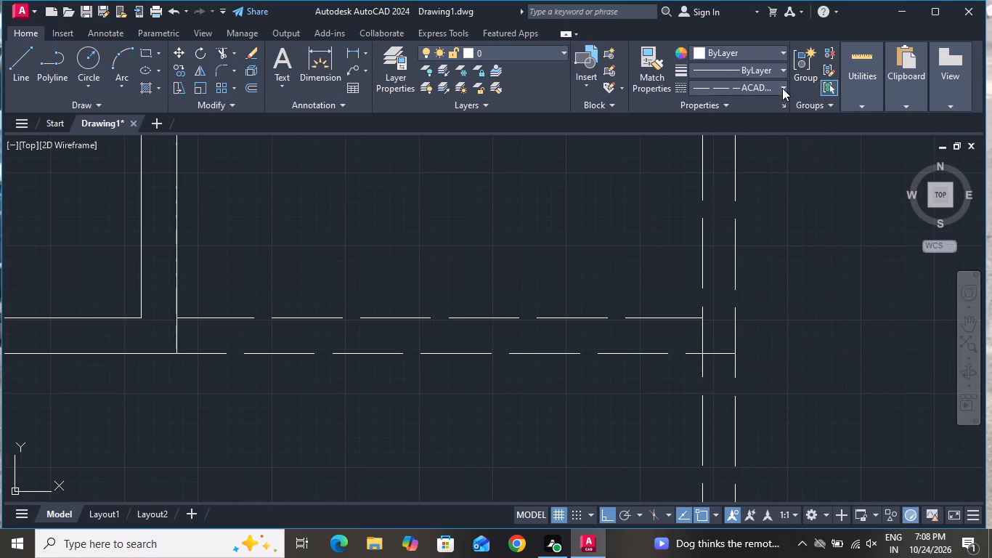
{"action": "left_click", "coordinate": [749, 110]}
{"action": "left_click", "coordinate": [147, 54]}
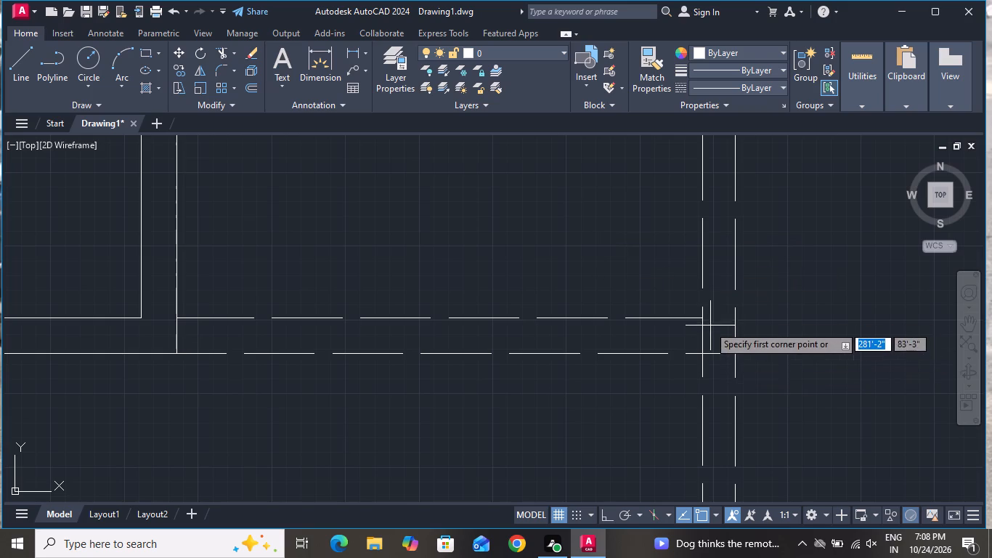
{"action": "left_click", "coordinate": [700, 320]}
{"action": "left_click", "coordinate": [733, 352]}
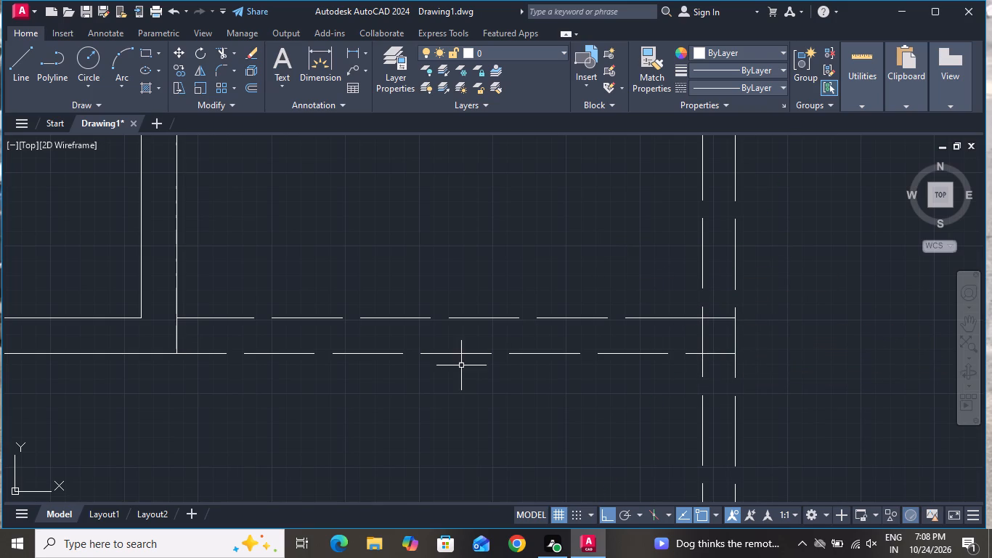
Trim the ends of both vertical dashed lines that project below the lower horizontal dashed line.
{"action": "left_click", "coordinate": [218, 51]}
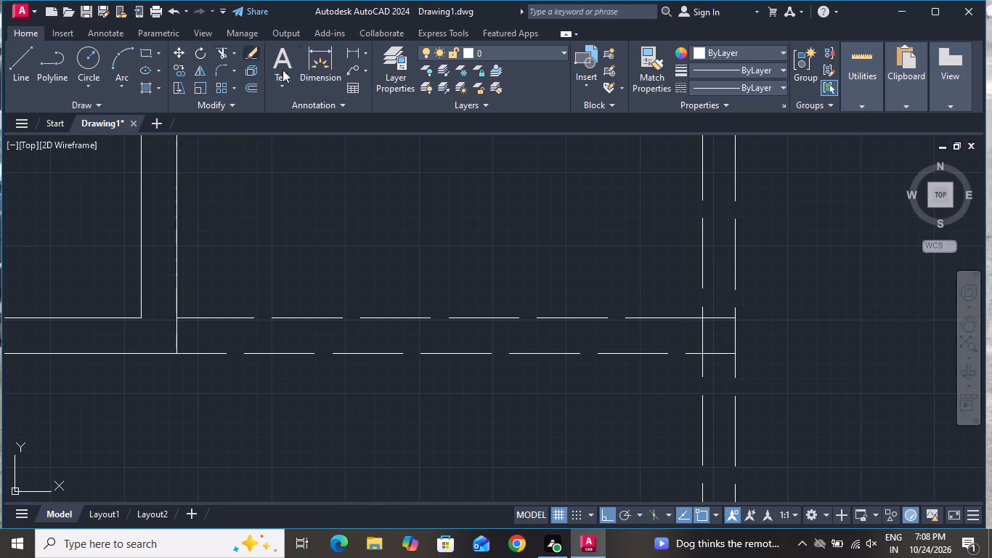
{"action": "scroll", "coordinate": [442, 313], "scroll_direction": "down", "scroll_amount": 1}
{"action": "left_click", "coordinate": [542, 413]}
{"action": "left_click", "coordinate": [720, 364]}
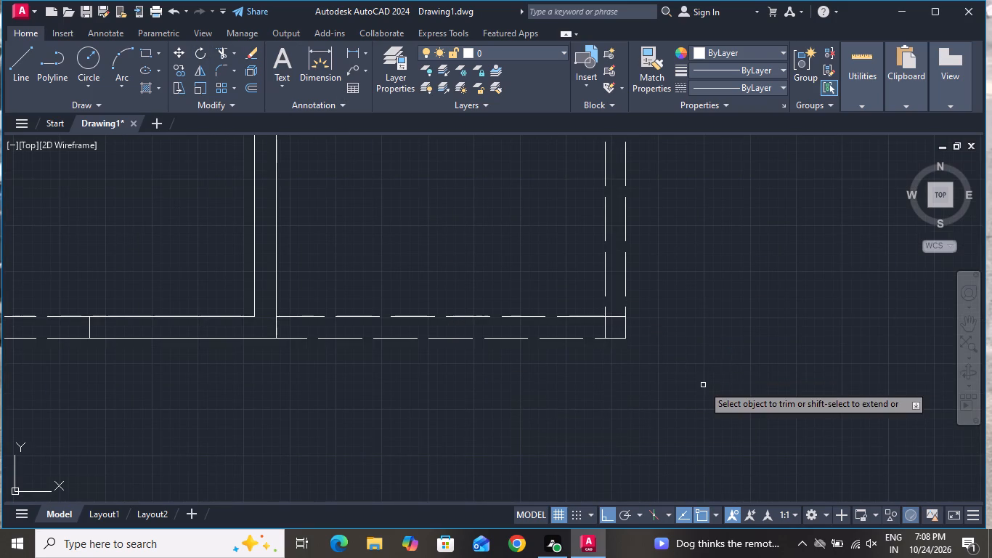
{"action": "scroll", "coordinate": [703, 385], "scroll_direction": "down", "scroll_amount": 2}
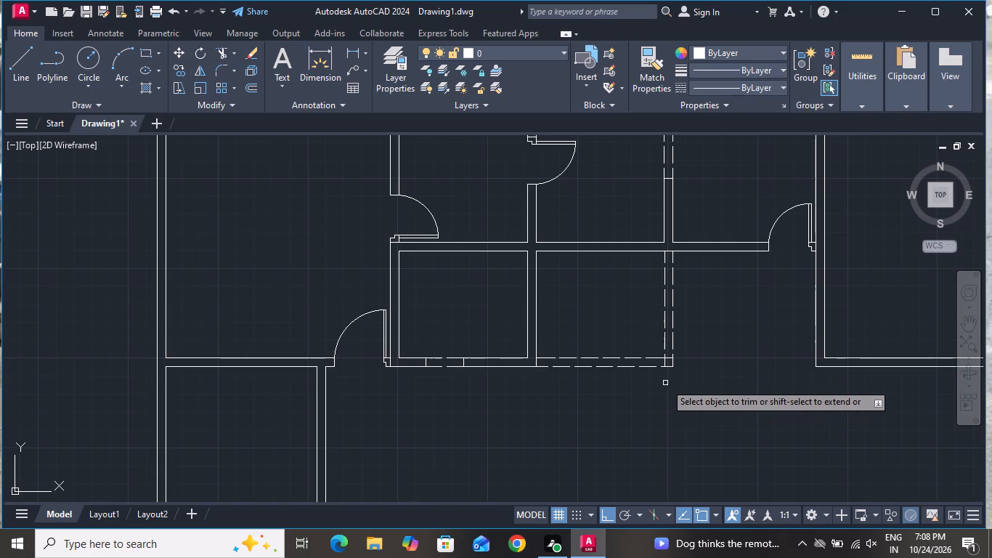
{"action": "scroll", "coordinate": [665, 383], "scroll_direction": "down", "scroll_amount": 1}
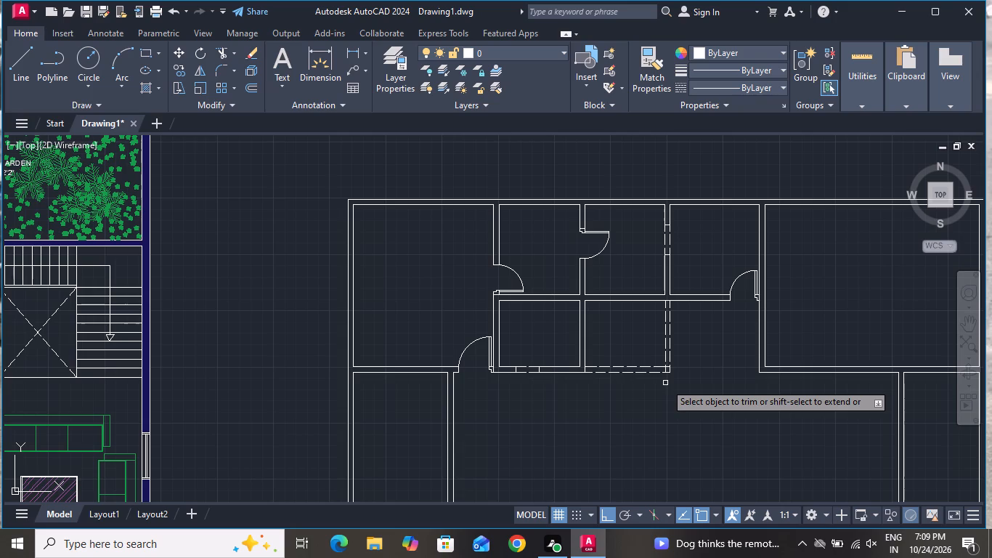
{"action": "right_click", "coordinate": [685, 347]}
{"action": "left_click", "coordinate": [730, 178]}
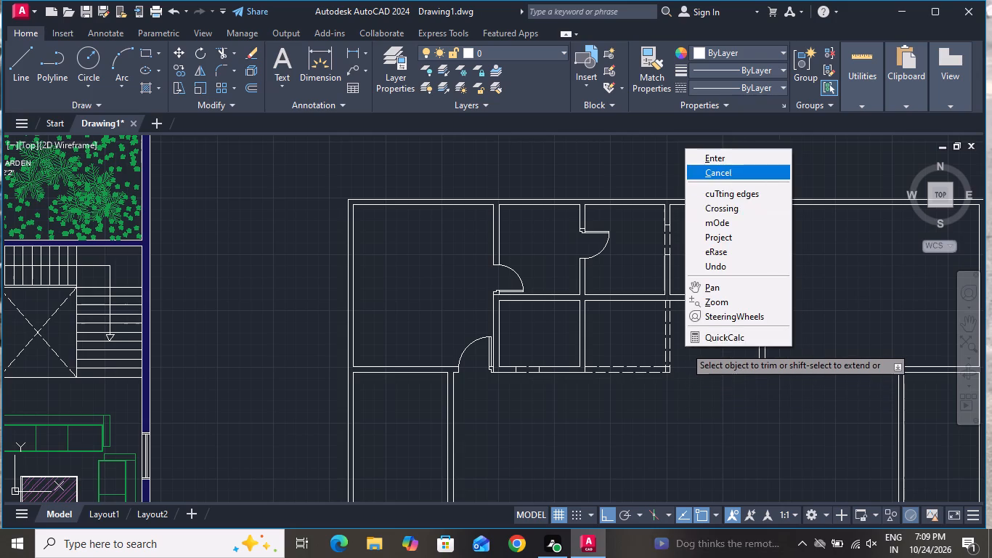
Extend the lower horizontal dashed line to the left face of the right-hand room's wall.
{"action": "type", "text": "EX"}
{"action": "key", "text": "space"}
{"action": "key", "text": "space"}
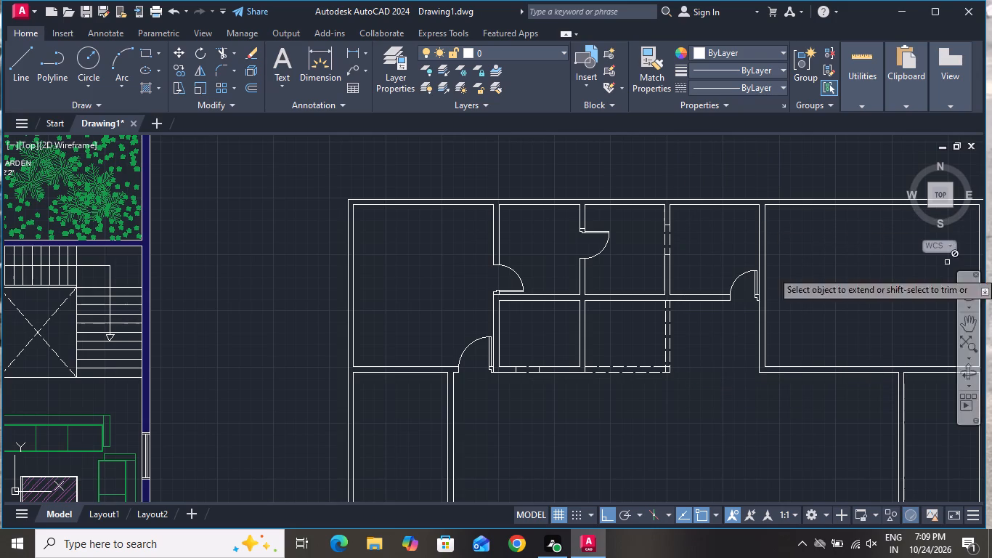
{"action": "scroll", "coordinate": [644, 404], "scroll_direction": "up", "scroll_amount": 2}
{"action": "left_click", "coordinate": [666, 364]}
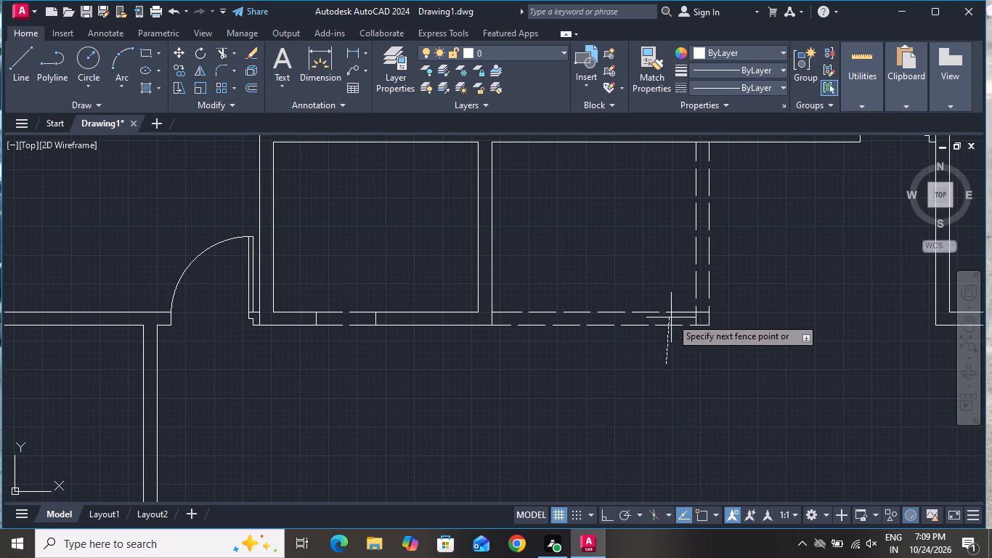
{"action": "left_click", "coordinate": [688, 291]}
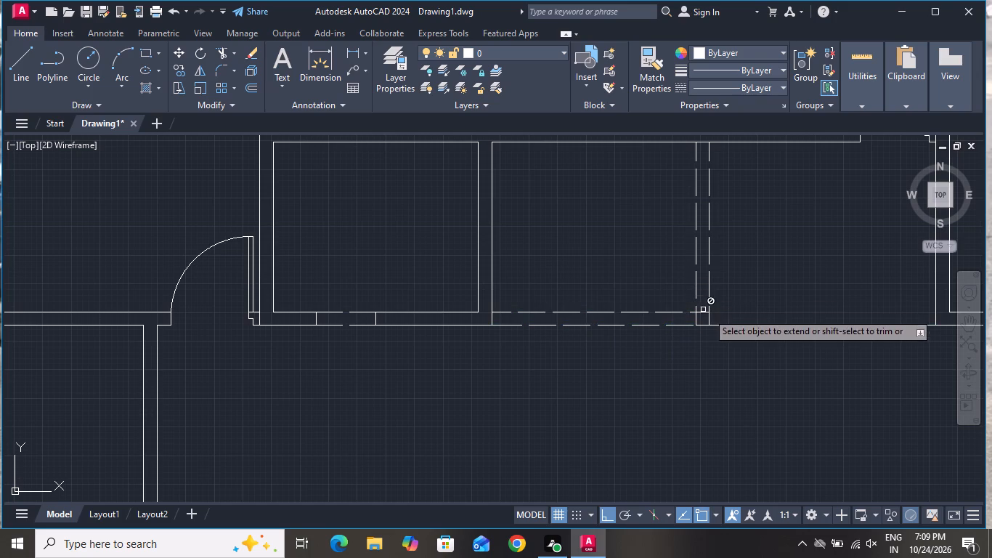
{"action": "left_click", "coordinate": [704, 310]}
{"action": "left_click", "coordinate": [704, 310]}
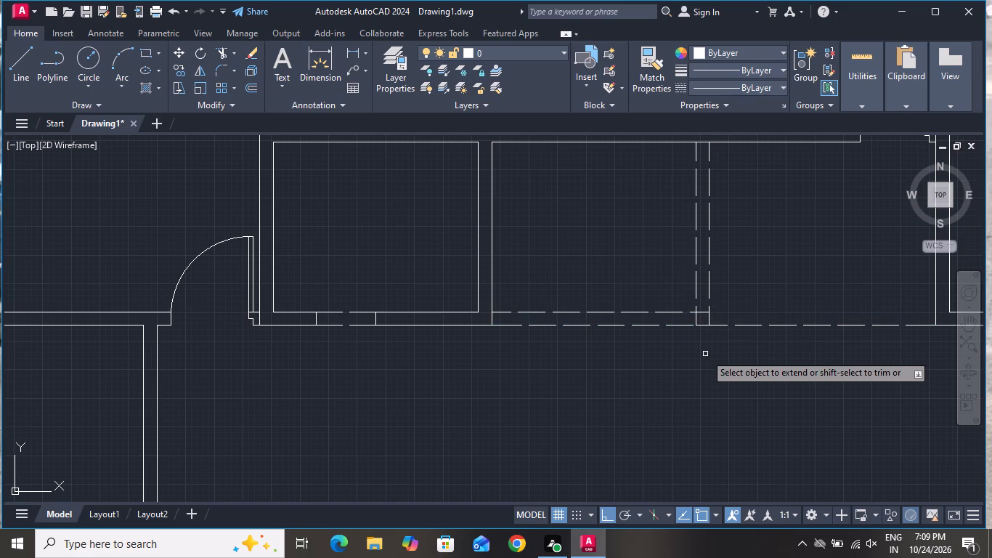
{"action": "right_click", "coordinate": [705, 354]}
{"action": "left_click", "coordinate": [780, 198]}
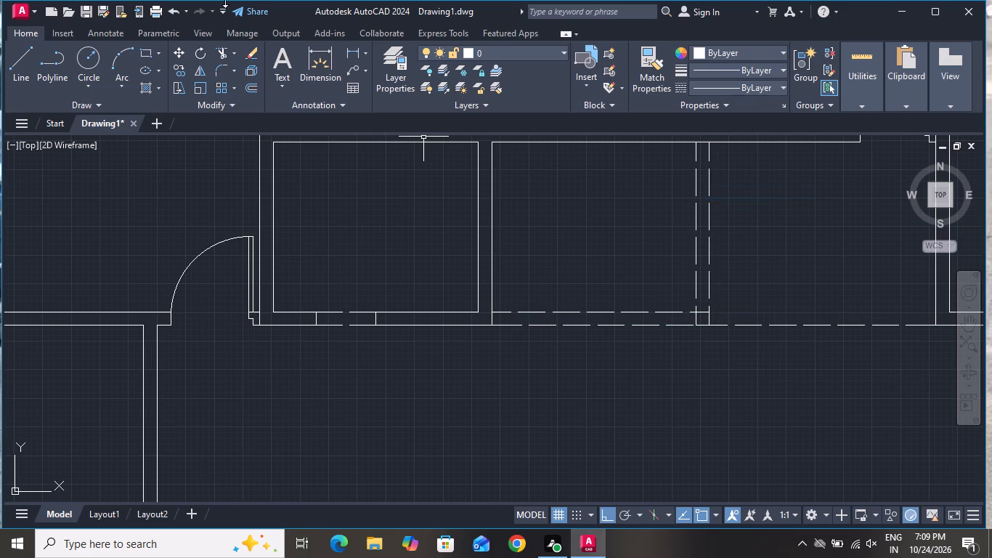
With linetype ACAD_ISO02W100, continue the upper horizontal dashed line about 8'-4" from the right vertical dashed line to the right-hand room's wall.
{"action": "left_click", "coordinate": [719, 81]}
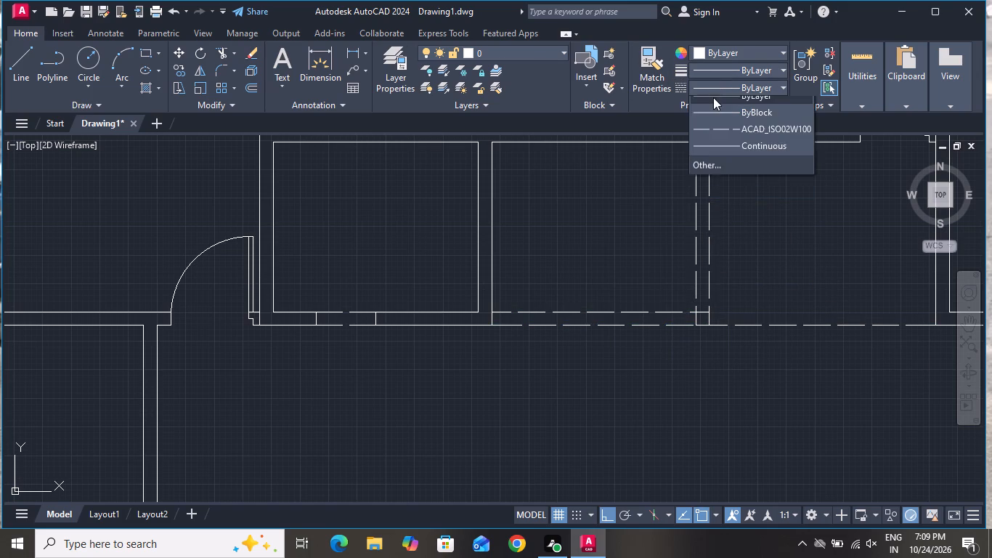
{"action": "left_click", "coordinate": [713, 130]}
{"action": "left_click", "coordinate": [715, 94]}
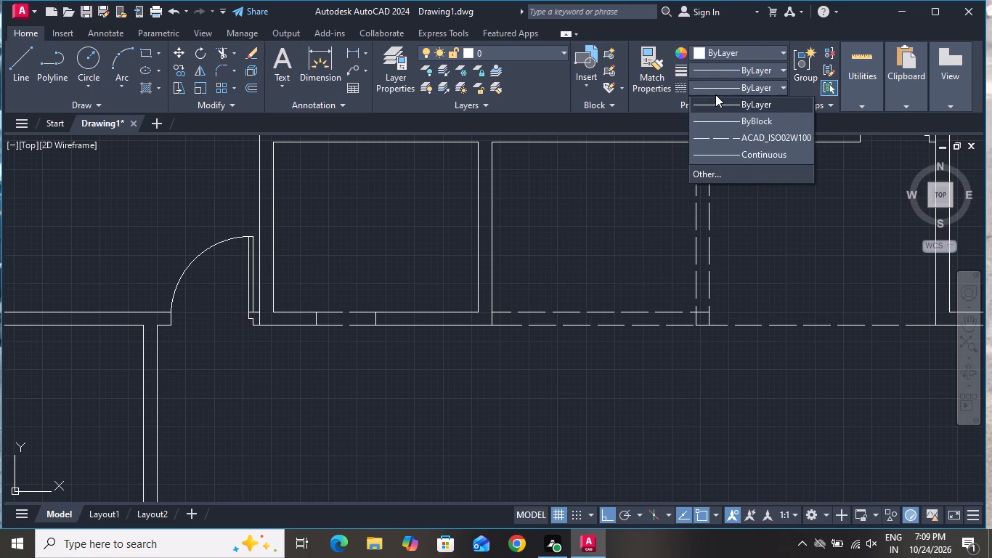
{"action": "left_click", "coordinate": [727, 144]}
{"action": "left_click", "coordinate": [28, 57]}
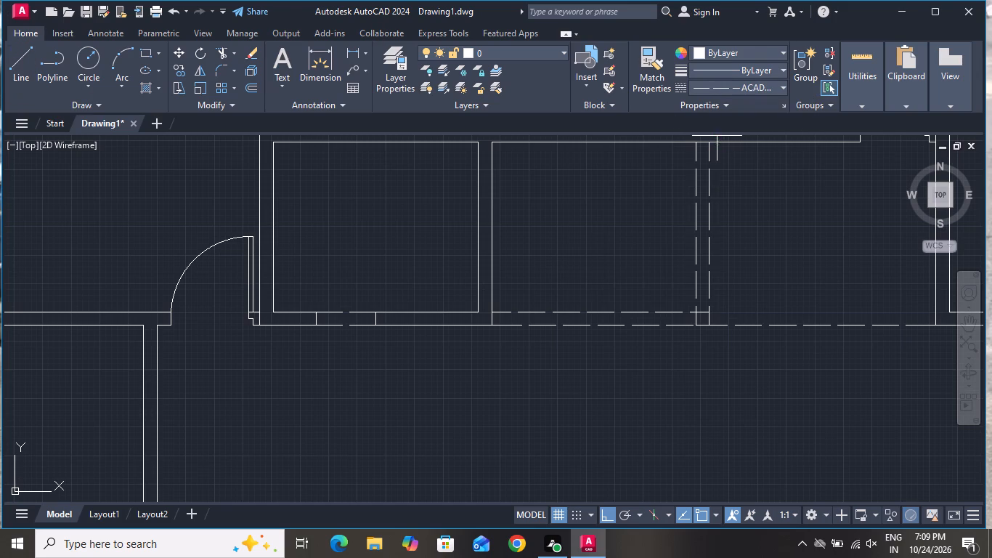
{"action": "scroll", "coordinate": [729, 305], "scroll_direction": "up", "scroll_amount": 3}
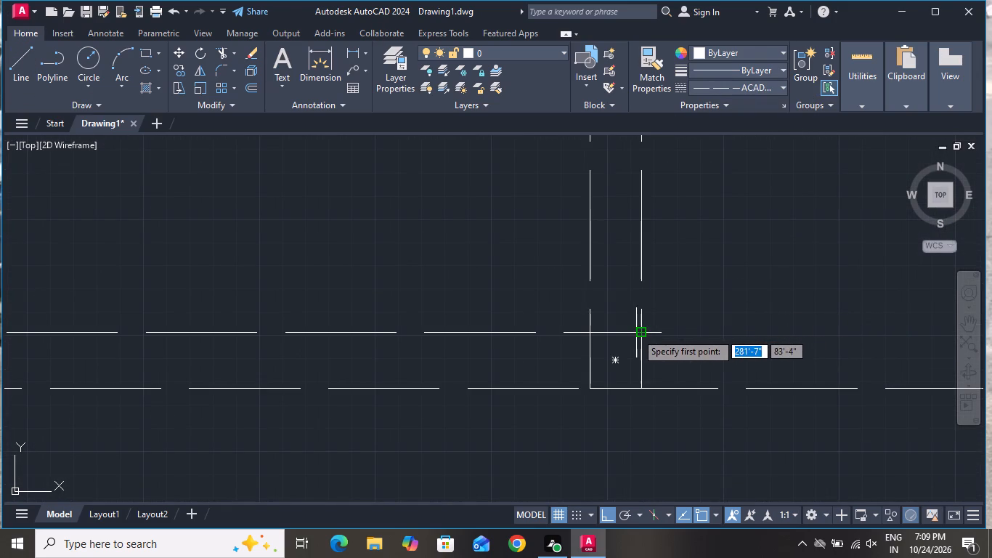
{"action": "left_click", "coordinate": [636, 333]}
{"action": "scroll", "coordinate": [757, 347], "scroll_direction": "down", "scroll_amount": 4}
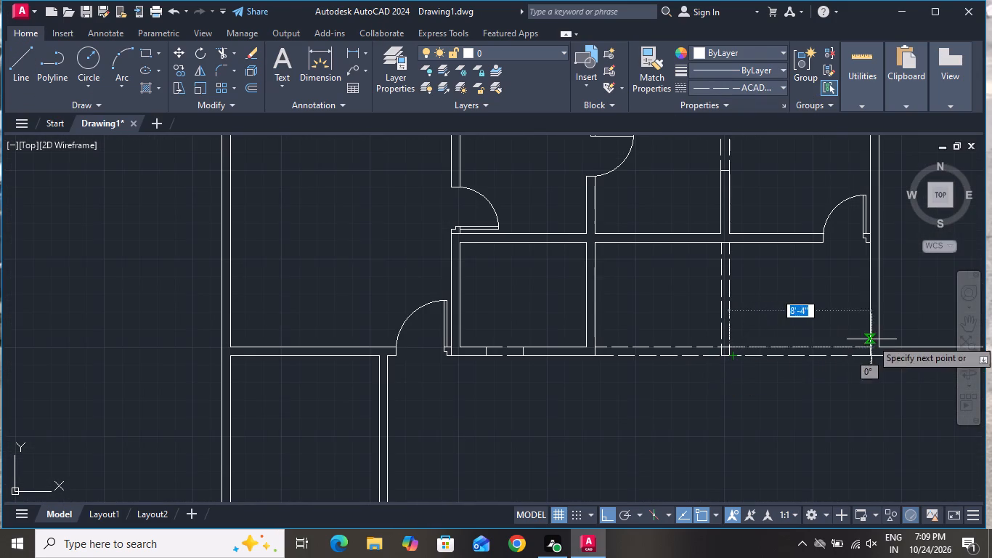
{"action": "scroll", "coordinate": [872, 339], "scroll_direction": "up", "scroll_amount": 3}
{"action": "left_click", "coordinate": [852, 371]}
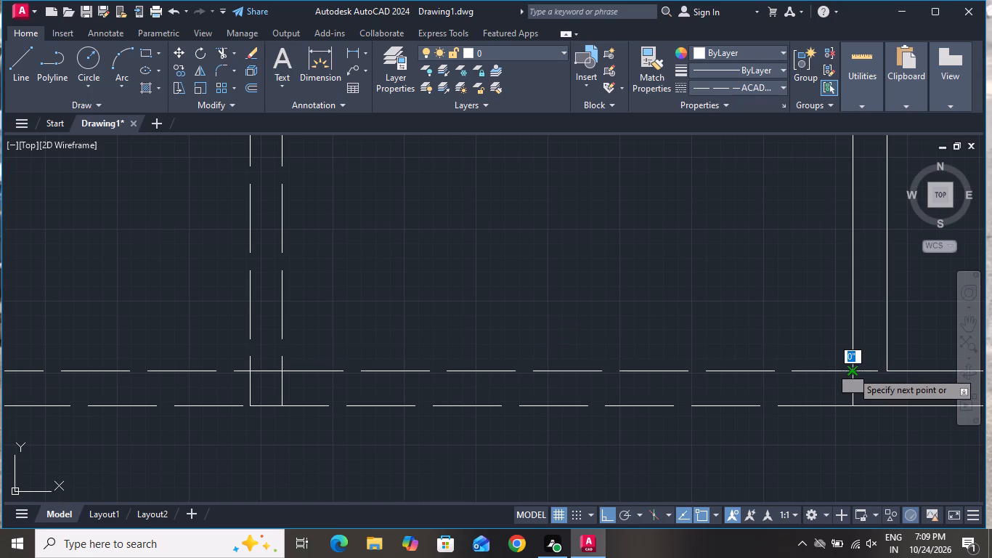
{"action": "right_click", "coordinate": [852, 372]}
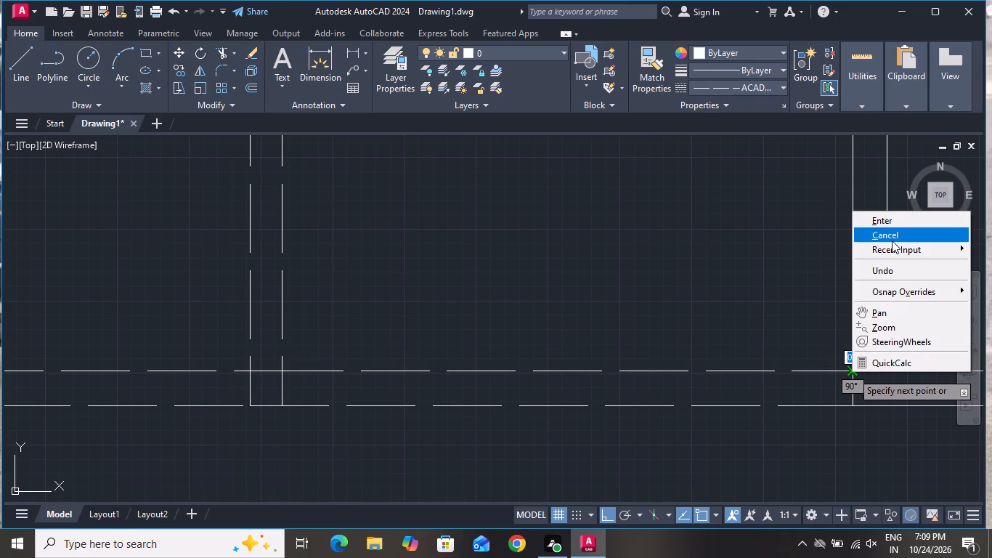
{"action": "left_click", "coordinate": [892, 240]}
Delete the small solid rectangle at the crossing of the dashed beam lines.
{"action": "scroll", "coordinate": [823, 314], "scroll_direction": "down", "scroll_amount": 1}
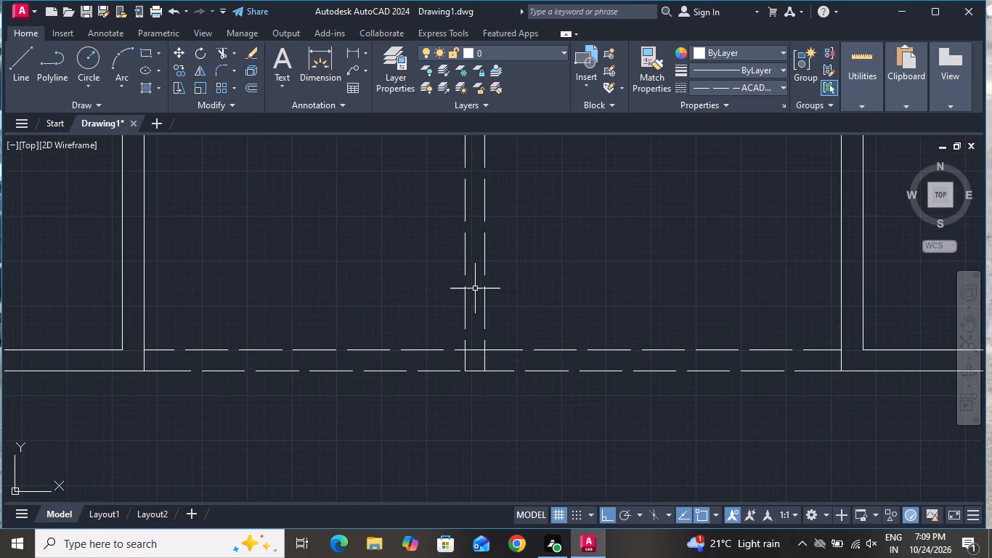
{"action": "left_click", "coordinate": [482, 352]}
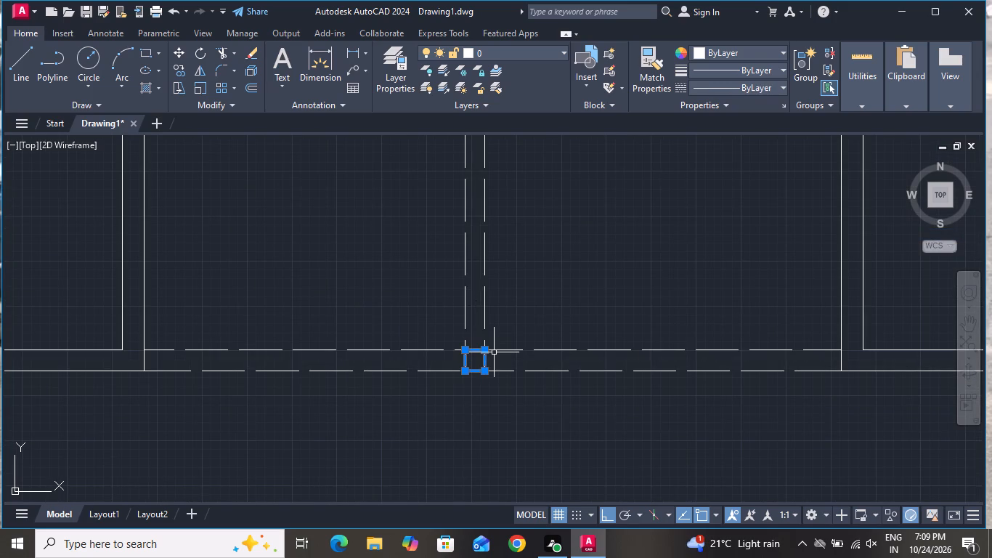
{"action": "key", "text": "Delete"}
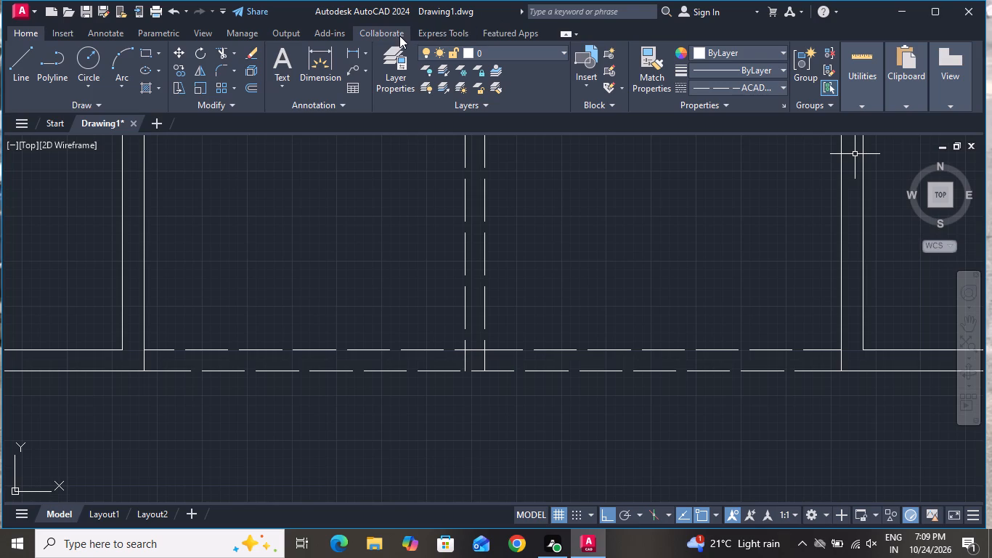
Trim away both vertical dashed lines, including their short pieces between the two horizontal dashed lines.
{"action": "left_click", "coordinate": [227, 53]}
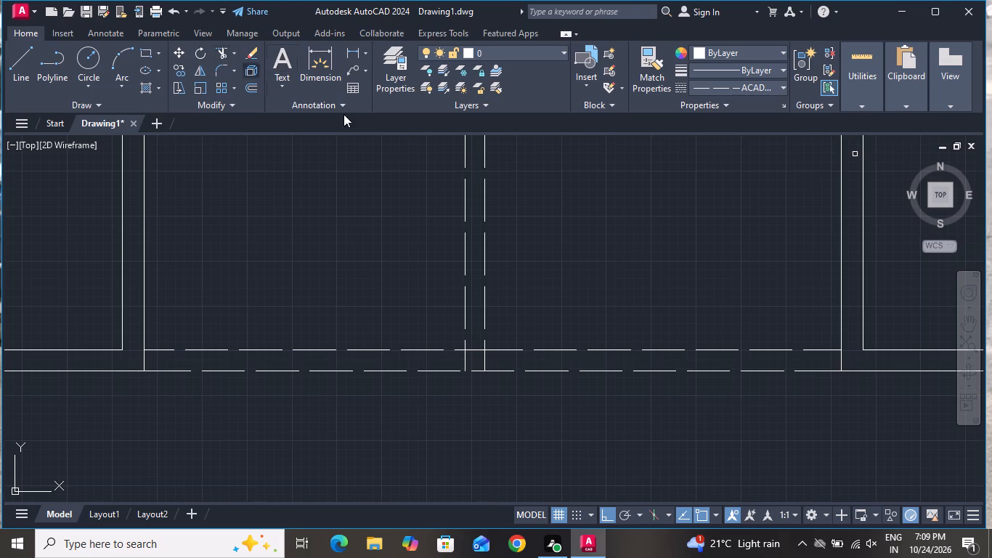
{"action": "left_click", "coordinate": [561, 176]}
{"action": "left_click_drag", "start_coordinate": [387, 205], "coordinate": [387, 219]}
{"action": "scroll", "coordinate": [545, 237], "scroll_direction": "down", "scroll_amount": 2}
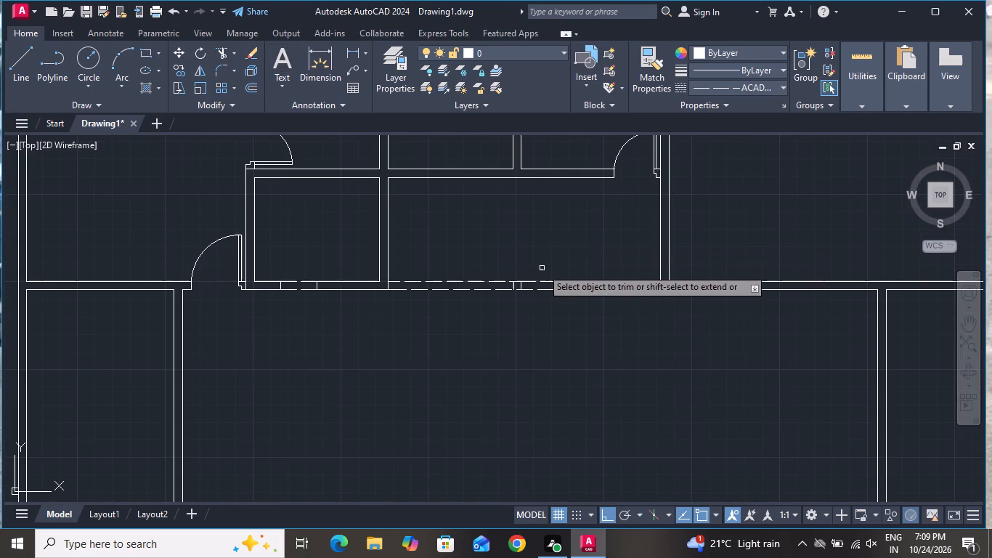
{"action": "scroll", "coordinate": [511, 281], "scroll_direction": "up", "scroll_amount": 3}
{"action": "left_click", "coordinate": [549, 291]}
{"action": "left_click", "coordinate": [497, 298]}
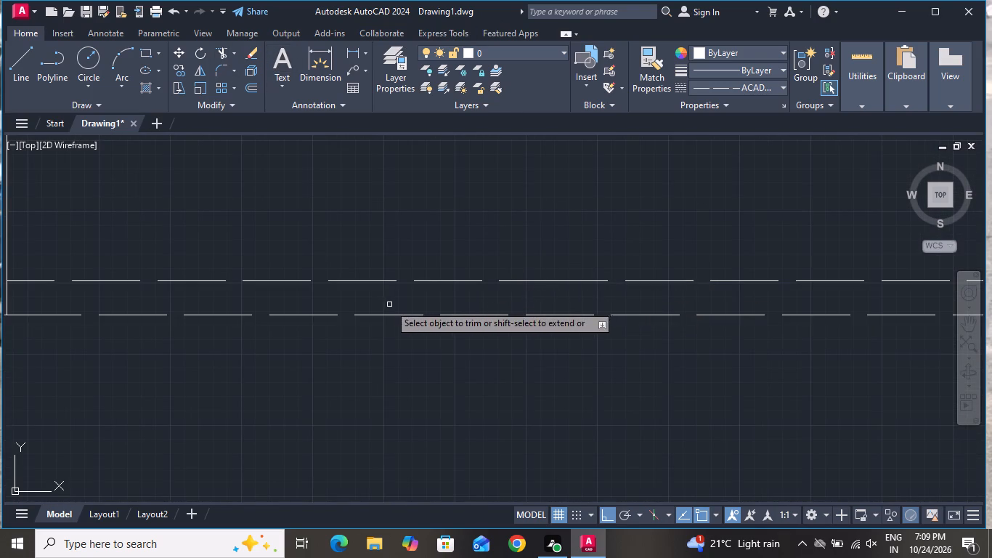
{"action": "scroll", "coordinate": [389, 307], "scroll_direction": "down", "scroll_amount": 2}
{"action": "right_click", "coordinate": [562, 270]}
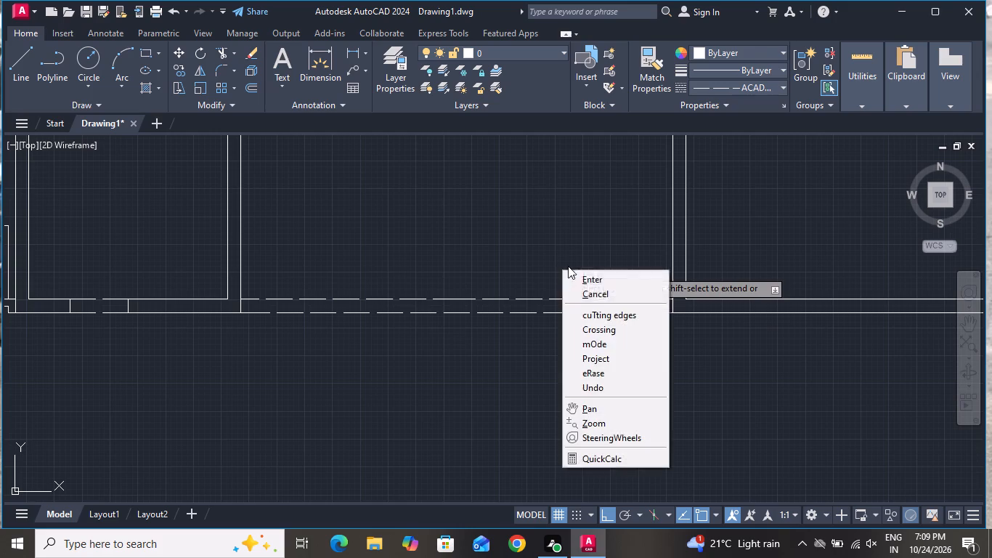
{"action": "left_click", "coordinate": [576, 289]}
With the ByBlock linetype, draw a solid rectangle about 6" square where the dashed beam meets the right-hand room's wall.
{"action": "left_click", "coordinate": [731, 88]}
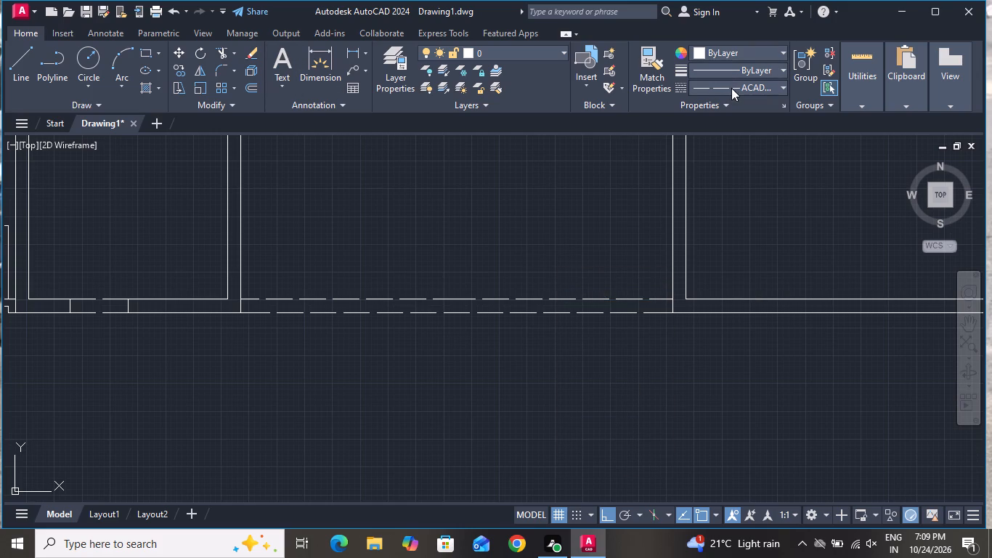
{"action": "left_click", "coordinate": [696, 117]}
{"action": "left_click", "coordinate": [140, 49]}
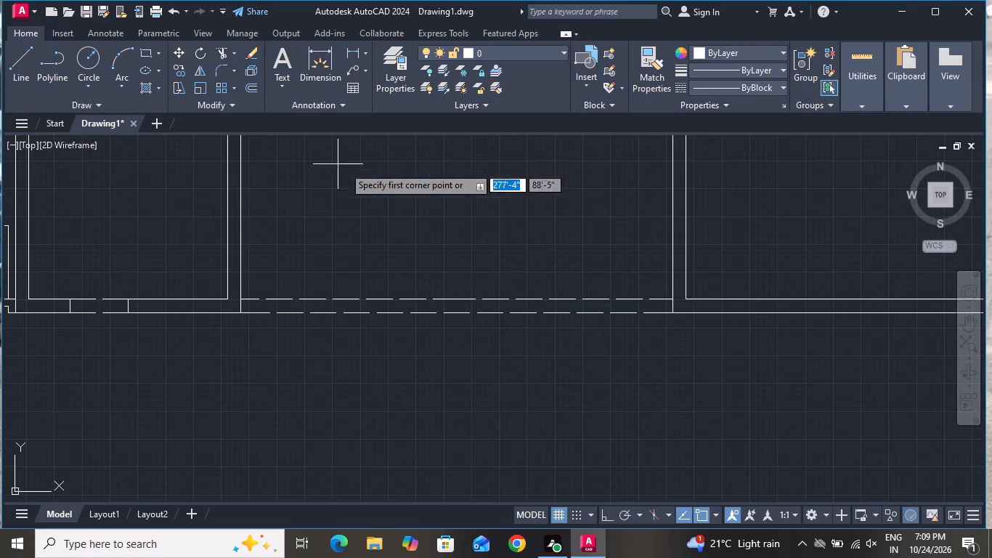
{"action": "scroll", "coordinate": [687, 275], "scroll_direction": "up", "scroll_amount": 2}
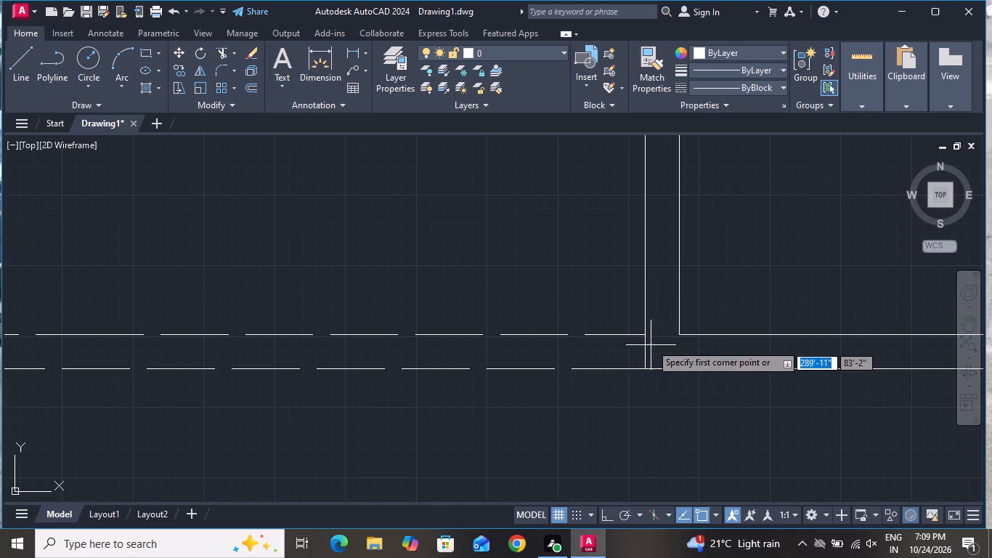
{"action": "left_click", "coordinate": [648, 339]}
{"action": "scroll", "coordinate": [666, 339], "scroll_direction": "up", "scroll_amount": 1}
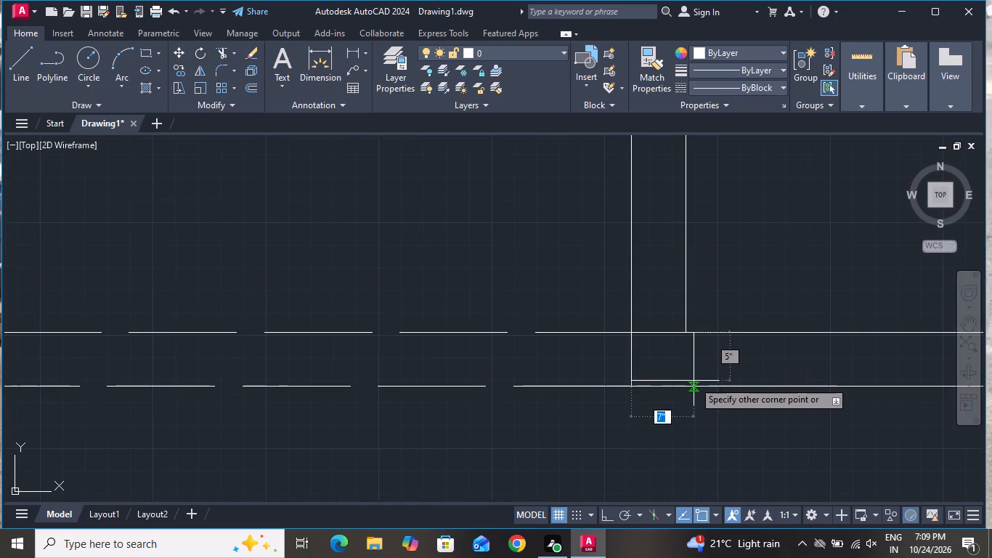
{"action": "left_click", "coordinate": [687, 385]}
{"action": "scroll", "coordinate": [620, 359], "scroll_direction": "down", "scroll_amount": 1}
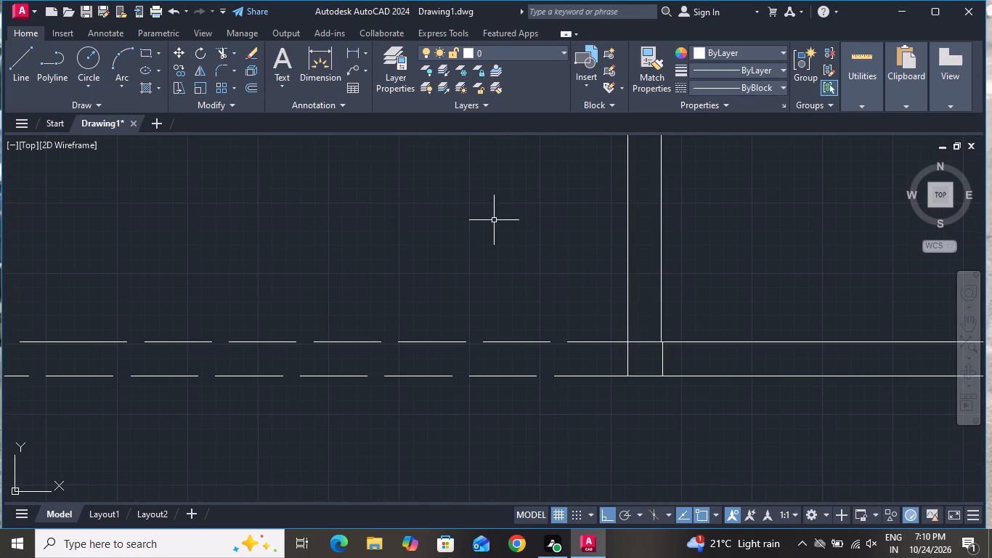
Draw a 6" line across the horizontal wall about 4' to the right of the solid square.
{"action": "left_click", "coordinate": [33, 70]}
{"action": "scroll", "coordinate": [408, 217], "scroll_direction": "down", "scroll_amount": 2}
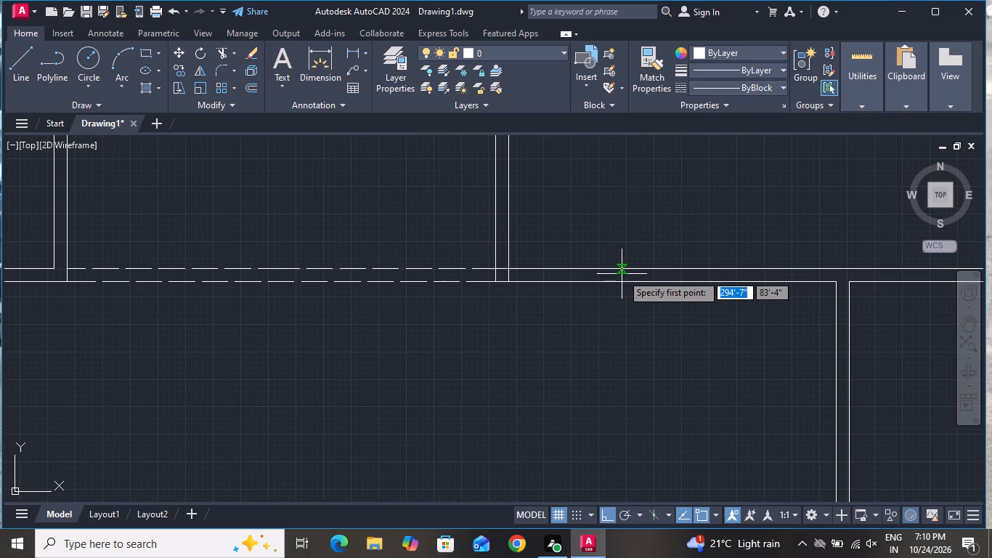
{"action": "scroll", "coordinate": [622, 275], "scroll_direction": "up", "scroll_amount": 1}
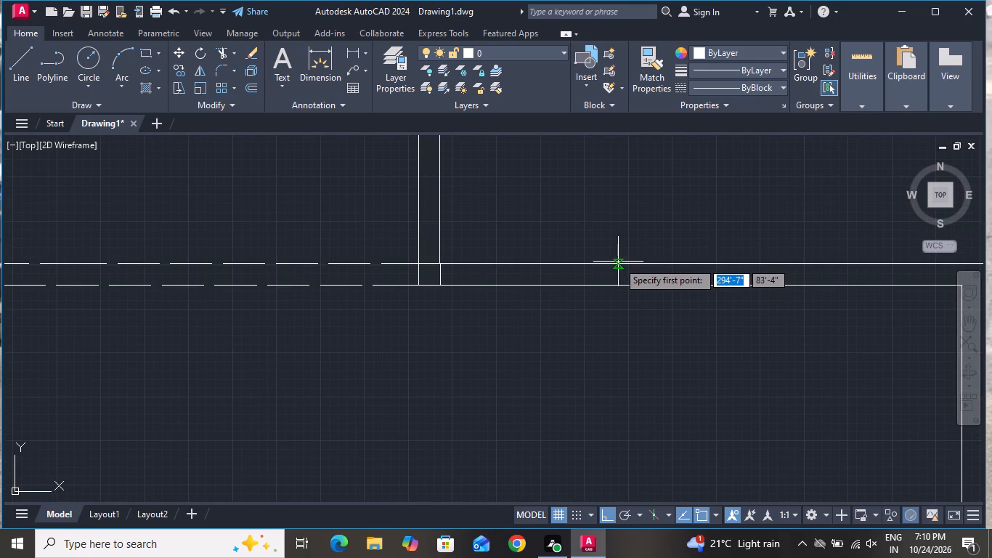
{"action": "left_click", "coordinate": [613, 264]}
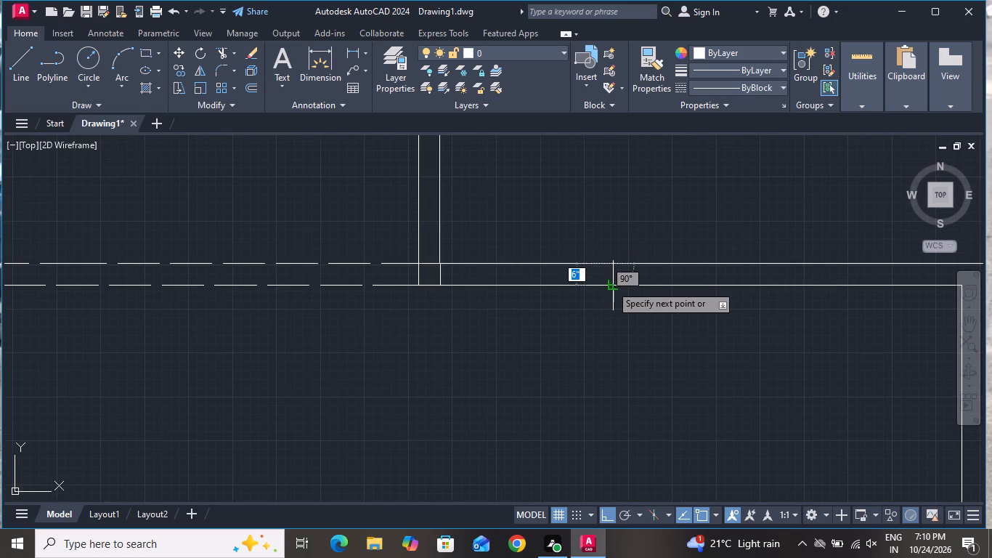
{"action": "left_click", "coordinate": [611, 285]}
{"action": "right_click", "coordinate": [612, 285]}
{"action": "left_click", "coordinate": [634, 291]}
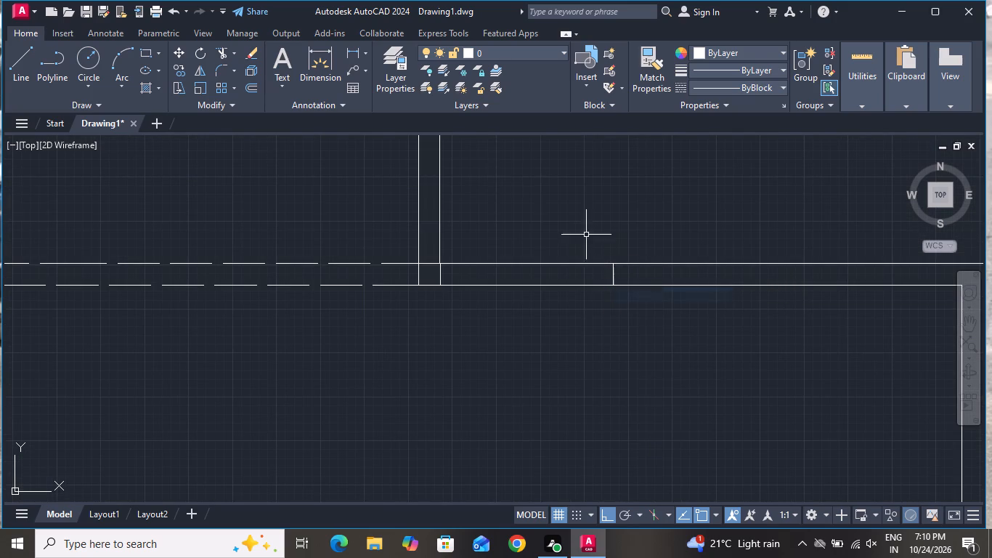
Trim both horizontal wall lines between the solid square and the new cross line to open a gap.
{"action": "left_click", "coordinate": [216, 51]}
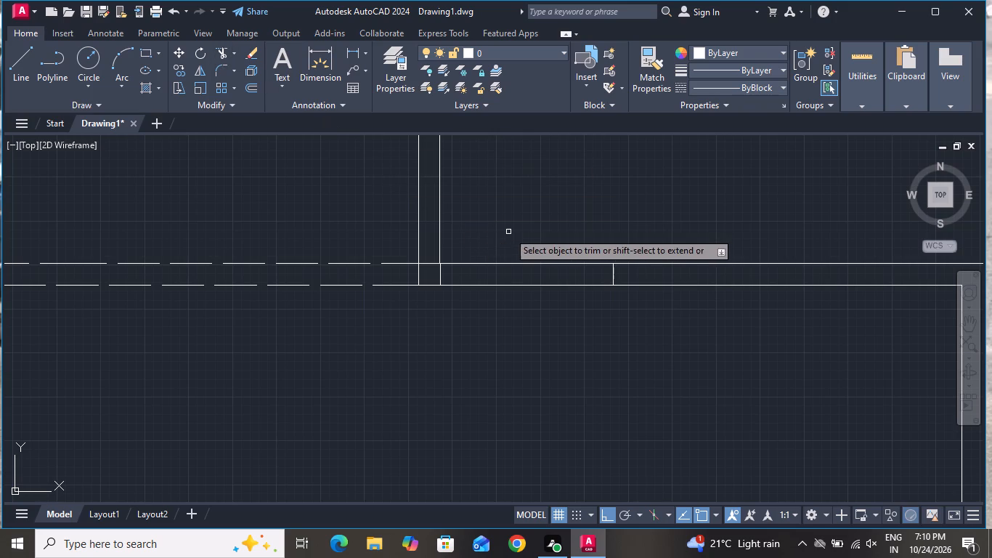
{"action": "left_click", "coordinate": [511, 232]}
{"action": "left_click", "coordinate": [494, 338]}
{"action": "scroll", "coordinate": [499, 344], "scroll_direction": "down", "scroll_amount": 2}
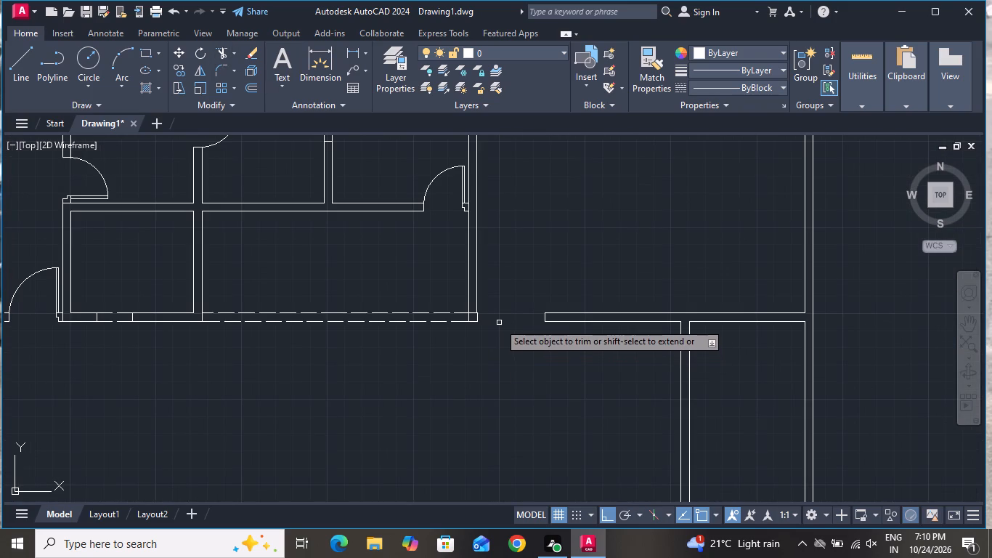
{"action": "right_click", "coordinate": [497, 319]}
{"action": "left_click", "coordinate": [529, 340]}
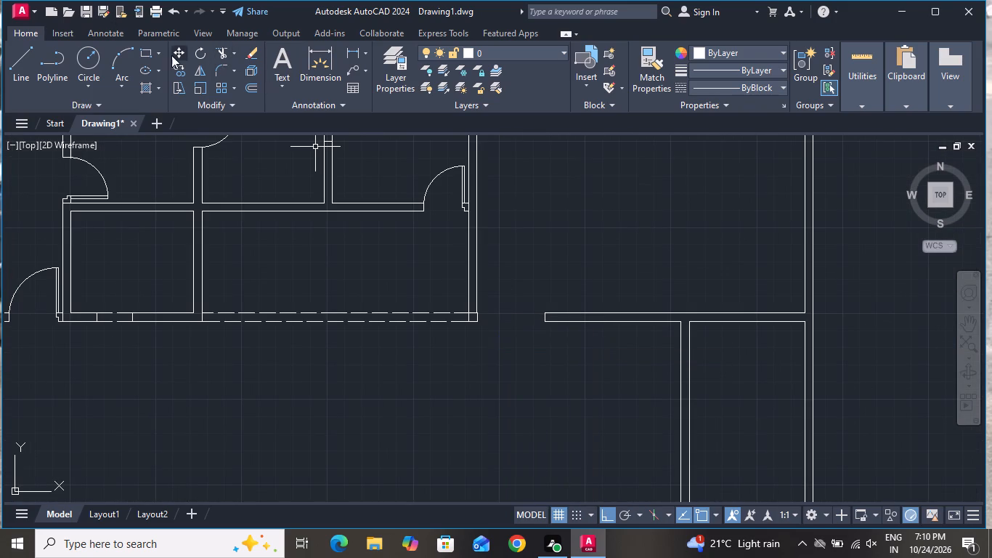
Draw a 6" line across the right-hand room's vertical wall, level with the bottom of the door jamb.
{"action": "left_click", "coordinate": [17, 52]}
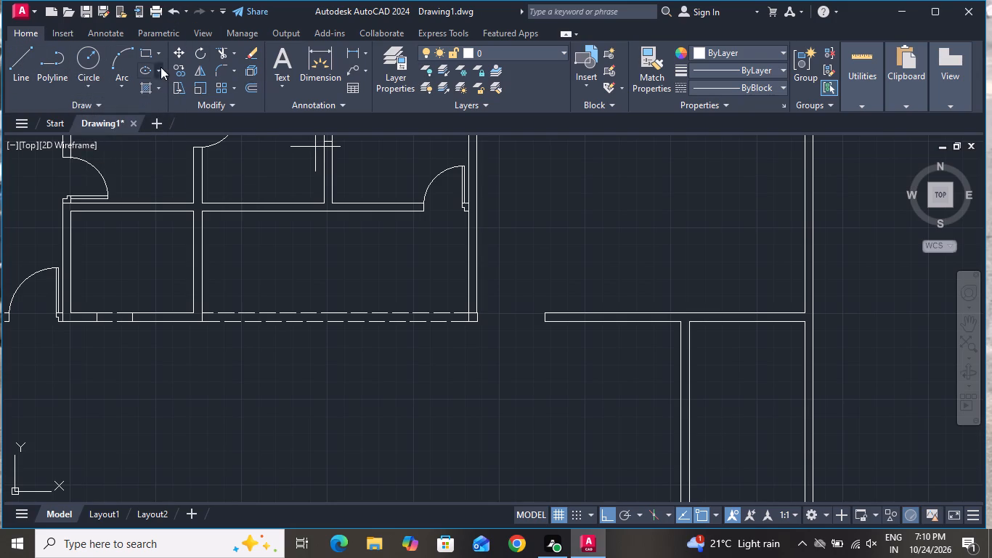
{"action": "scroll", "coordinate": [507, 222], "scroll_direction": "up", "scroll_amount": 3}
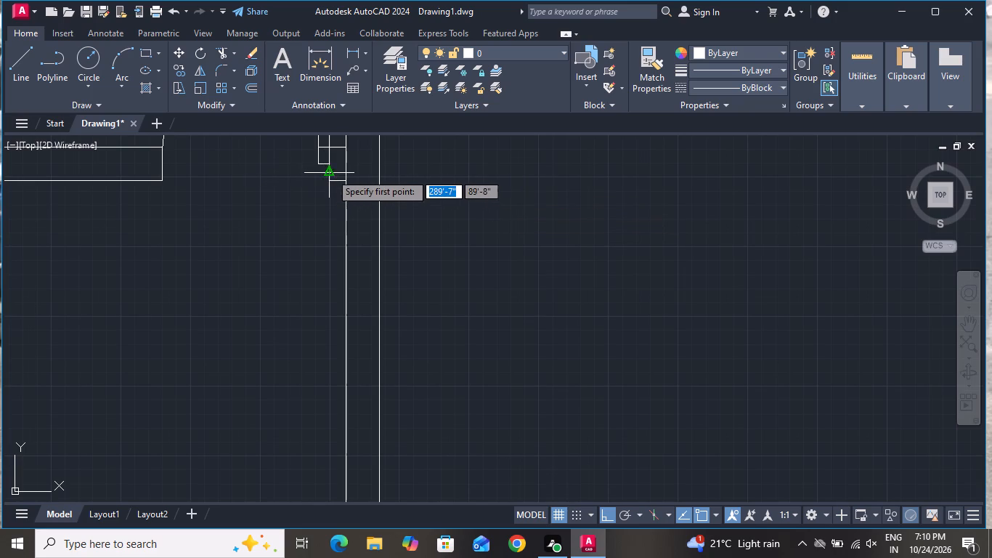
{"action": "left_click", "coordinate": [348, 180]}
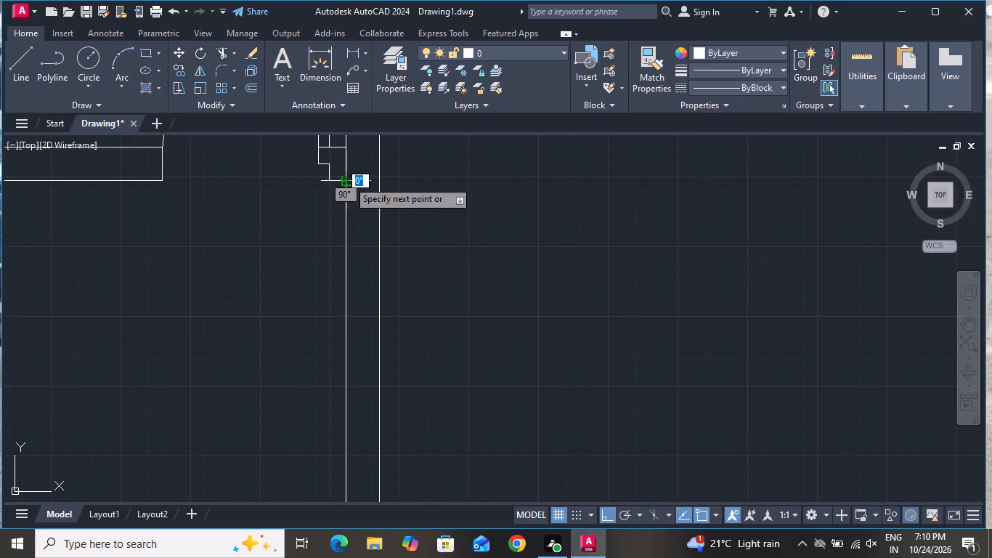
{"action": "left_click", "coordinate": [380, 180]}
{"action": "right_click", "coordinate": [380, 180]}
{"action": "left_click", "coordinate": [411, 210]}
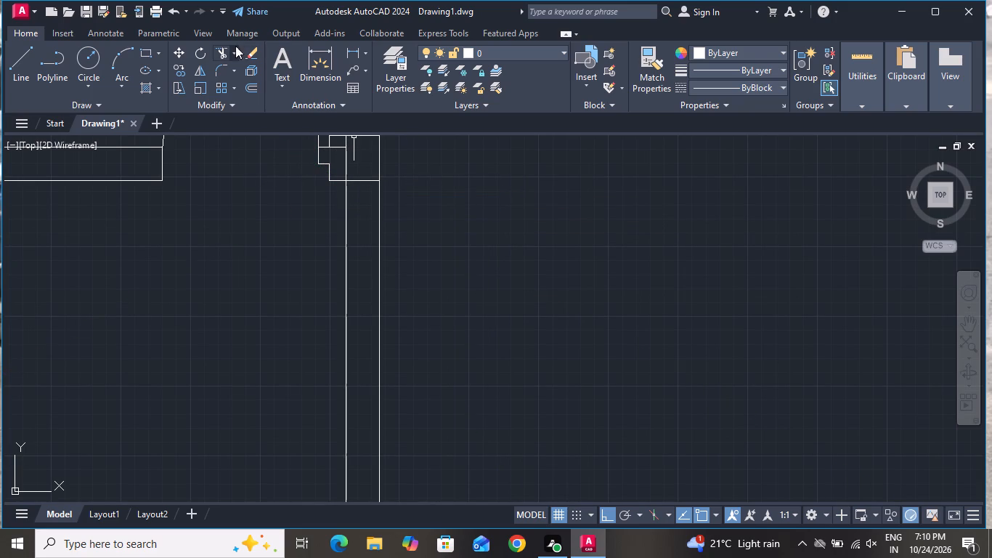
Trim both lines of the vertical wall between the door jamb's cross line and the solid square.
{"action": "left_click", "coordinate": [224, 49]}
{"action": "scroll", "coordinate": [424, 169], "scroll_direction": "down", "scroll_amount": 2}
{"action": "left_click", "coordinate": [428, 212]}
{"action": "left_click", "coordinate": [357, 235]}
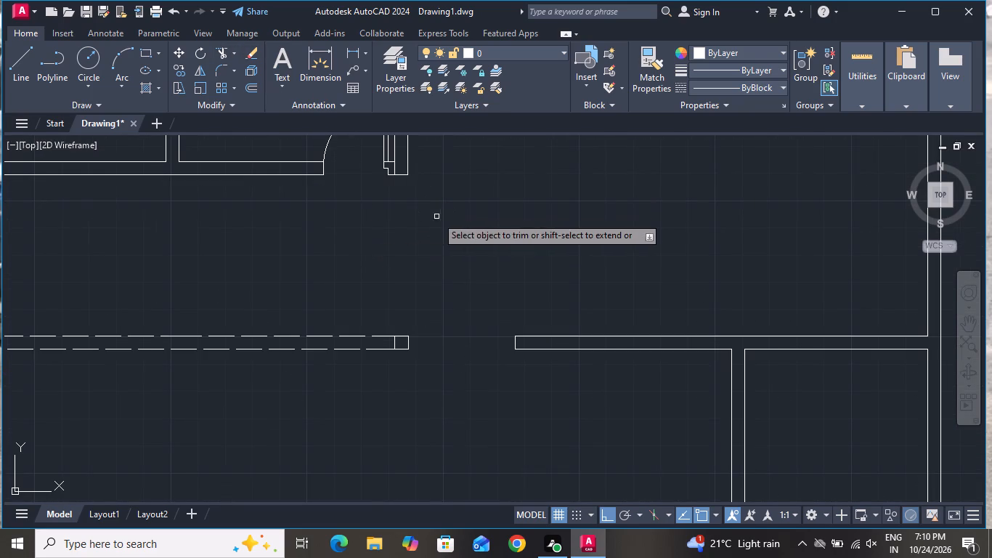
{"action": "right_click", "coordinate": [443, 216]}
{"action": "left_click", "coordinate": [471, 238]}
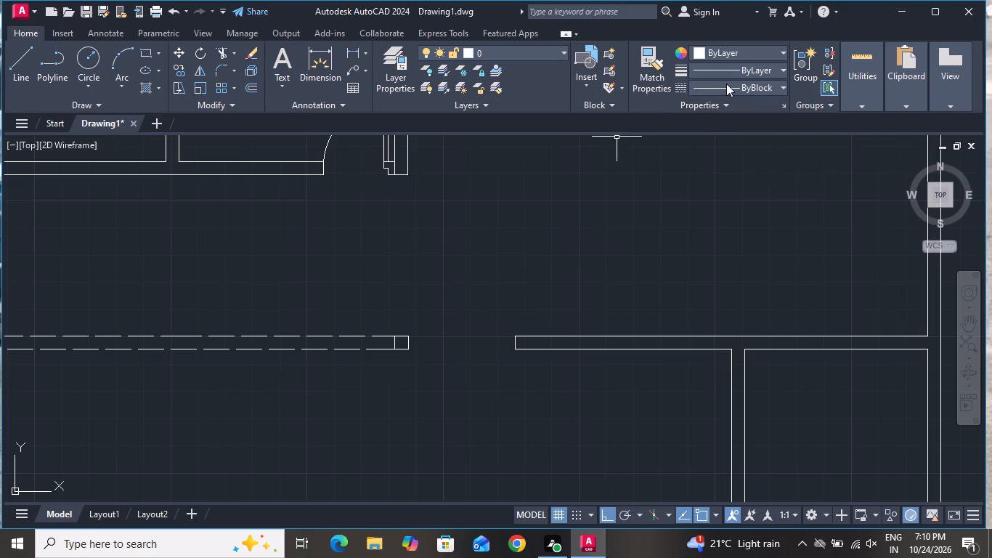
With linetype ACAD_ISO02W100, draw a vertical dashed line about 6'-2" long along the opening's inner face, down to the square.
{"action": "left_click", "coordinate": [726, 83]}
{"action": "left_click", "coordinate": [707, 140]}
{"action": "left_click", "coordinate": [28, 65]}
{"action": "scroll", "coordinate": [404, 182], "scroll_direction": "up", "scroll_amount": 2}
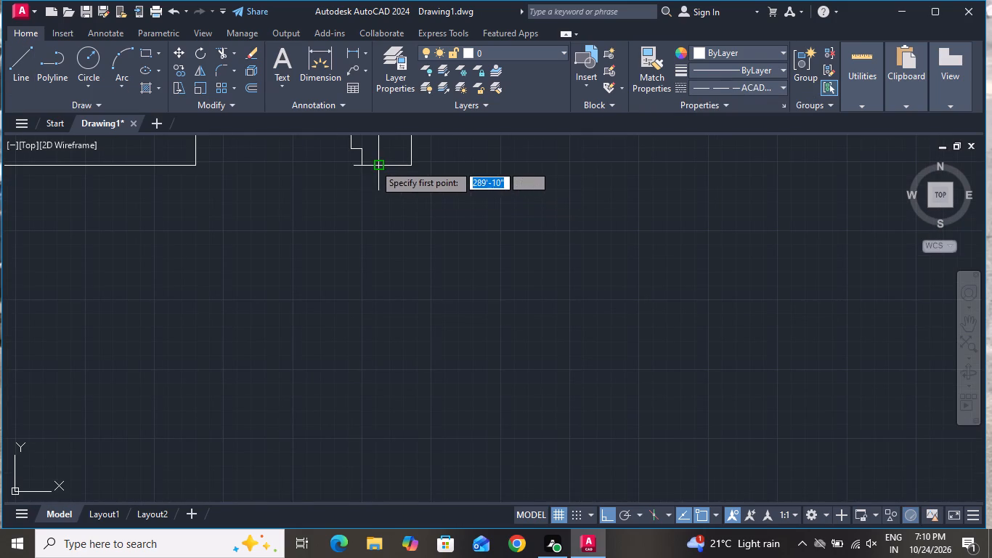
{"action": "left_click", "coordinate": [377, 163]}
{"action": "scroll", "coordinate": [372, 252], "scroll_direction": "down", "scroll_amount": 2}
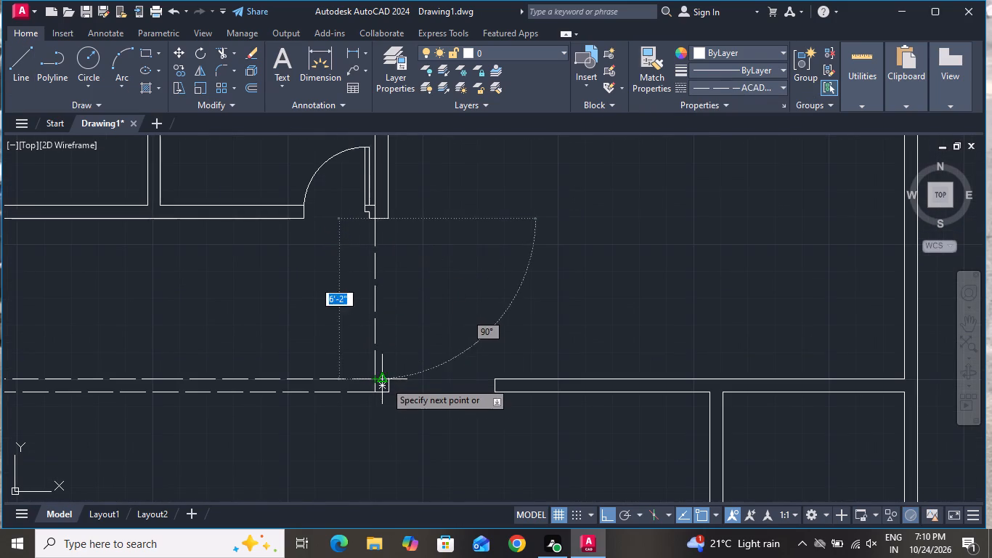
{"action": "scroll", "coordinate": [385, 381], "scroll_direction": "up", "scroll_amount": 3}
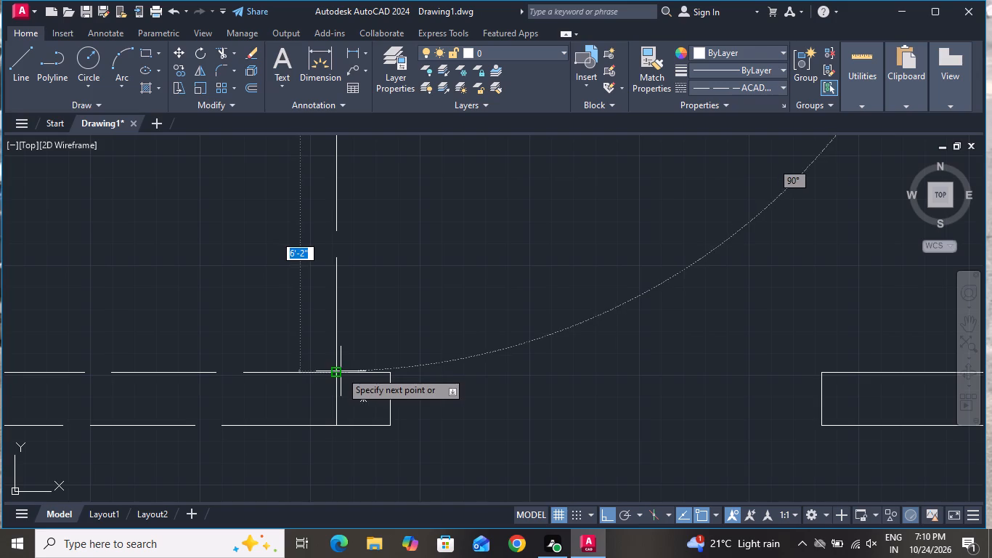
{"action": "left_click", "coordinate": [335, 376]}
{"action": "right_click", "coordinate": [335, 373]}
{"action": "left_click", "coordinate": [382, 222]}
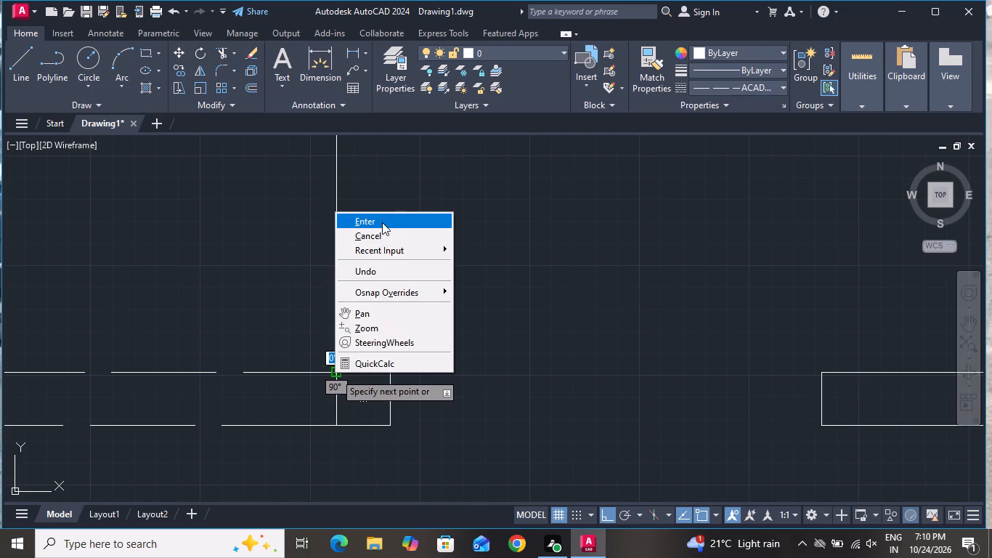
Draw a second vertical dashed line about 6'-2" long along the opening's outer face, down to the square's upper right corner.
{"action": "left_click", "coordinate": [19, 63]}
{"action": "scroll", "coordinate": [205, 217], "scroll_direction": "down", "scroll_amount": 3}
{"action": "scroll", "coordinate": [313, 261], "scroll_direction": "down", "scroll_amount": 1}
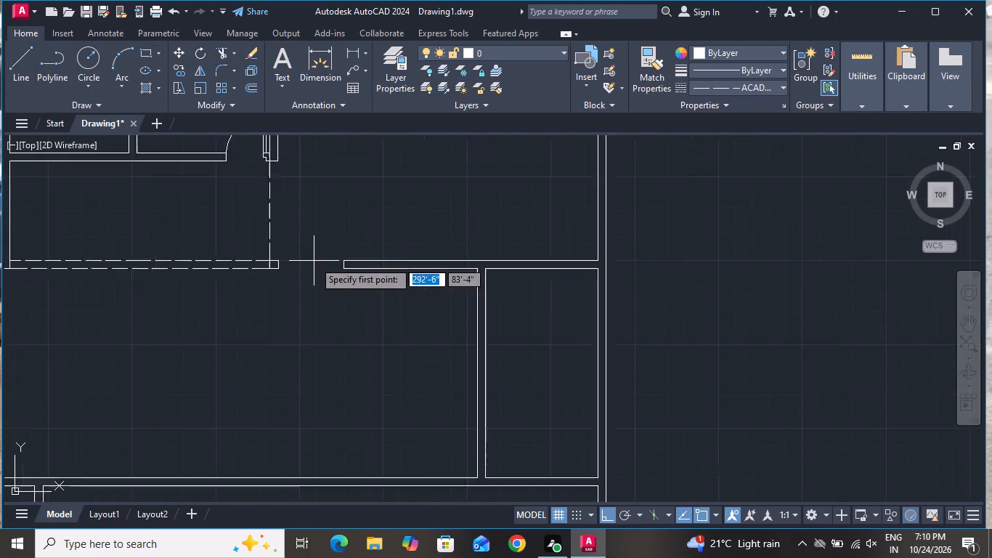
{"action": "scroll", "coordinate": [314, 262], "scroll_direction": "down", "scroll_amount": 1}
{"action": "scroll", "coordinate": [300, 193], "scroll_direction": "up", "scroll_amount": 3}
{"action": "left_click", "coordinate": [259, 215]}
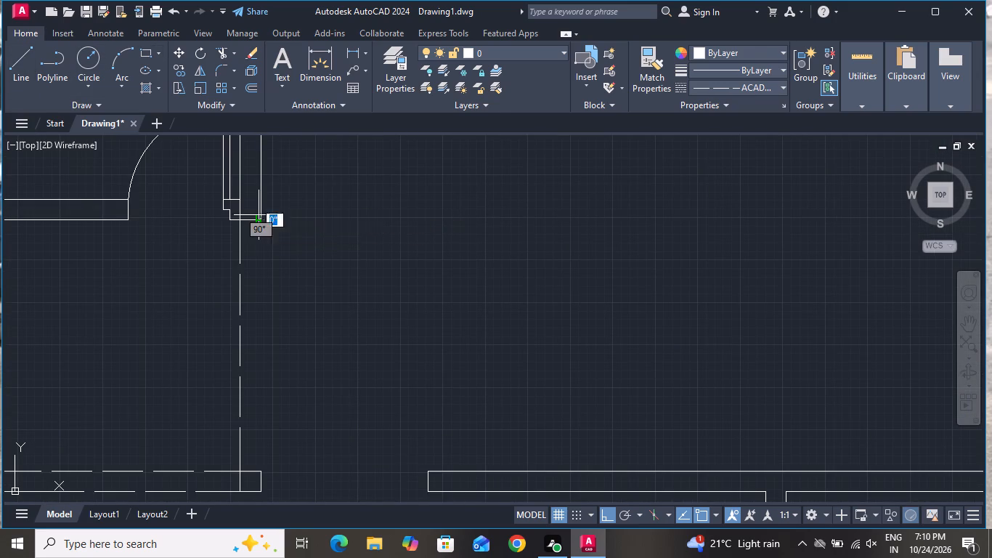
{"action": "scroll", "coordinate": [272, 355], "scroll_direction": "down", "scroll_amount": 1}
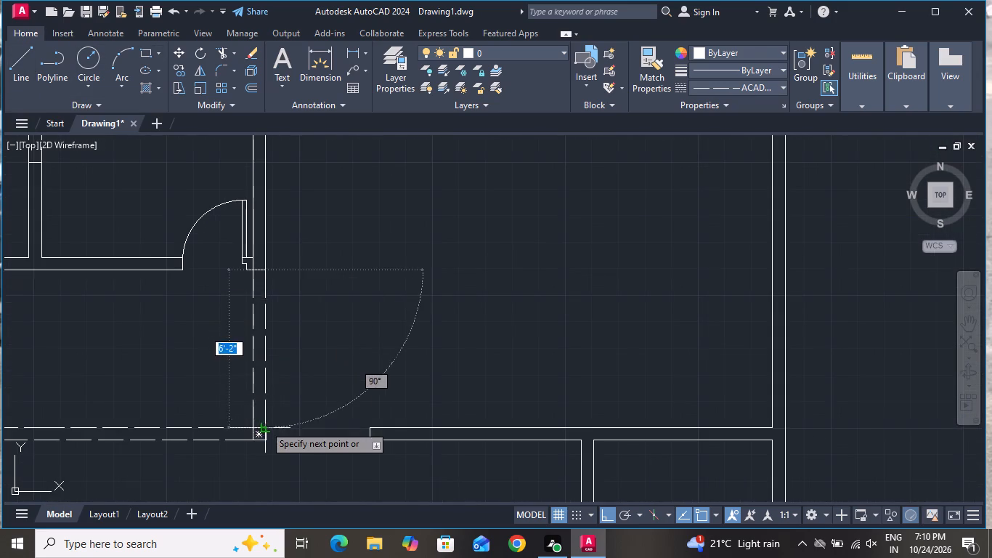
{"action": "scroll", "coordinate": [264, 425], "scroll_direction": "up", "scroll_amount": 3}
{"action": "left_click", "coordinate": [265, 437]}
{"action": "right_click", "coordinate": [265, 434]}
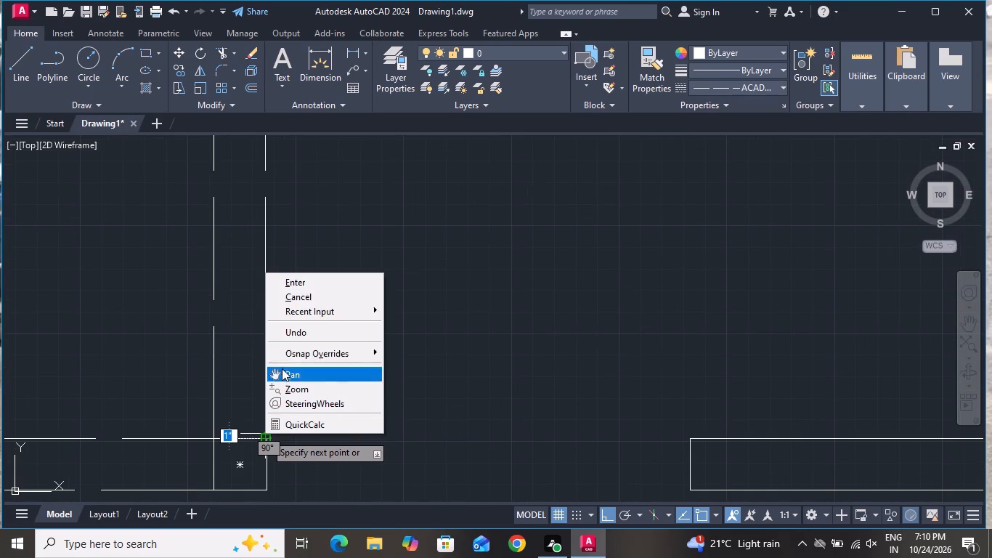
{"action": "left_click", "coordinate": [288, 299]}
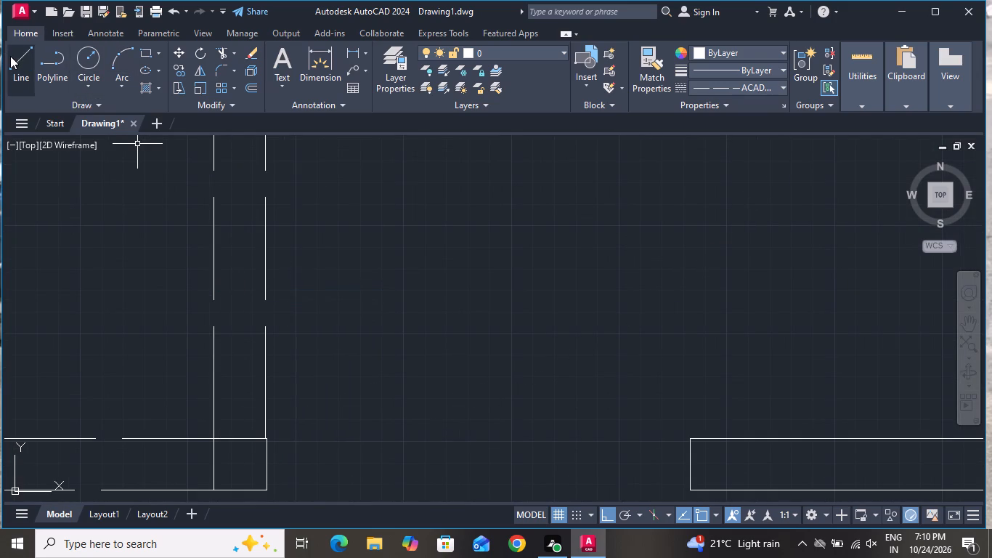
Draw a dashed line across the horizontal wall gap, from the square's upper right corner to the wall end's upper corner.
{"action": "left_click", "coordinate": [10, 56]}
{"action": "scroll", "coordinate": [237, 177], "scroll_direction": "down", "scroll_amount": 2}
{"action": "scroll", "coordinate": [288, 209], "scroll_direction": "down", "scroll_amount": 1}
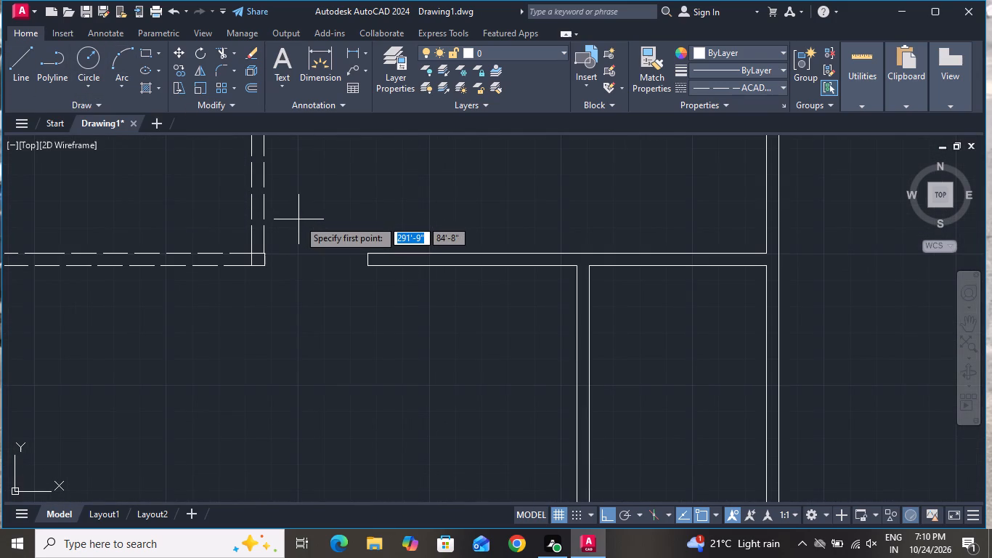
{"action": "scroll", "coordinate": [261, 242], "scroll_direction": "up", "scroll_amount": 2}
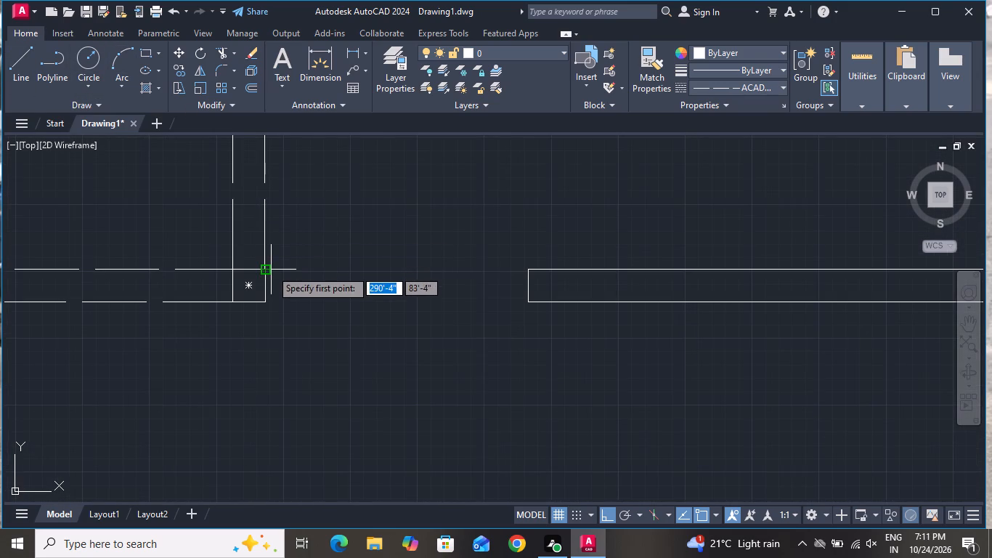
{"action": "left_click", "coordinate": [268, 270]}
{"action": "left_click", "coordinate": [526, 265]}
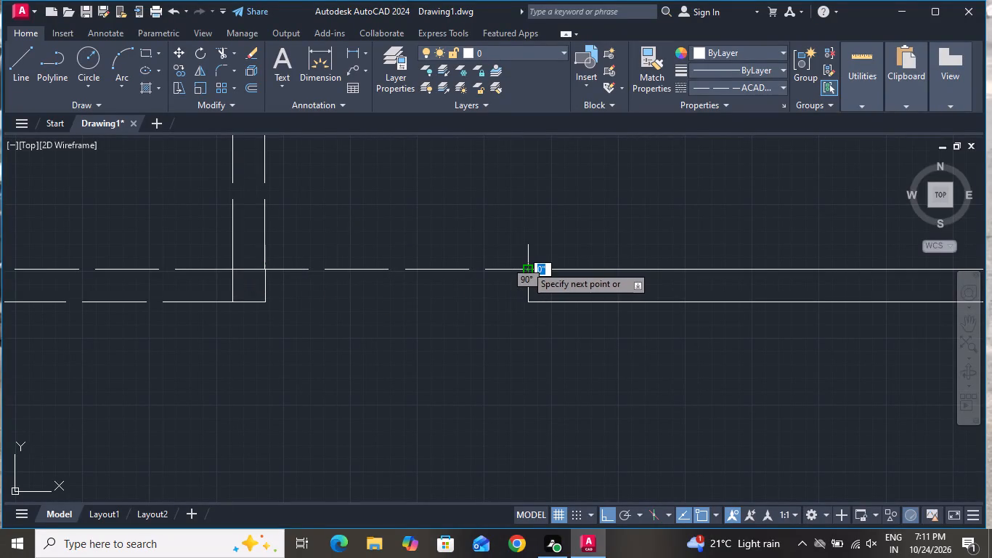
{"action": "right_click", "coordinate": [526, 265]}
{"action": "left_click", "coordinate": [538, 286]}
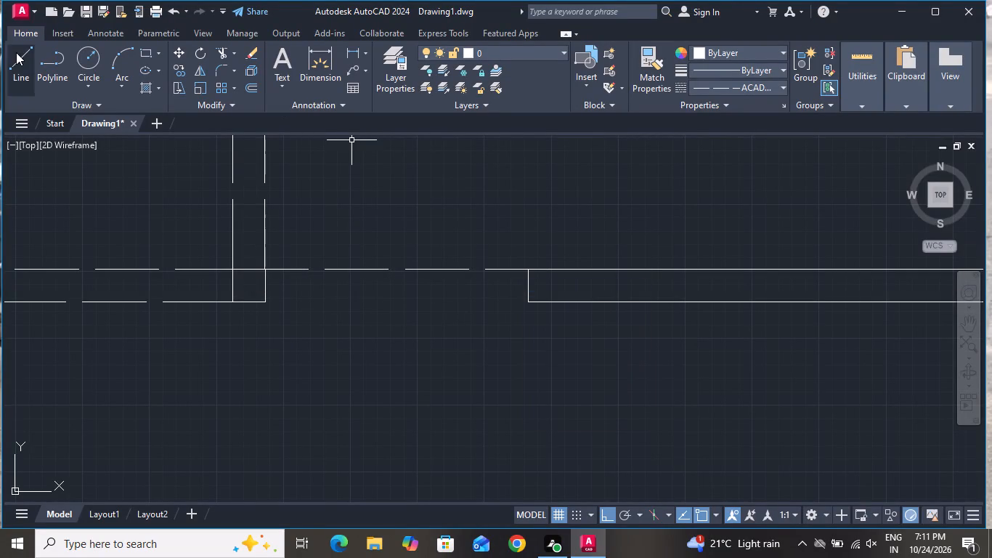
Draw a second dashed line across the horizontal wall gap, from the square's lower right corner to the wall end's lower corner.
{"action": "left_click", "coordinate": [16, 52]}
{"action": "left_click", "coordinate": [267, 299]}
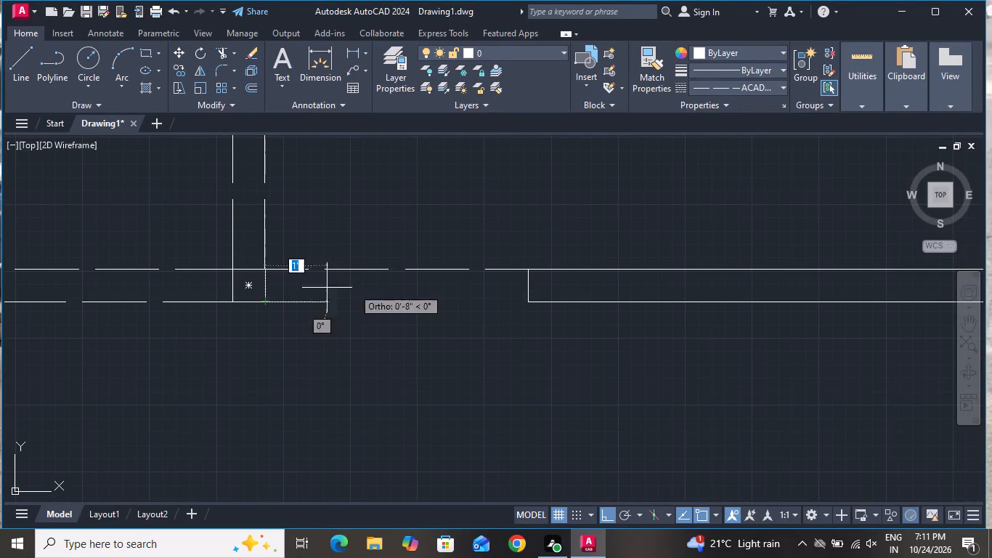
{"action": "left_click", "coordinate": [529, 296]}
{"action": "right_click", "coordinate": [529, 296]}
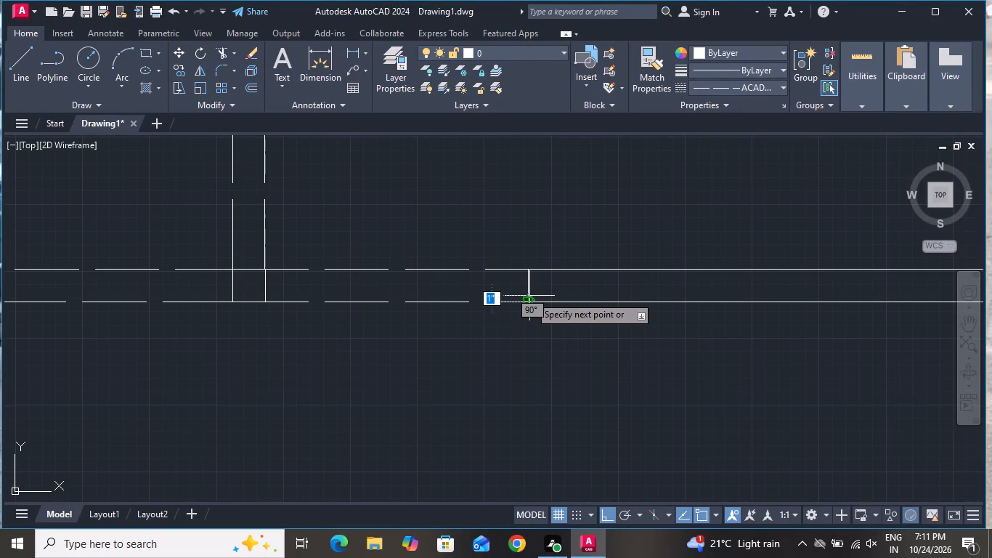
{"action": "left_click", "coordinate": [534, 315]}
Set the current linetype back to ByLayer.
{"action": "scroll", "coordinate": [481, 308], "scroll_direction": "down", "scroll_amount": 3}
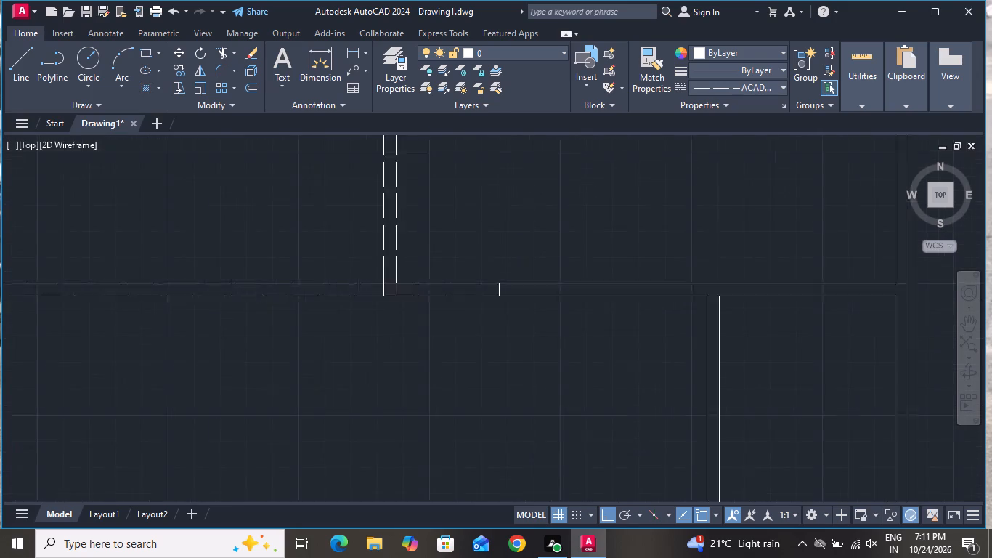
{"action": "scroll", "coordinate": [482, 251], "scroll_direction": "down", "scroll_amount": 2}
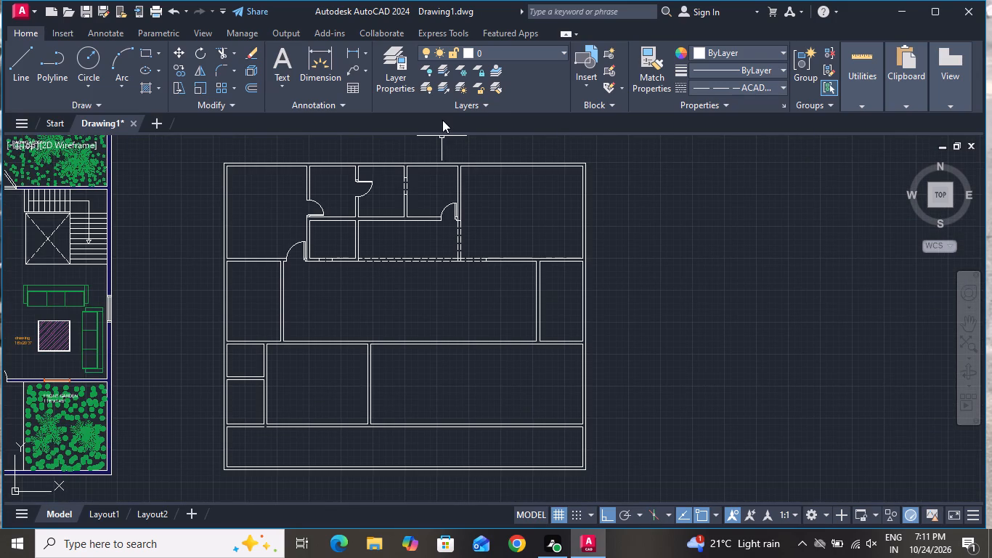
{"action": "scroll", "coordinate": [465, 55], "scroll_direction": "down", "scroll_amount": 1}
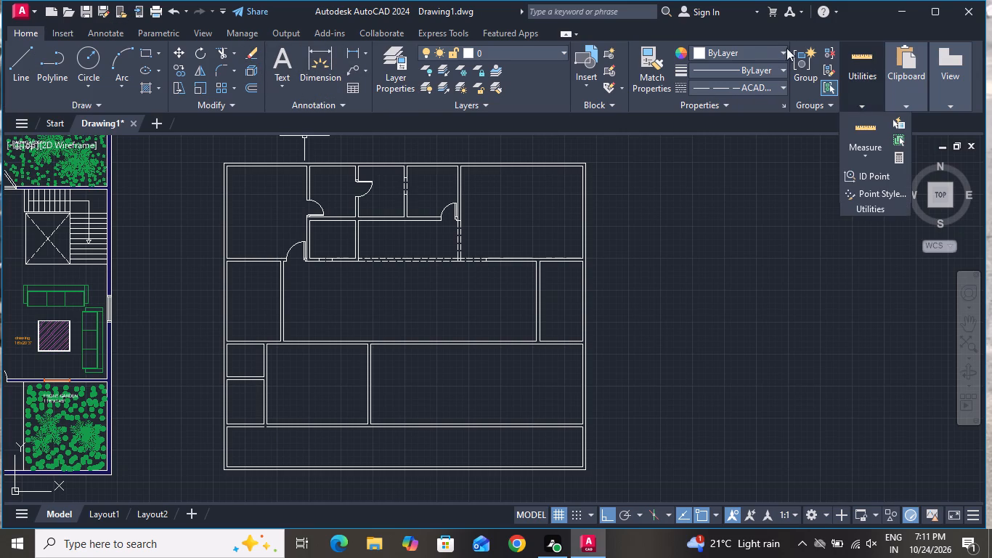
{"action": "left_click", "coordinate": [748, 81]}
{"action": "left_click", "coordinate": [741, 105]}
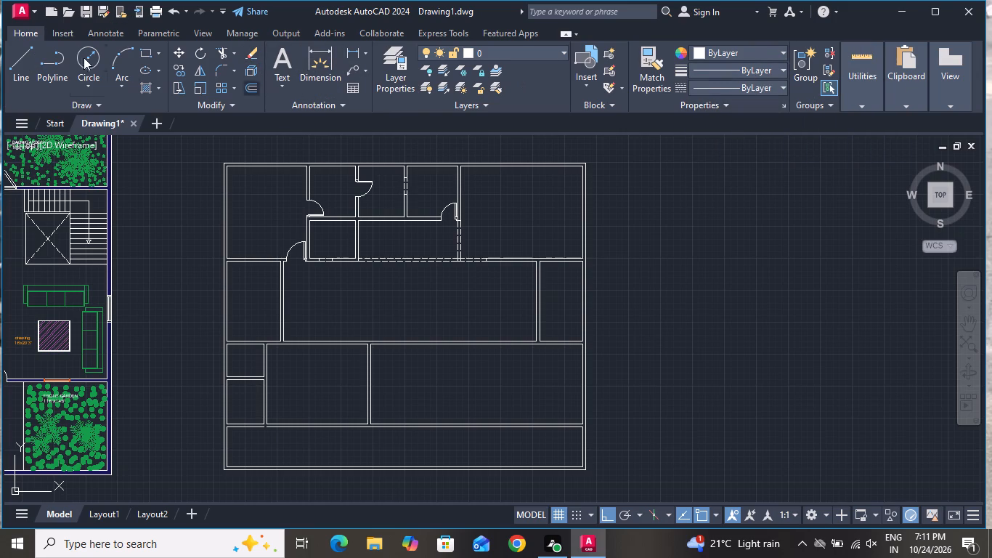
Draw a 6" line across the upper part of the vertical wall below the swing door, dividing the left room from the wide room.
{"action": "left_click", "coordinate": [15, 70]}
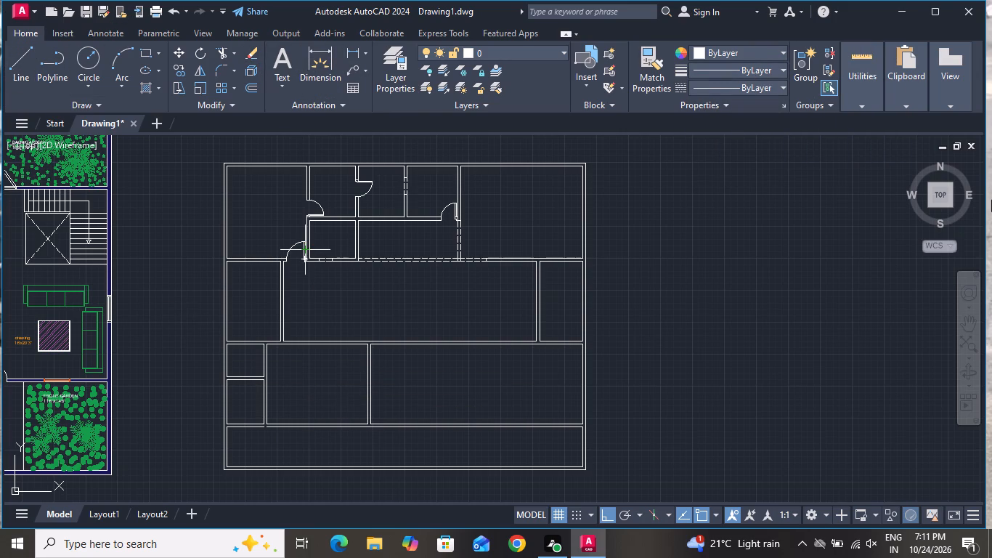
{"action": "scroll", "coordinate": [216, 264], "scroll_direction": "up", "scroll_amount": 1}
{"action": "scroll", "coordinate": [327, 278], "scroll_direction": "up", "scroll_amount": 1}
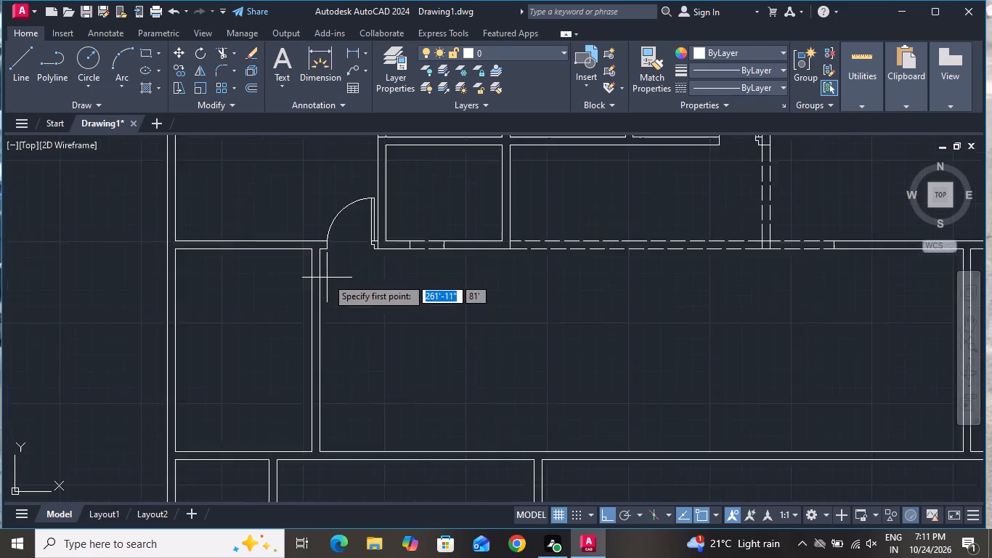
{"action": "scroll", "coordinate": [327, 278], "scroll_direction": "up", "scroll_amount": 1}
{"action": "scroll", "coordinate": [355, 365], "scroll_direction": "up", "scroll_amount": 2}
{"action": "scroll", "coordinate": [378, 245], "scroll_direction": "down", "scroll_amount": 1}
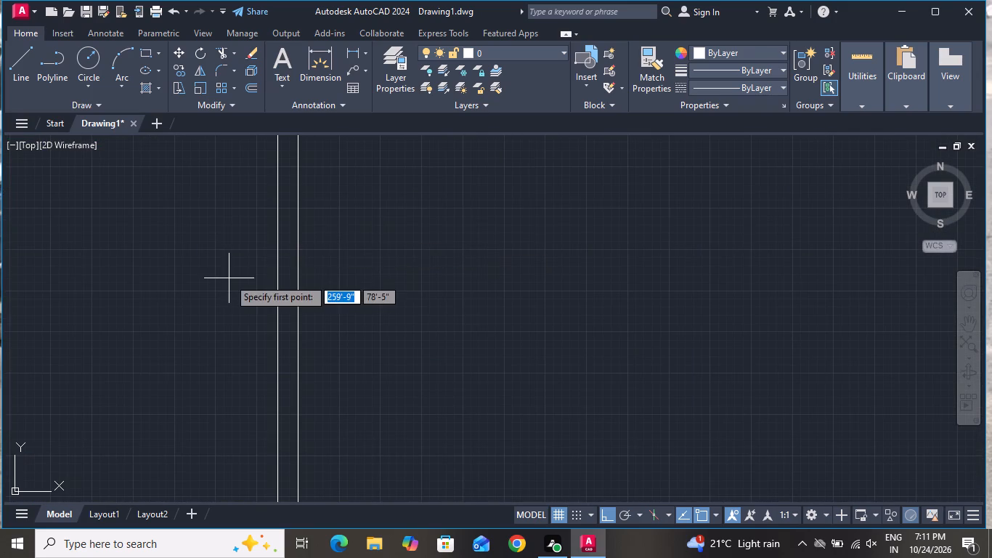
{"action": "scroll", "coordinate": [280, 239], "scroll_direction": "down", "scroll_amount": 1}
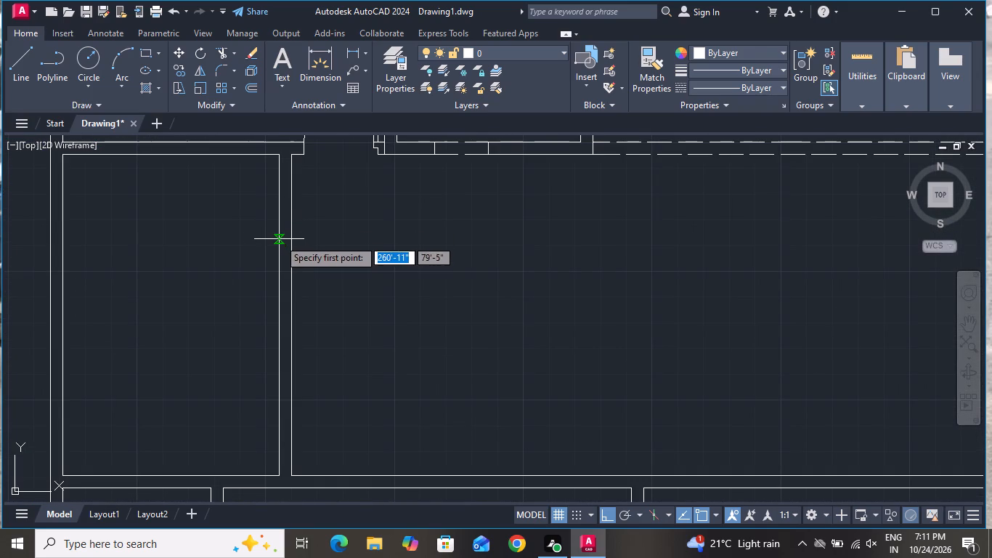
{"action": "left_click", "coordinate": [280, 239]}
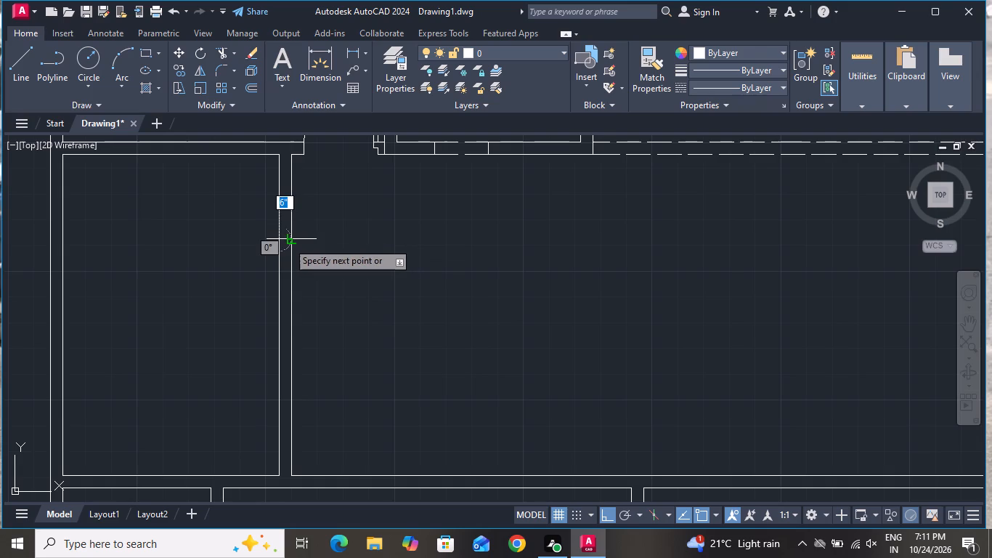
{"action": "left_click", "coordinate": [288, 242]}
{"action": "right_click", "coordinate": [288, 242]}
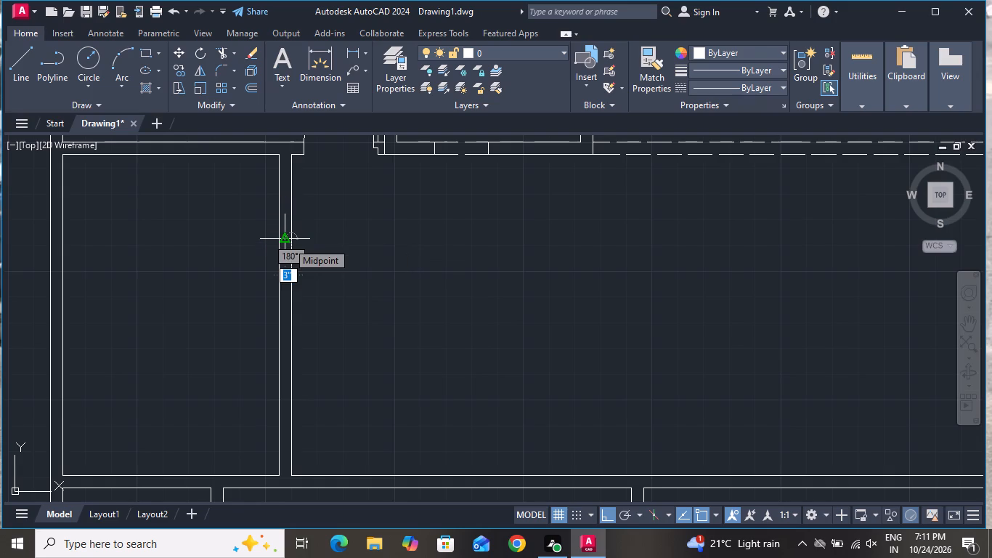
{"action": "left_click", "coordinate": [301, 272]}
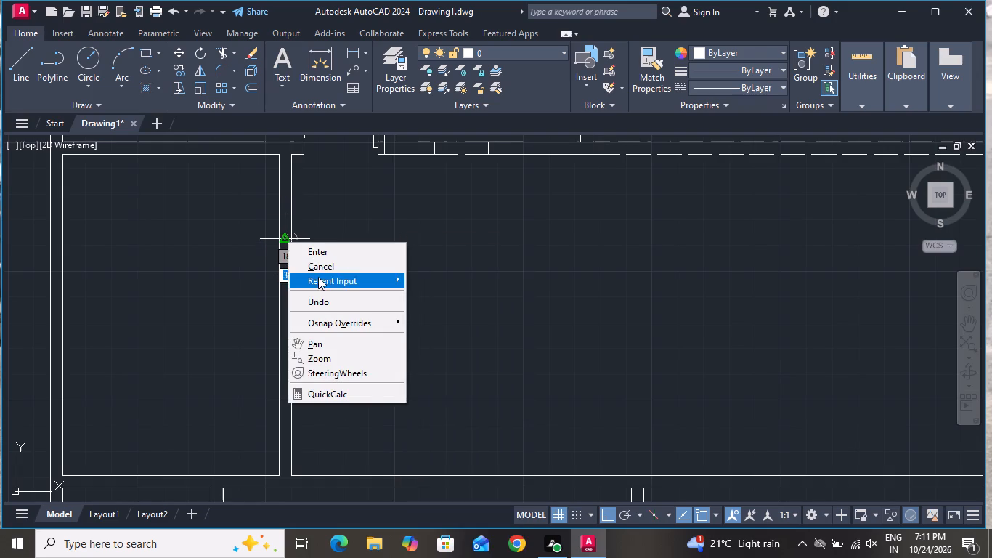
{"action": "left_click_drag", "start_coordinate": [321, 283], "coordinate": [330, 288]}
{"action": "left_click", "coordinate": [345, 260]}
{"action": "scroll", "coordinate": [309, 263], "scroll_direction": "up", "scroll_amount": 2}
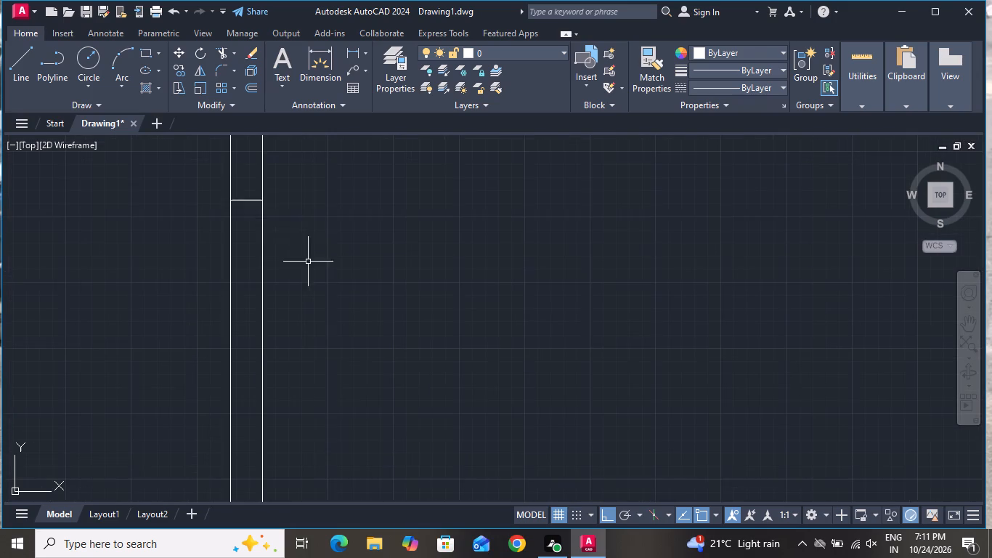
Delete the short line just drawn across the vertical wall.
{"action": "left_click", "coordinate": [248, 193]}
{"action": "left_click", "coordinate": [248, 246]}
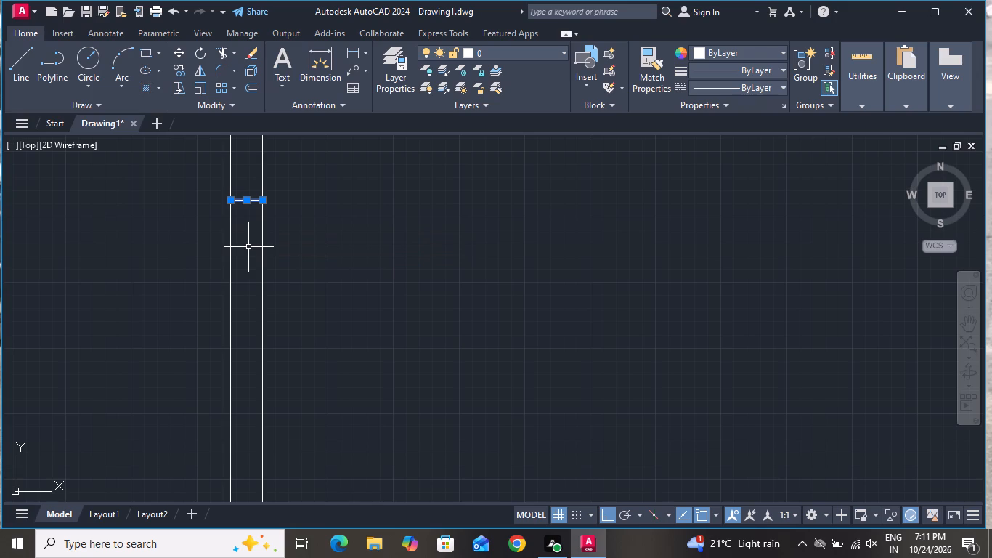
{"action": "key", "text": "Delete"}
Draw a 6" line across the same vertical wall, joining the midpoints of its two faces.
{"action": "left_click", "coordinate": [15, 41]}
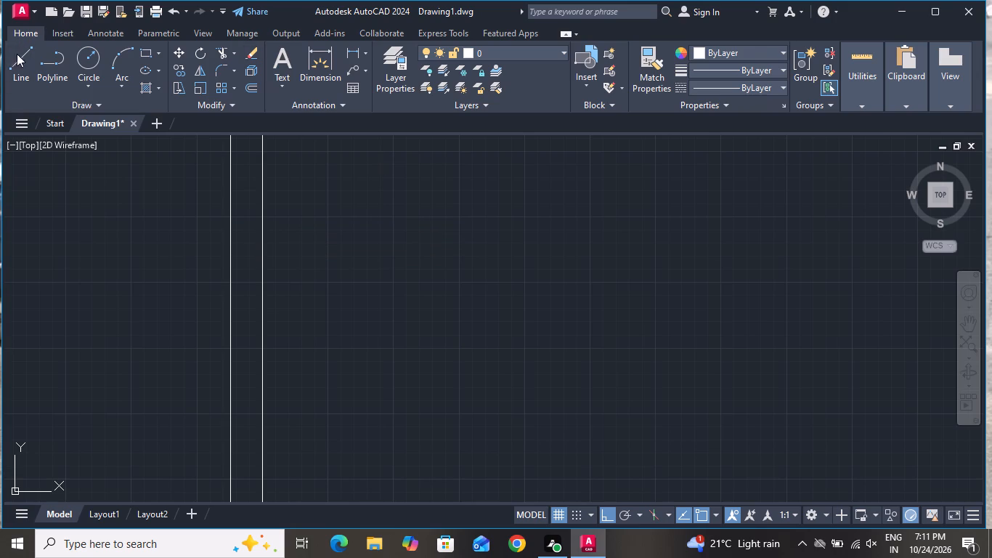
{"action": "scroll", "coordinate": [249, 196], "scroll_direction": "down", "scroll_amount": 1}
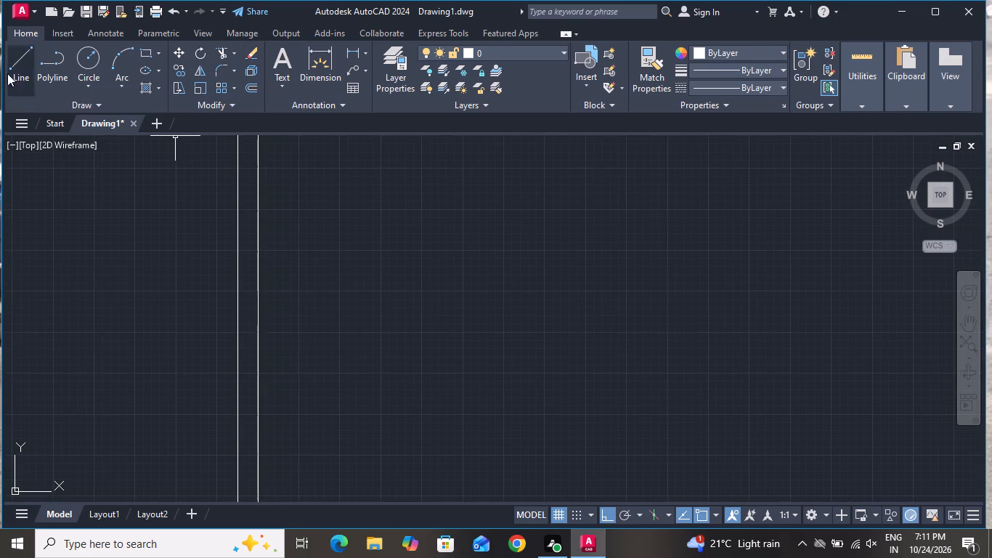
{"action": "left_click", "coordinate": [26, 62]}
{"action": "scroll", "coordinate": [449, 410], "scroll_direction": "down", "scroll_amount": 2}
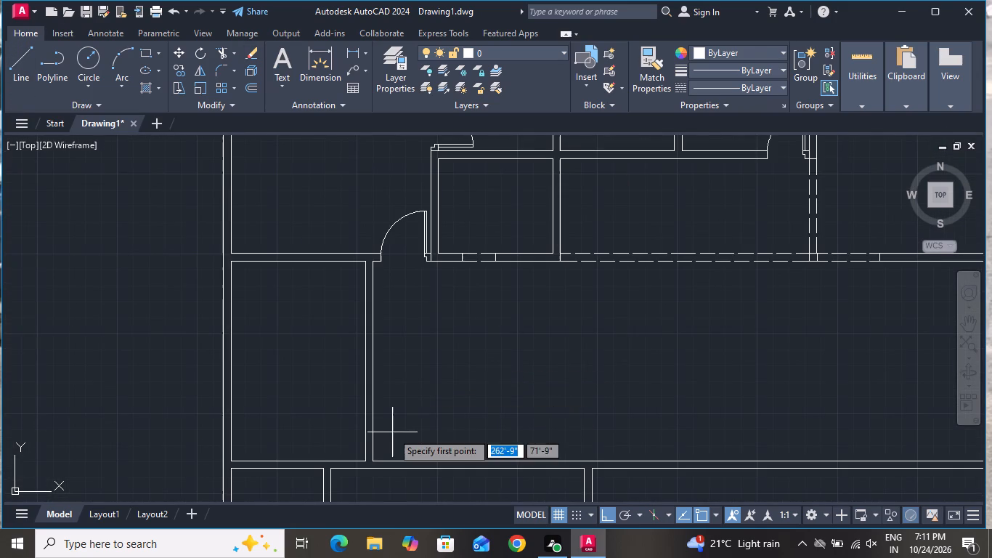
{"action": "left_click", "coordinate": [359, 362]}
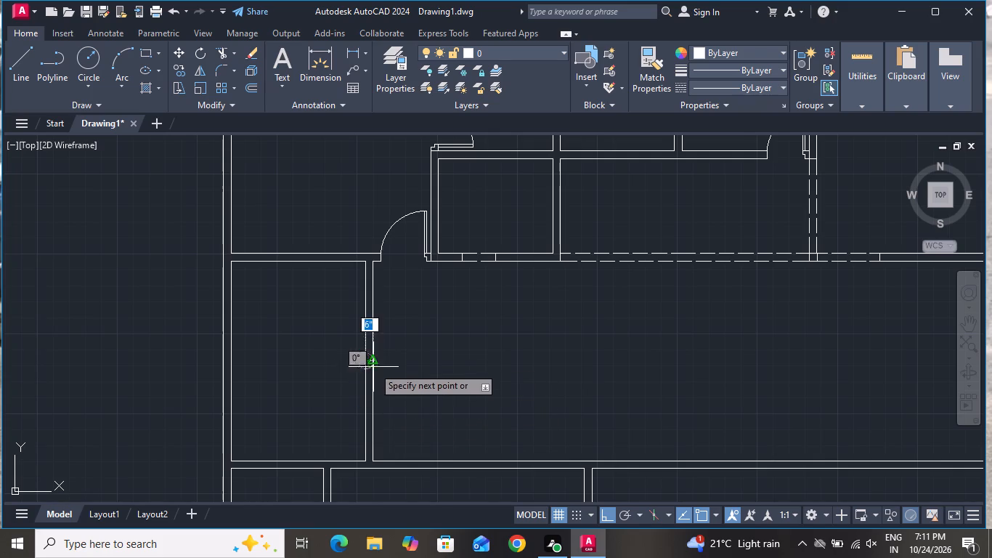
{"action": "scroll", "coordinate": [373, 367], "scroll_direction": "up", "scroll_amount": 4}
{"action": "left_click", "coordinate": [370, 350]}
{"action": "right_click", "coordinate": [370, 350]}
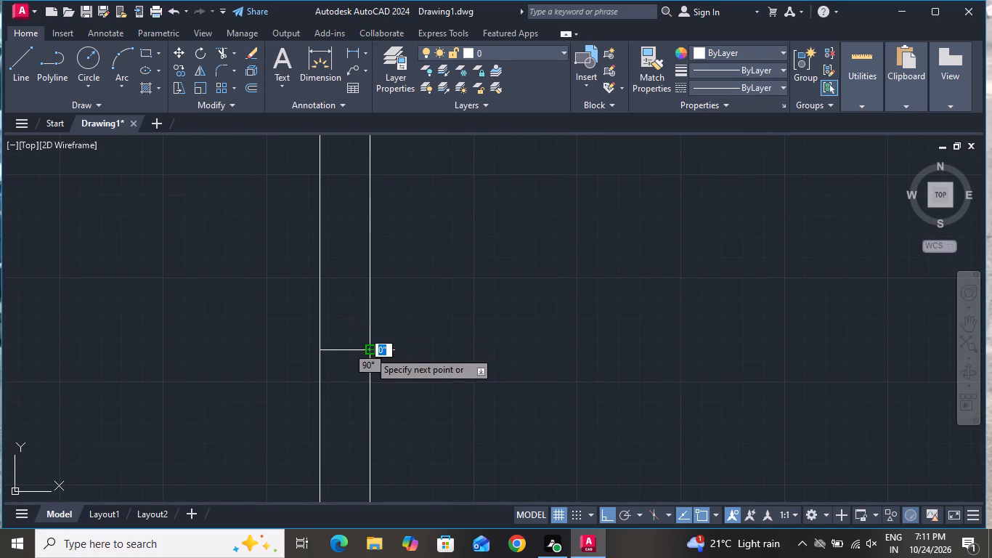
{"action": "left_click", "coordinate": [391, 383]}
{"action": "left_click", "coordinate": [401, 375]}
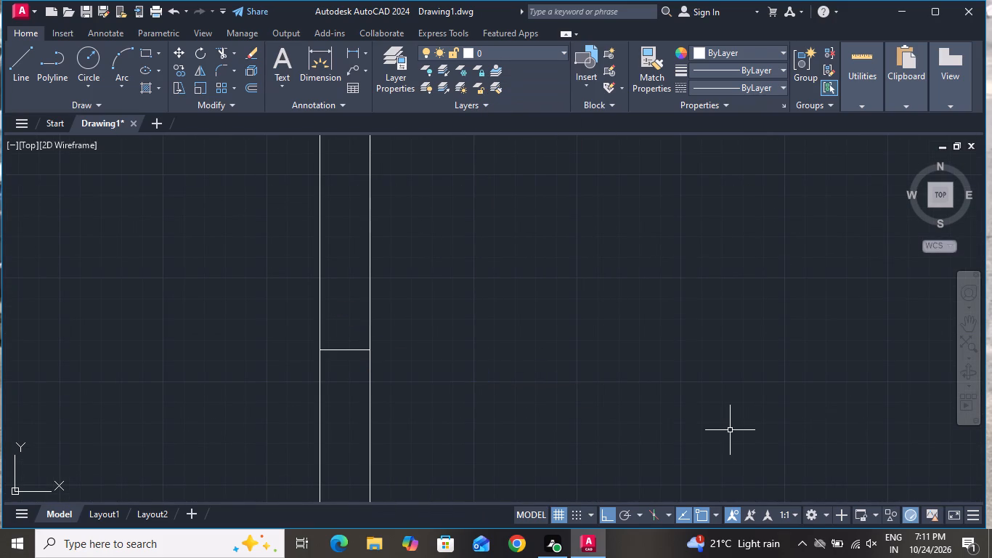
Offset the wall's midpoint cross line 3' upward and 3' downward.
{"action": "key", "text": "o"}
{"action": "key", "text": "space"}
{"action": "key", "text": "3"}
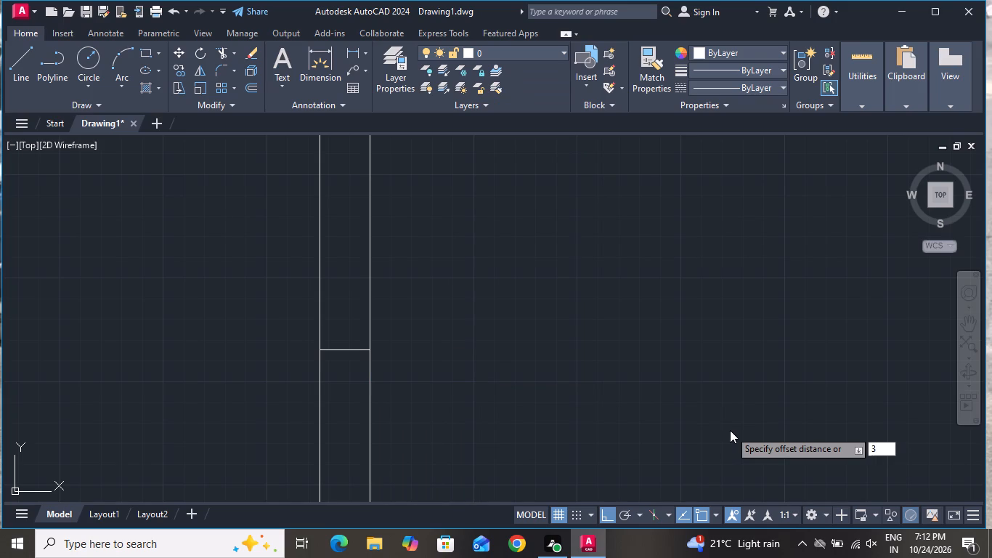
{"action": "key", "text": "apostrophe"}
{"action": "key", "text": "Return"}
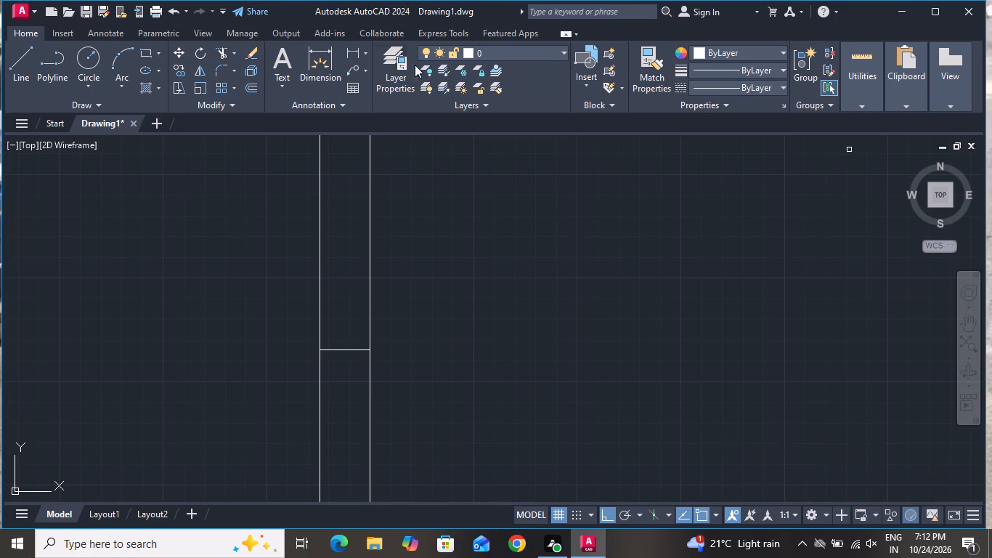
{"action": "left_click_drag", "start_coordinate": [268, 275], "coordinate": [267, 298]}
{"action": "scroll", "coordinate": [370, 368], "scroll_direction": "down", "scroll_amount": 1}
{"action": "left_click", "coordinate": [355, 358]}
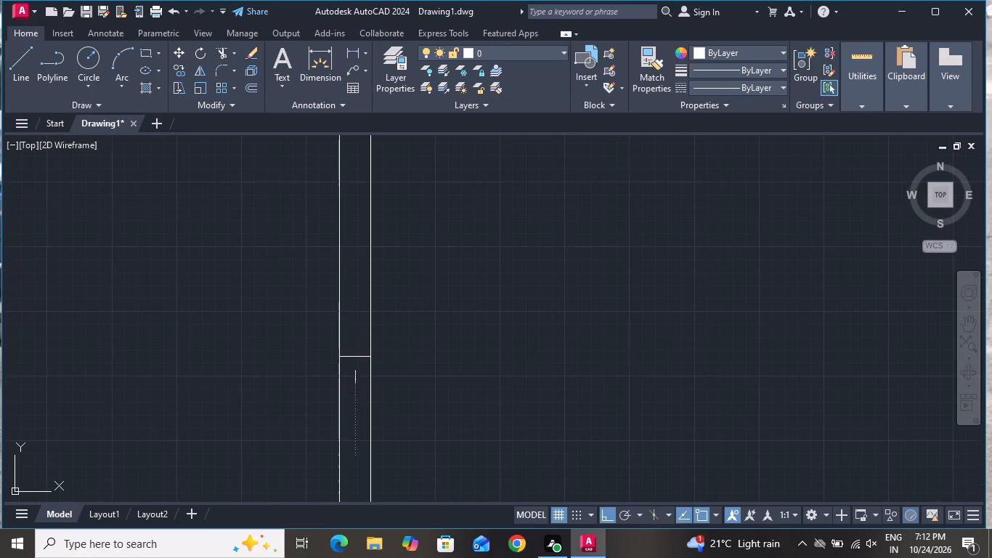
{"action": "left_click", "coordinate": [366, 298]}
{"action": "left_click", "coordinate": [361, 357]}
{"action": "left_click", "coordinate": [362, 397]}
{"action": "scroll", "coordinate": [475, 293], "scroll_direction": "down", "scroll_amount": 2}
{"action": "right_click", "coordinate": [475, 288]}
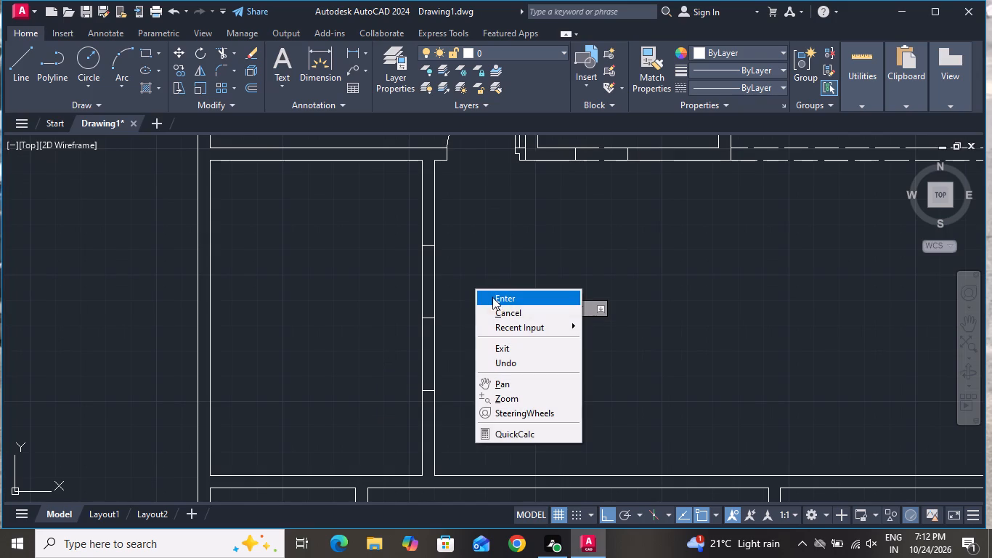
{"action": "left_click", "coordinate": [495, 306]}
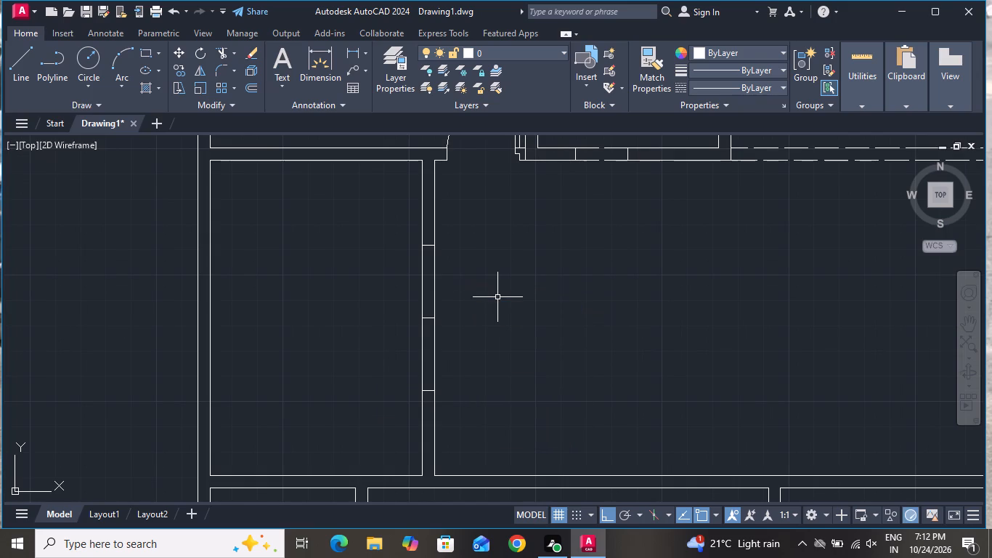
Offset the vertical wall's upper cross line 3" upward and its lower cross line 3" downward.
{"action": "type", "text": "O"}
{"action": "key", "text": "space"}
{"action": "key", "text": "3"}
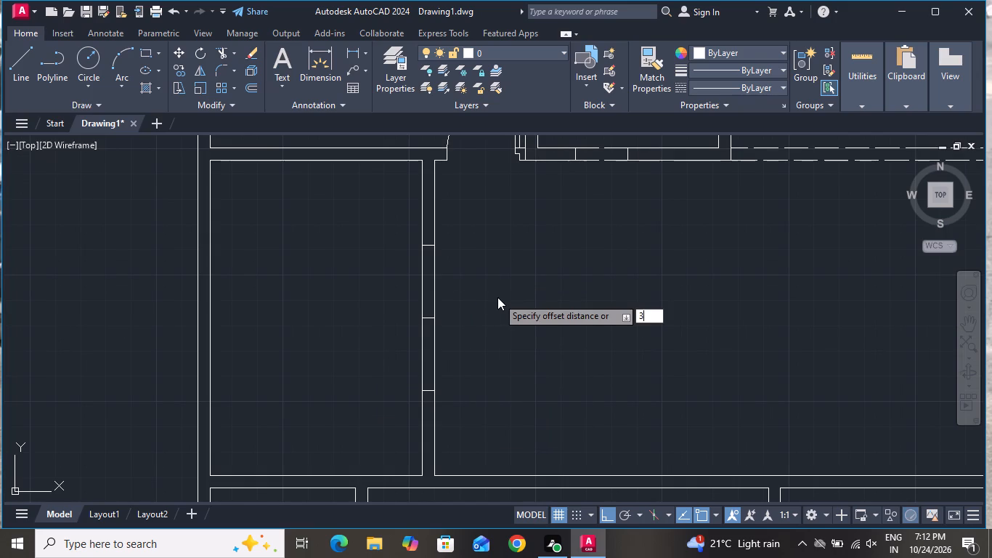
{"action": "key", "text": "shift+quotedbl"}
{"action": "key", "text": "Return"}
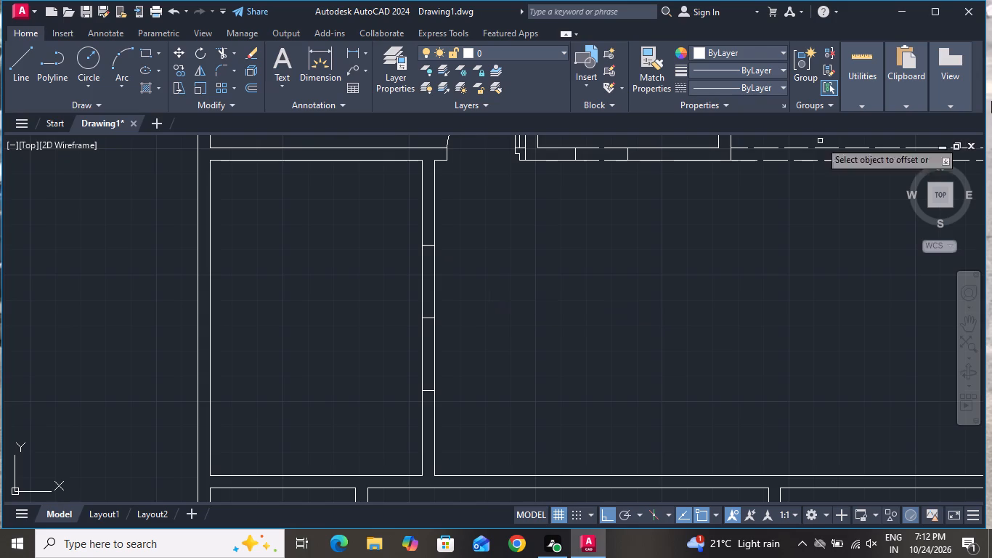
{"action": "scroll", "coordinate": [418, 235], "scroll_direction": "up", "scroll_amount": 2}
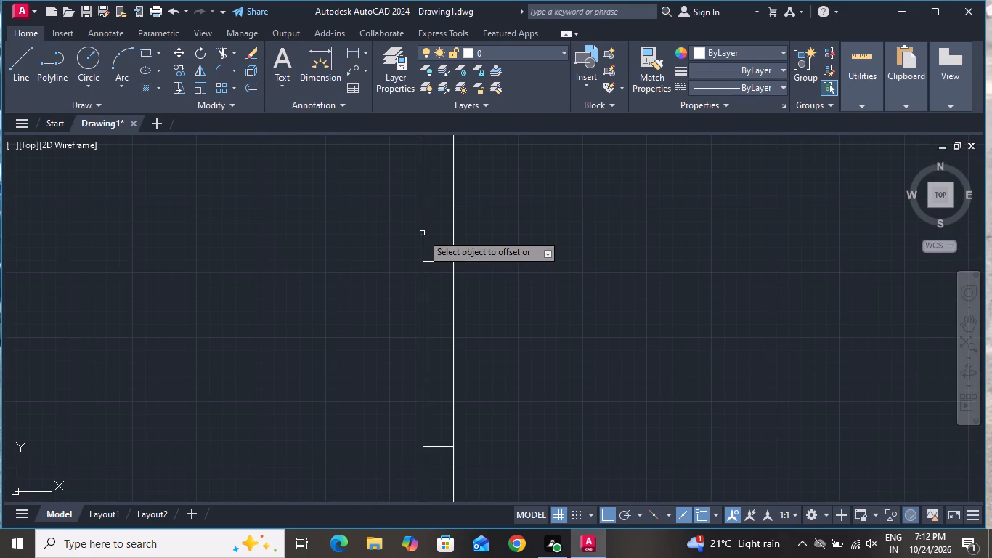
{"action": "left_click", "coordinate": [438, 259]}
{"action": "left_click", "coordinate": [438, 262]}
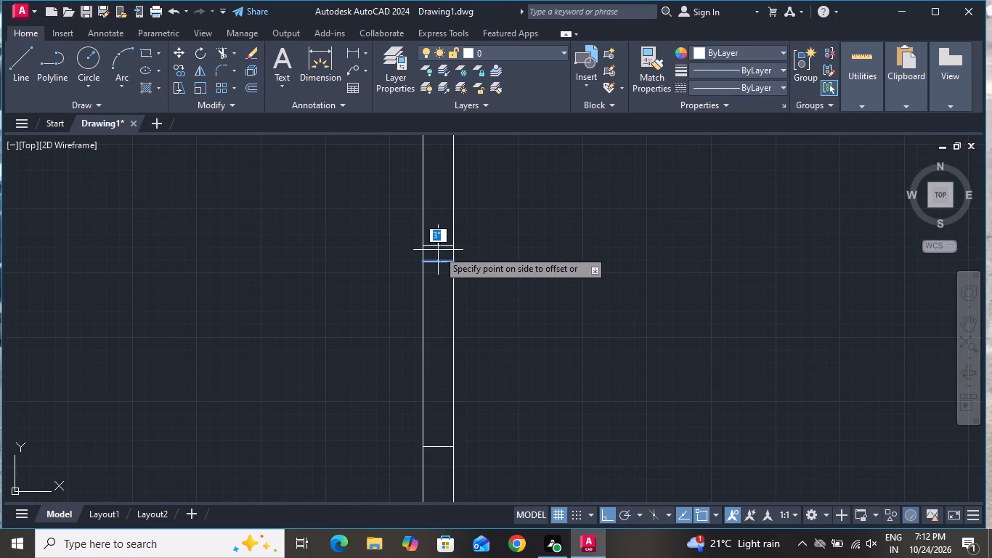
{"action": "left_click", "coordinate": [438, 250]}
{"action": "scroll", "coordinate": [482, 236], "scroll_direction": "down", "scroll_amount": 3}
{"action": "scroll", "coordinate": [474, 337], "scroll_direction": "up", "scroll_amount": 2}
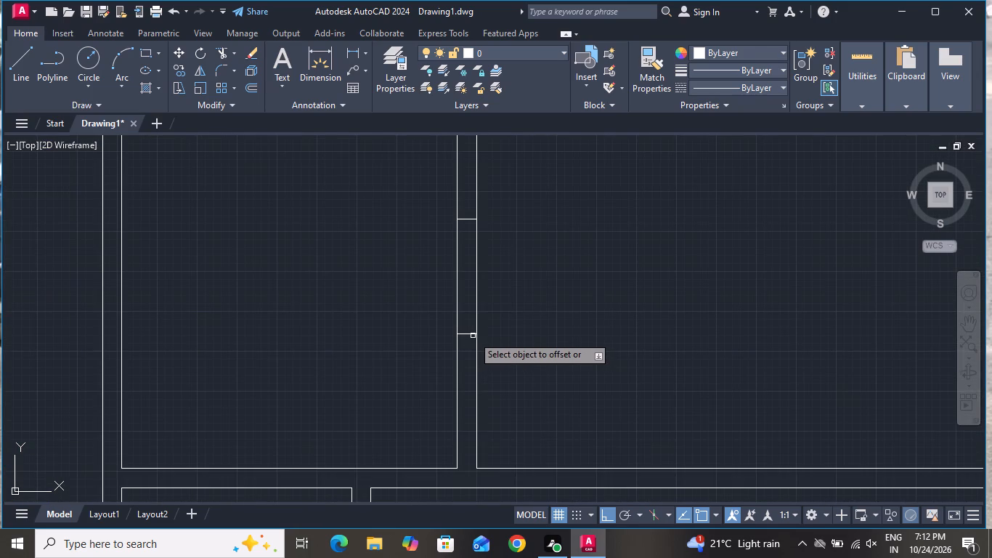
{"action": "left_click", "coordinate": [473, 336]}
{"action": "left_click", "coordinate": [465, 355]}
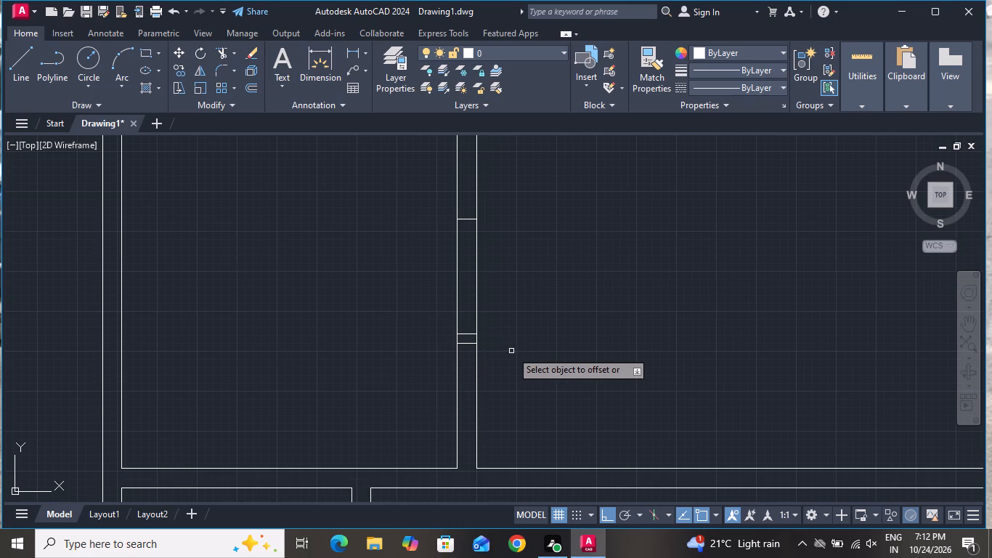
{"action": "right_click", "coordinate": [515, 352]}
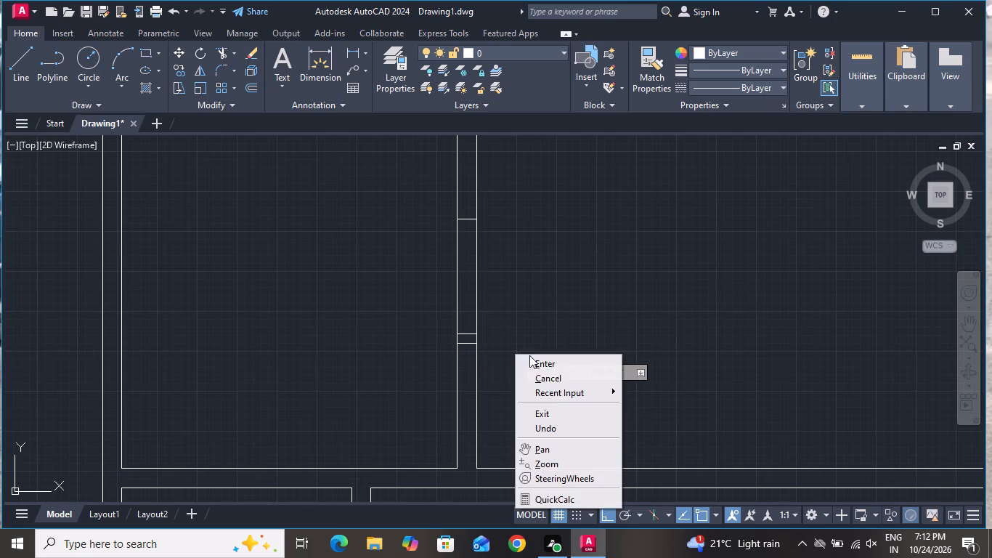
{"action": "left_click", "coordinate": [536, 373]}
Draw a 3' horizontal door leaf line into the left room from the midpoint of the opening's original upper cross line.
{"action": "scroll", "coordinate": [537, 373], "scroll_direction": "down", "scroll_amount": 1}
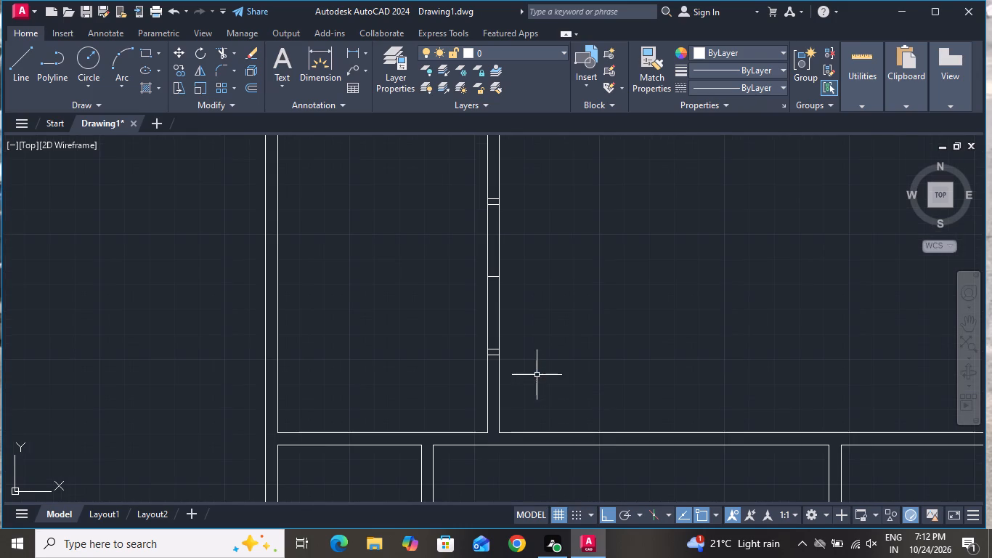
{"action": "scroll", "coordinate": [537, 371], "scroll_direction": "down", "scroll_amount": 2}
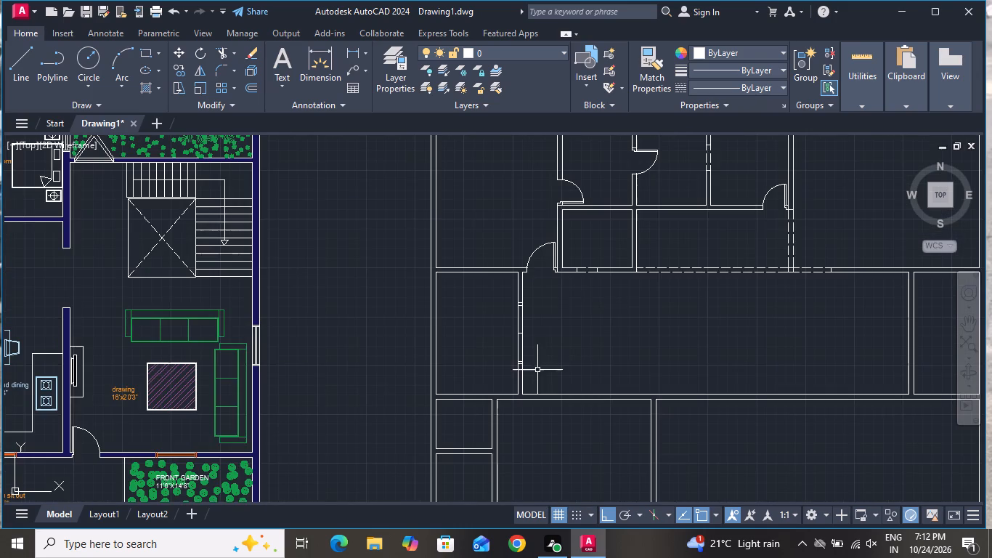
{"action": "left_click", "coordinate": [27, 55]}
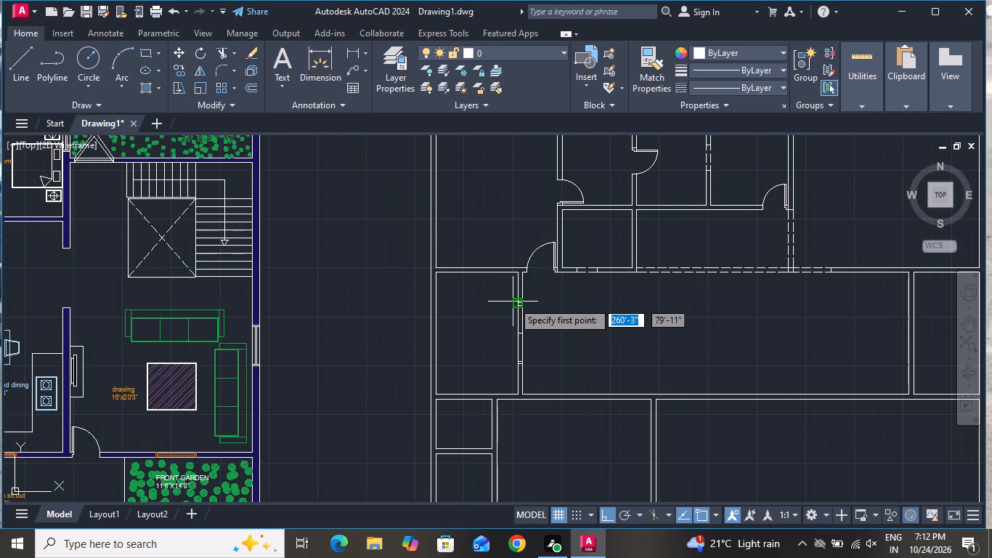
{"action": "scroll", "coordinate": [534, 315], "scroll_direction": "up", "scroll_amount": 4}
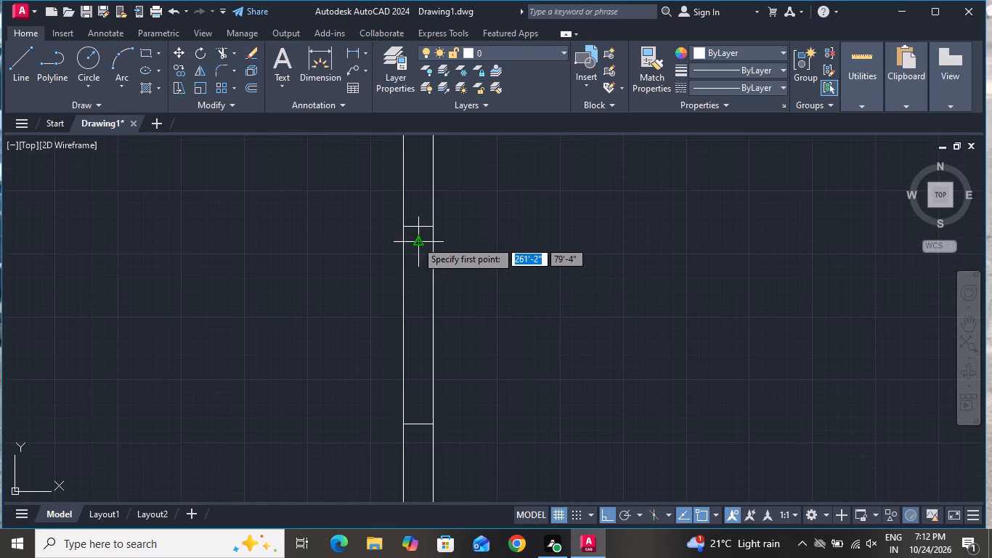
{"action": "left_click", "coordinate": [416, 240]}
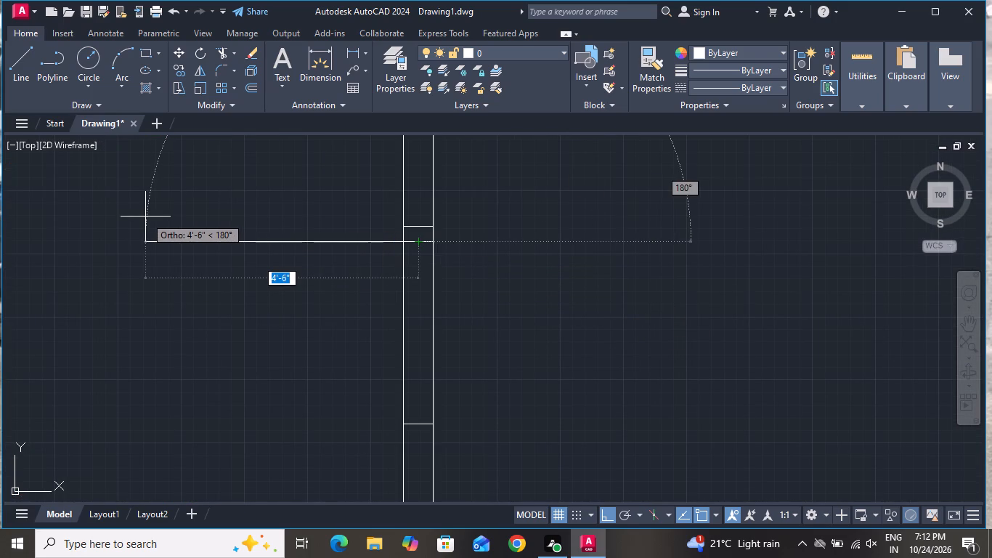
{"action": "key", "text": "3"}
{"action": "key", "text": "apostrophe"}
{"action": "key", "text": "Return"}
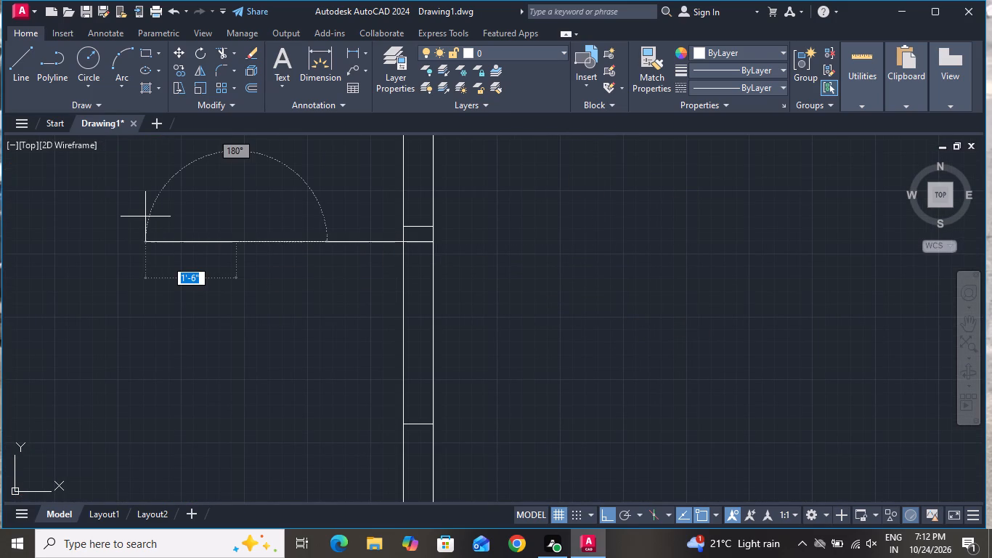
{"action": "right_click", "coordinate": [145, 217]}
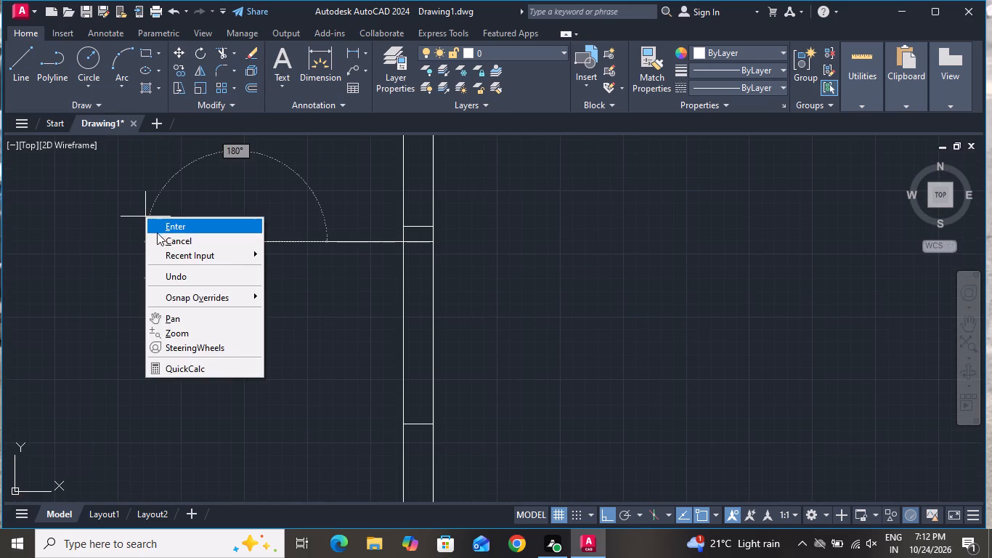
{"action": "left_click", "coordinate": [163, 241]}
Offset the 3' door leaf line 2" downward to give the leaf its thickness.
{"action": "key", "text": "o"}
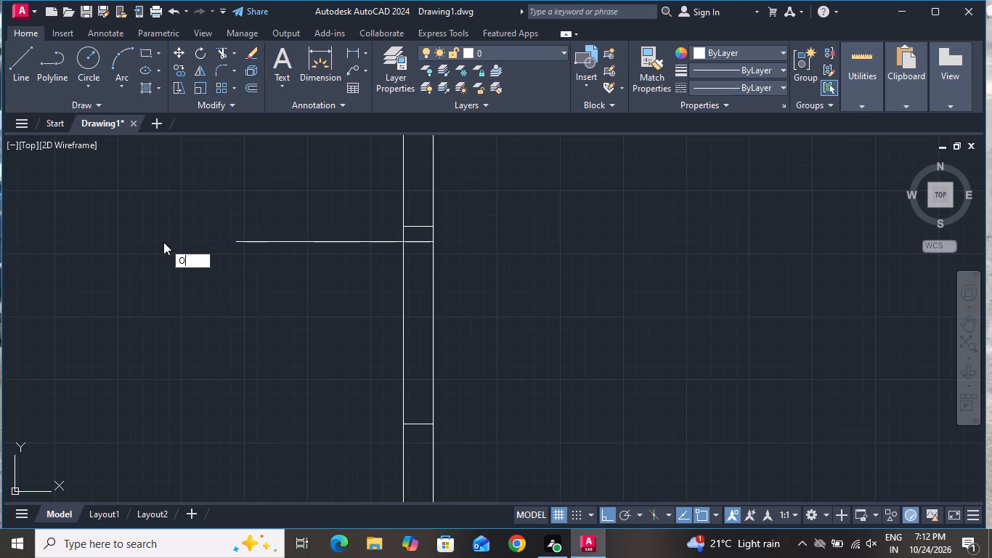
{"action": "key", "text": "space"}
{"action": "key", "text": "2"}
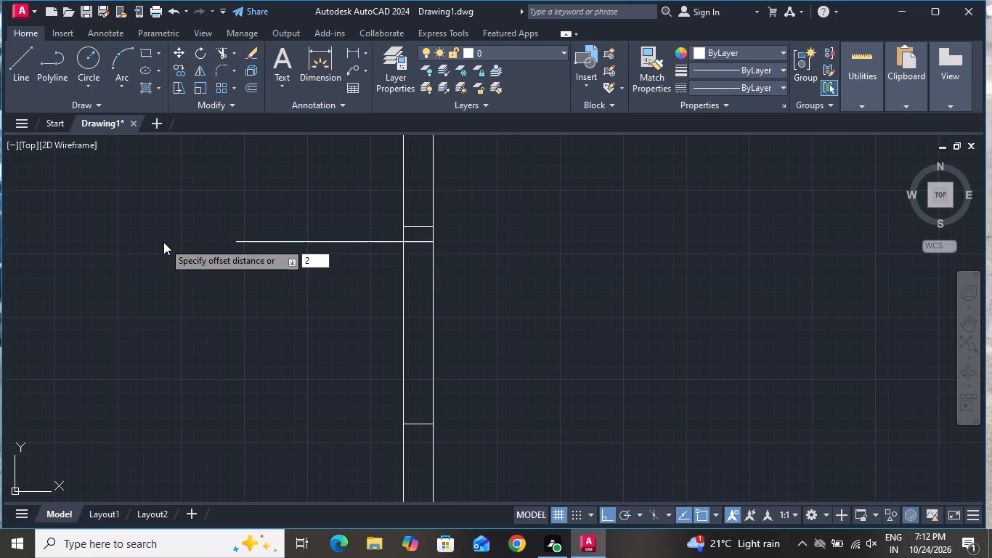
{"action": "key", "text": "shift+quotedbl"}
{"action": "key", "text": "Return"}
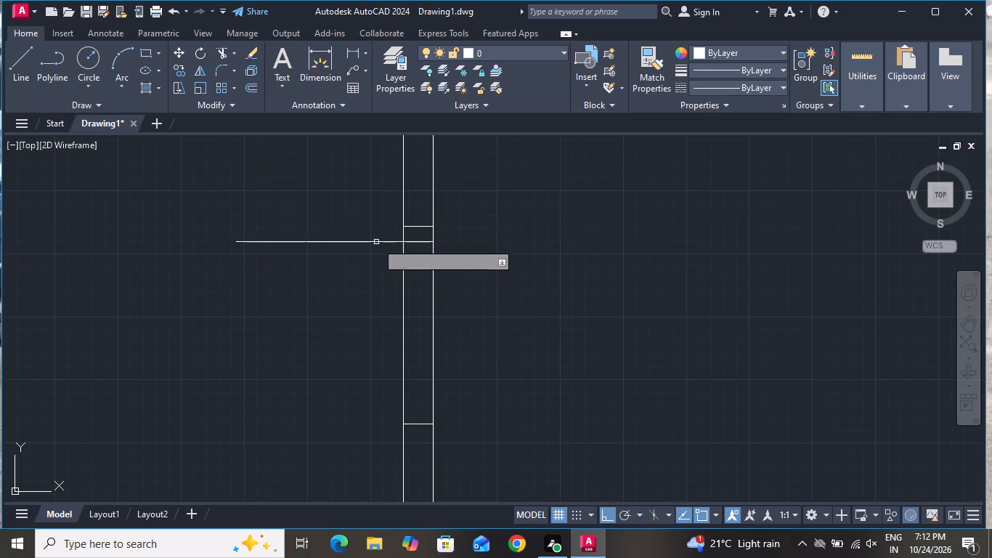
{"action": "left_click", "coordinate": [376, 242]}
{"action": "left_click", "coordinate": [373, 253]}
{"action": "right_click", "coordinate": [368, 264]}
{"action": "left_click", "coordinate": [377, 288]}
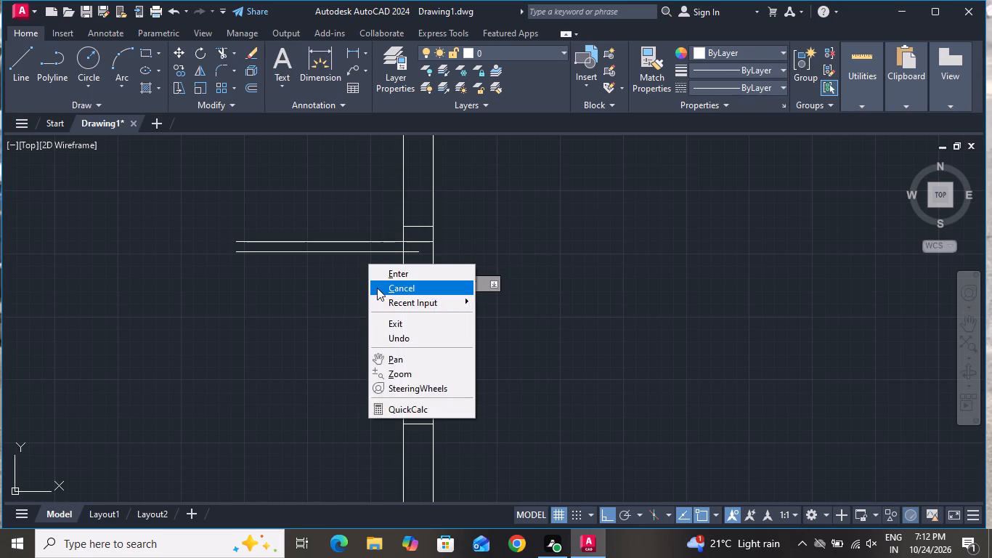
Draw the door's swing arc from the midpoint of the wall's middle cross line through the free ends of both leaf lines.
{"action": "type", "text": "A"}
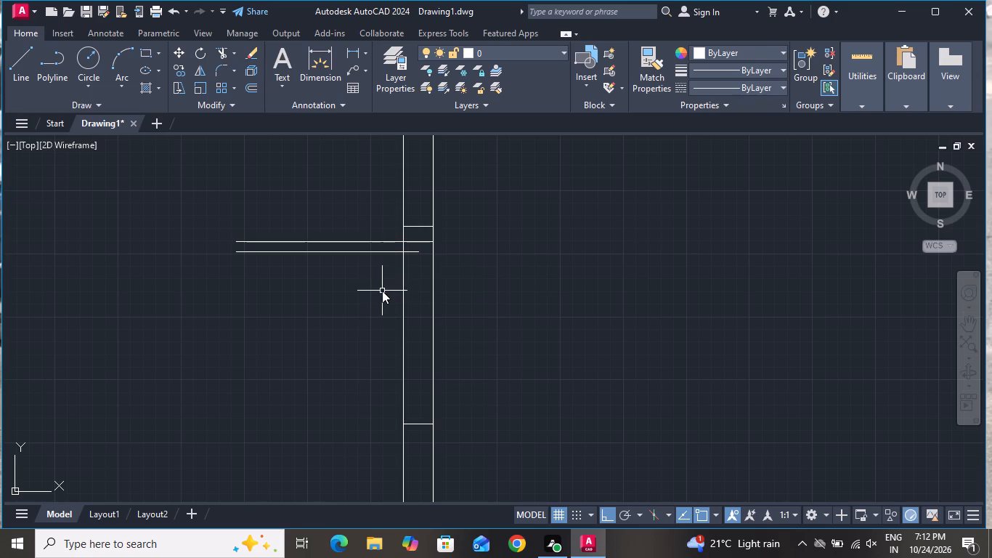
{"action": "key", "text": "space"}
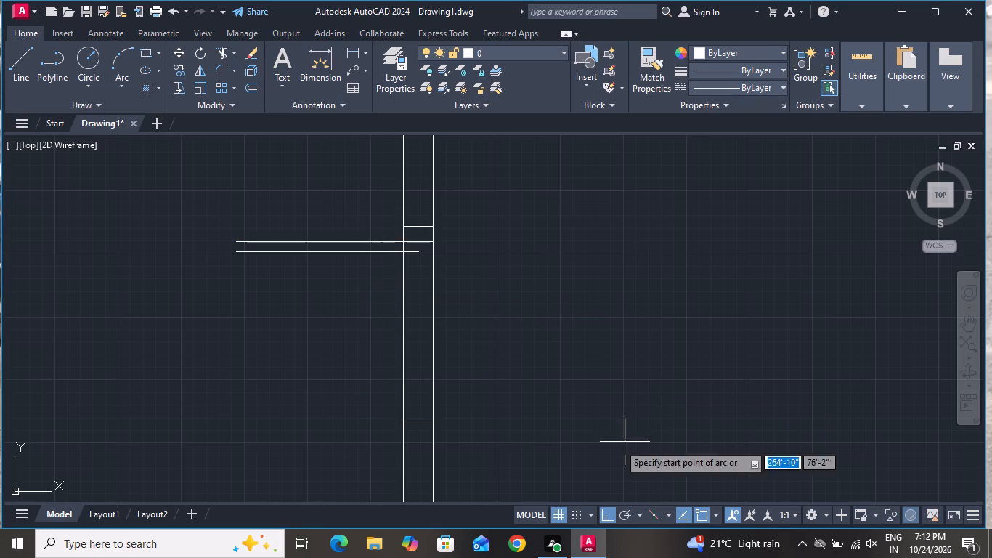
{"action": "left_click", "coordinate": [419, 426]}
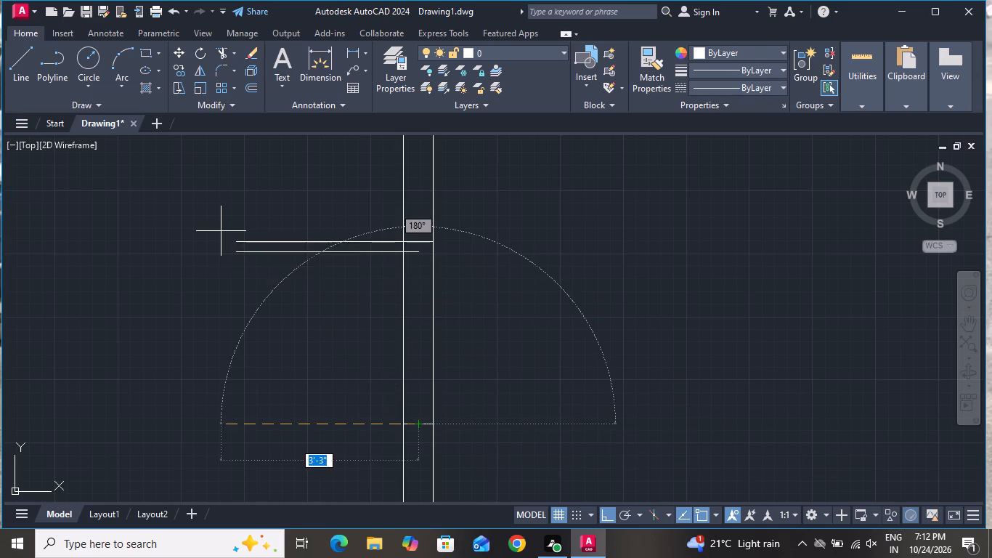
{"action": "left_click", "coordinate": [236, 251]}
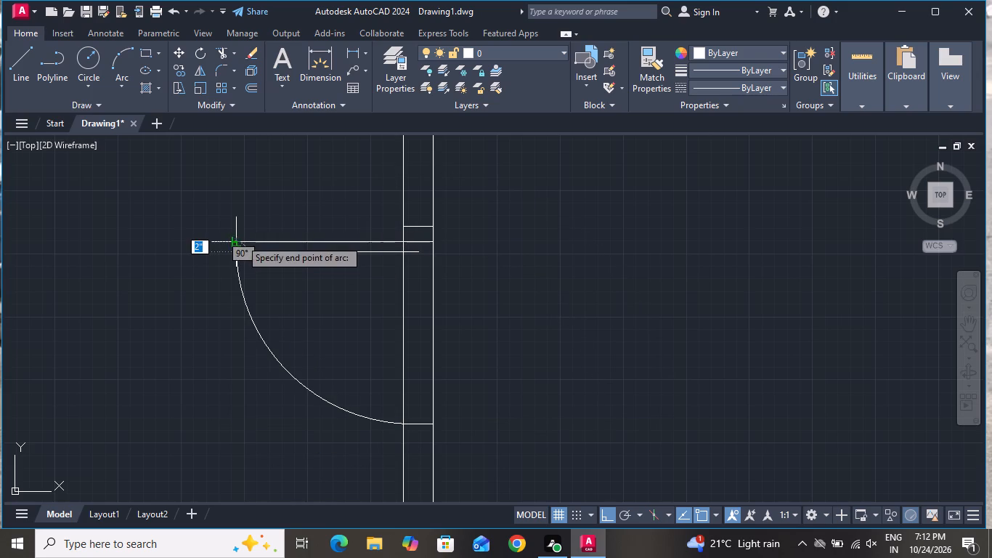
{"action": "left_click", "coordinate": [241, 239]}
Draw a 2" vertical line joining the two door leaf lines at their ends inside the wall.
{"action": "left_click", "coordinate": [8, 55]}
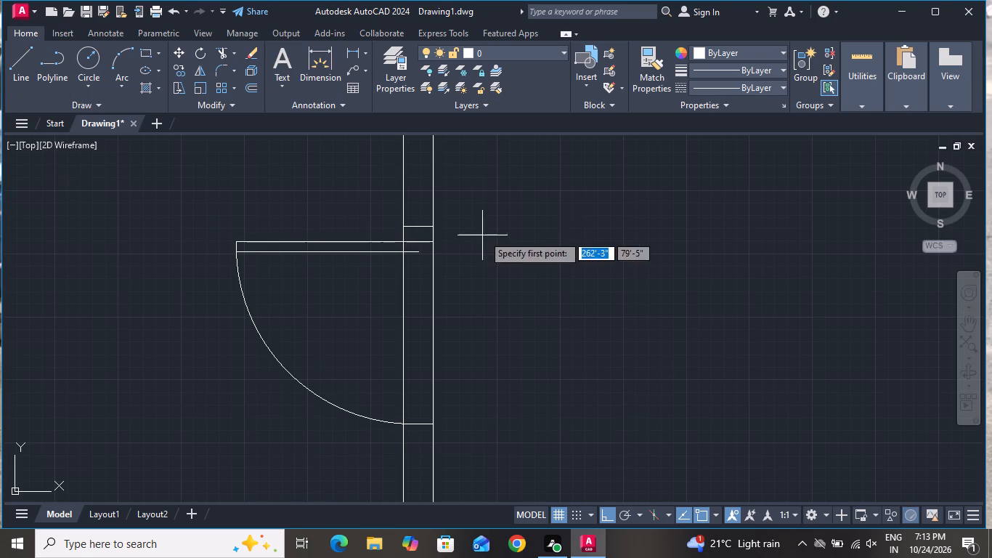
{"action": "scroll", "coordinate": [394, 232], "scroll_direction": "up", "scroll_amount": 2}
{"action": "left_click", "coordinate": [452, 283]}
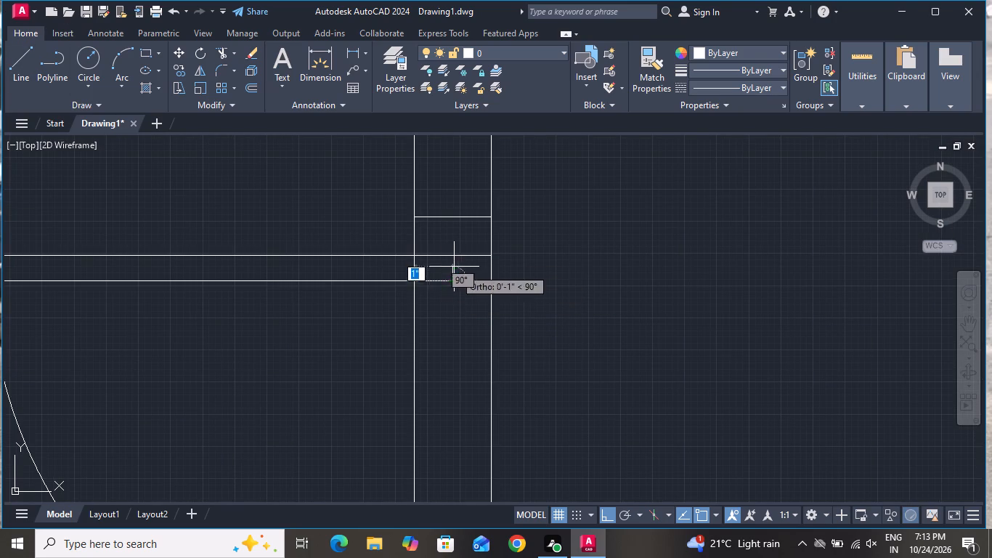
{"action": "left_click", "coordinate": [446, 254]}
{"action": "right_click", "coordinate": [450, 259]}
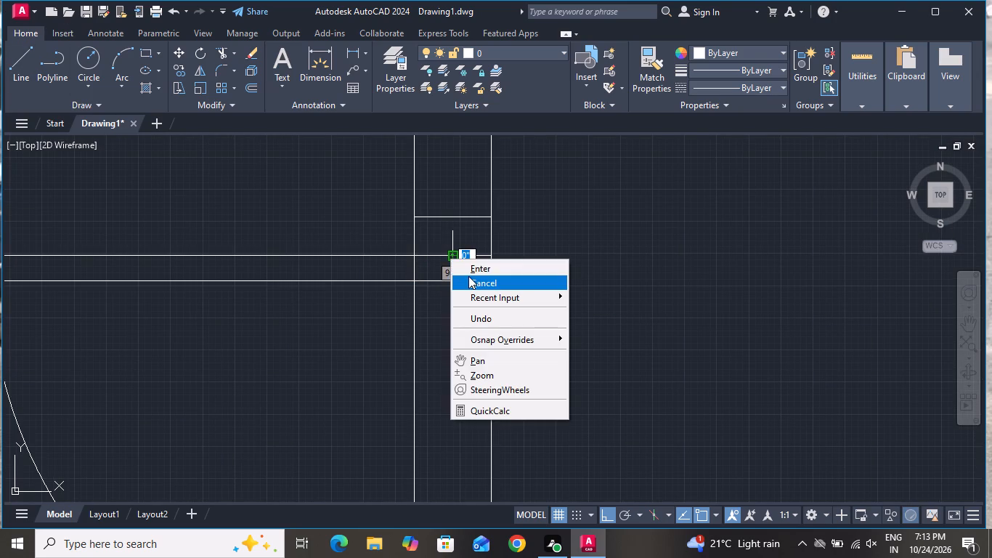
{"action": "left_click", "coordinate": [475, 280]}
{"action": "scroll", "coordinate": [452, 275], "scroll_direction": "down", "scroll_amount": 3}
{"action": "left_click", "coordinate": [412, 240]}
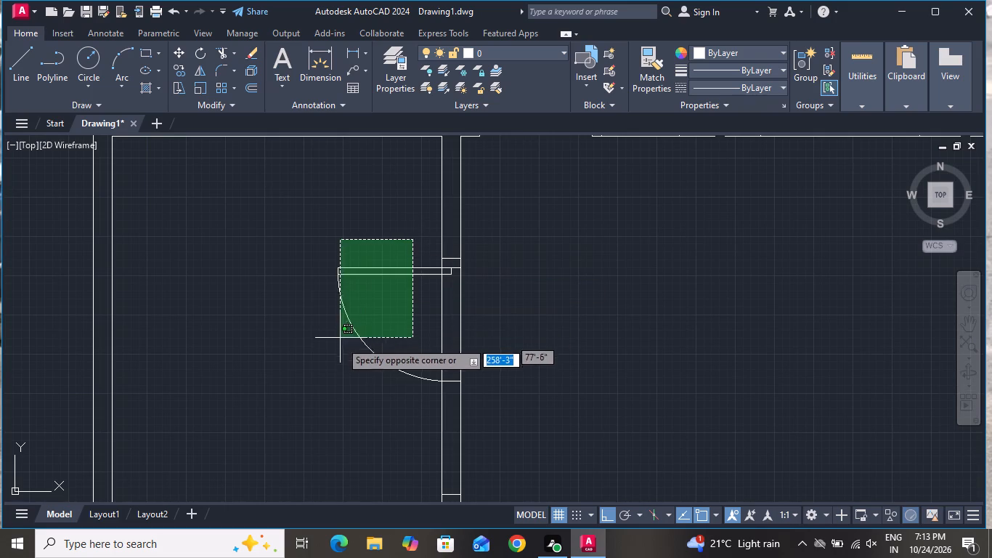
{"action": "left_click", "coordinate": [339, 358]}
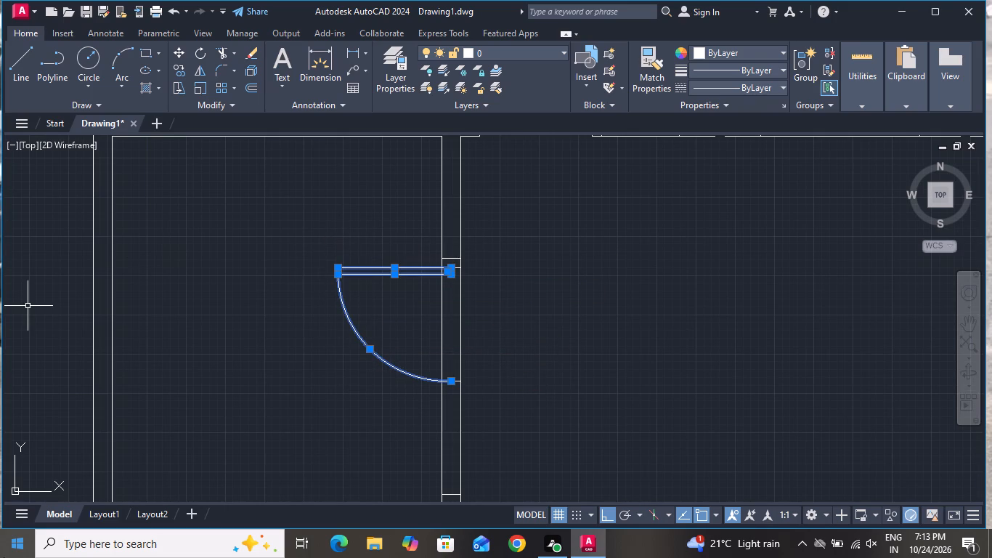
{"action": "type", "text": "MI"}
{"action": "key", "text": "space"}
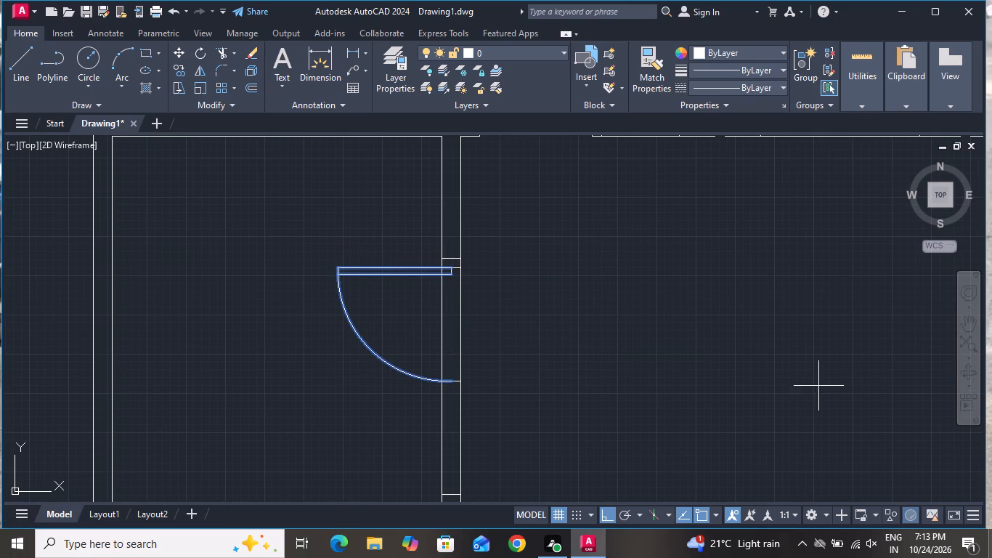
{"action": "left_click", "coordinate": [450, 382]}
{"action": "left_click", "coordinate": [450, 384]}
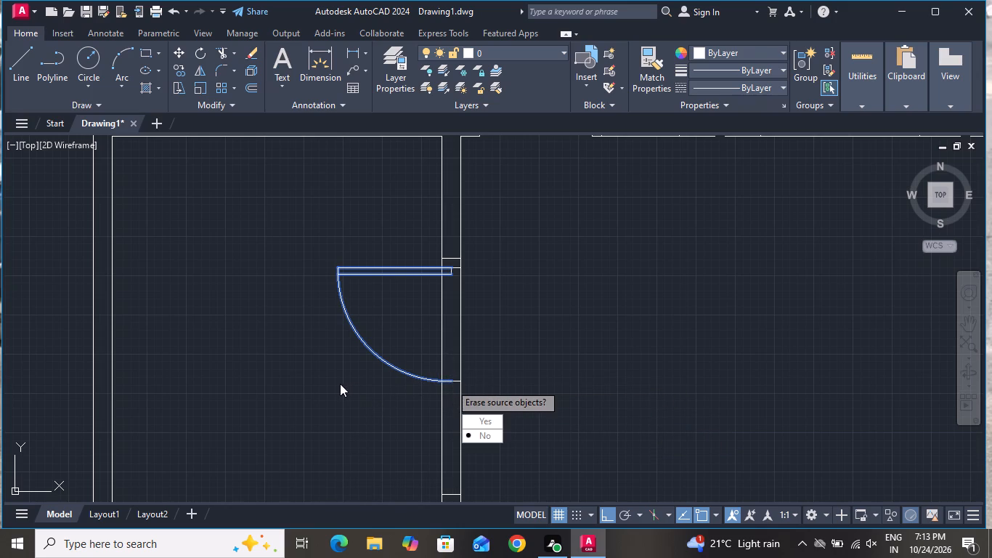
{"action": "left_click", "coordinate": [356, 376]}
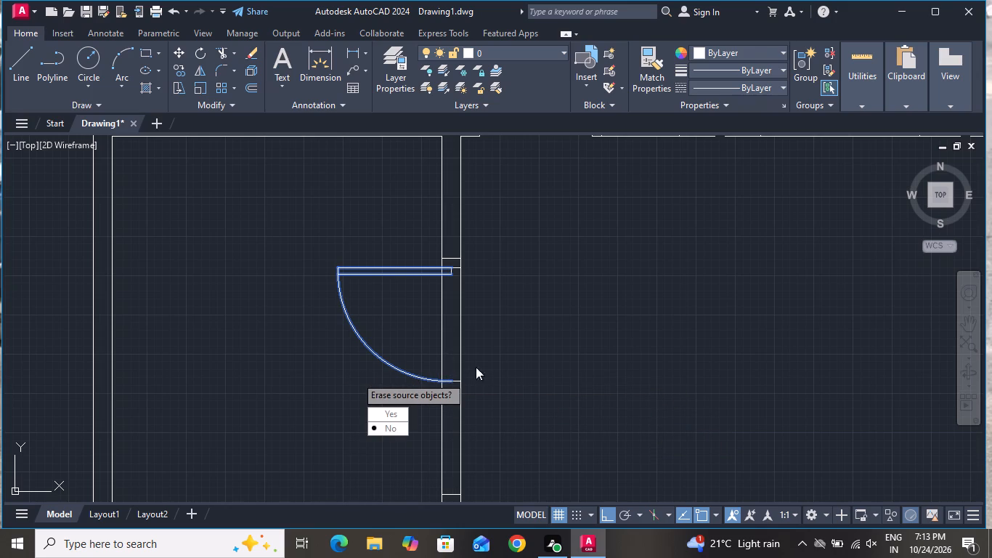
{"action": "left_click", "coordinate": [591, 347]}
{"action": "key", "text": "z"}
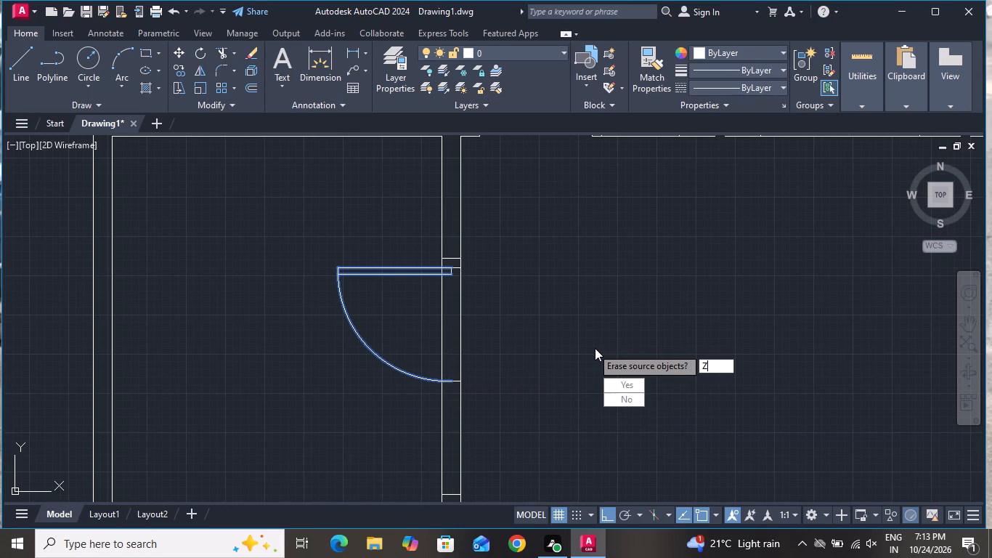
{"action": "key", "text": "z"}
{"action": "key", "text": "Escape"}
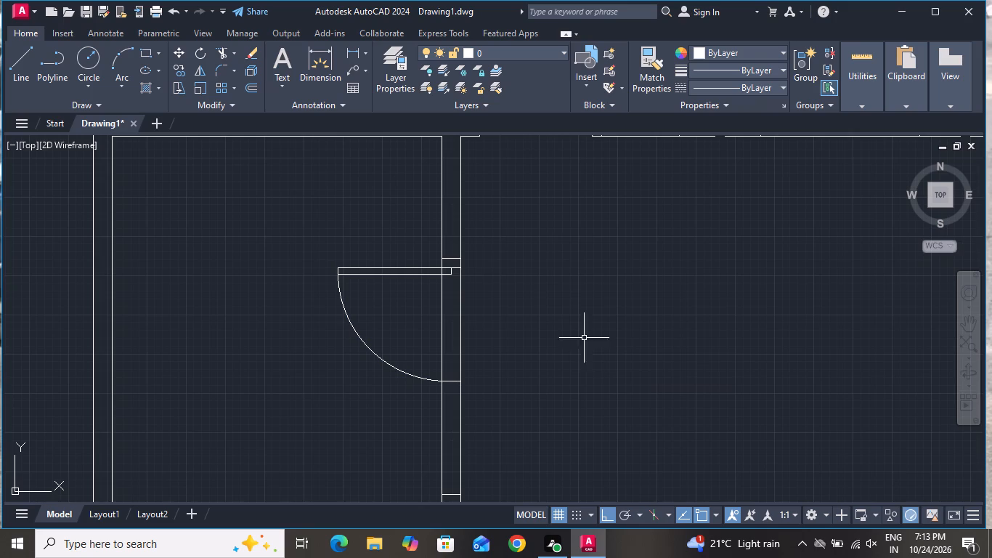
Mirror the door leaf and swing arc about the horizontal line through the opening's middle cross line, keeping the original.
{"action": "left_click", "coordinate": [399, 254]}
{"action": "left_click", "coordinate": [245, 392]}
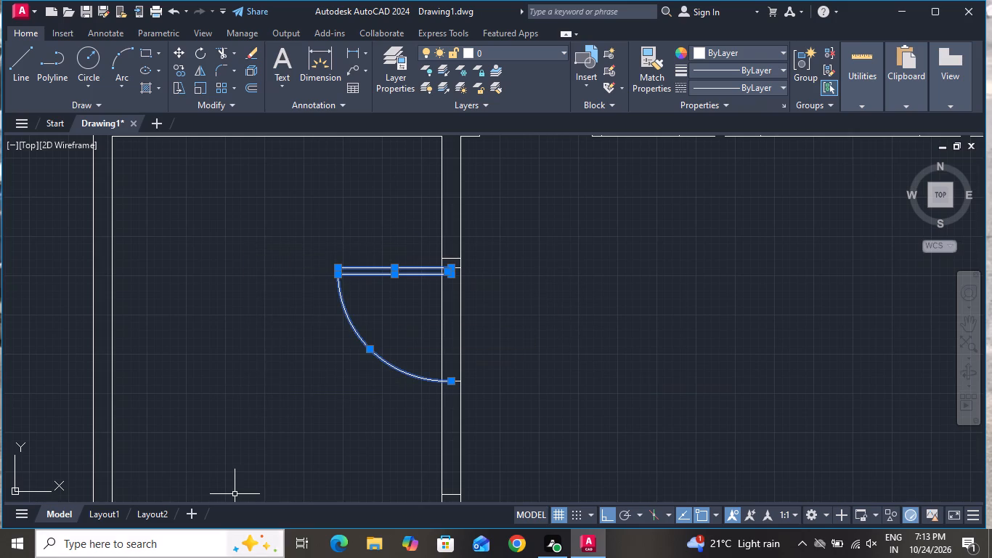
{"action": "key", "text": "m"}
{"action": "key", "text": "i"}
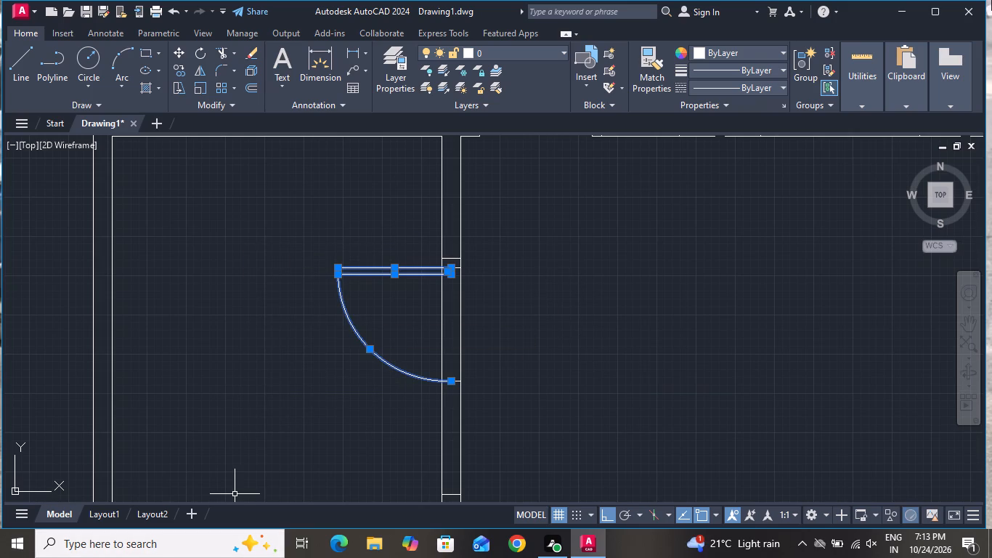
{"action": "key", "text": "space"}
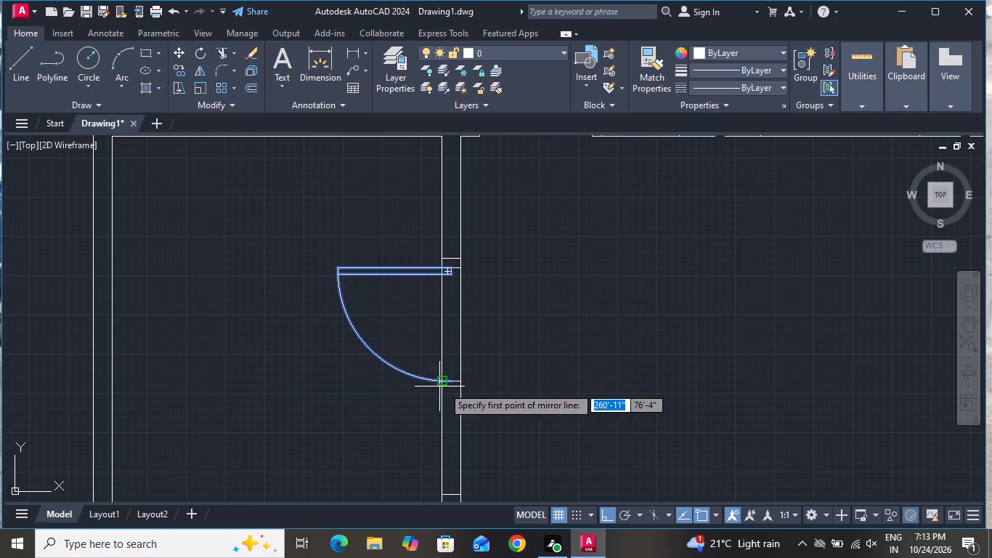
{"action": "left_click_drag", "start_coordinate": [450, 382], "coordinate": [191, 382]}
{"action": "left_click", "coordinate": [191, 382]}
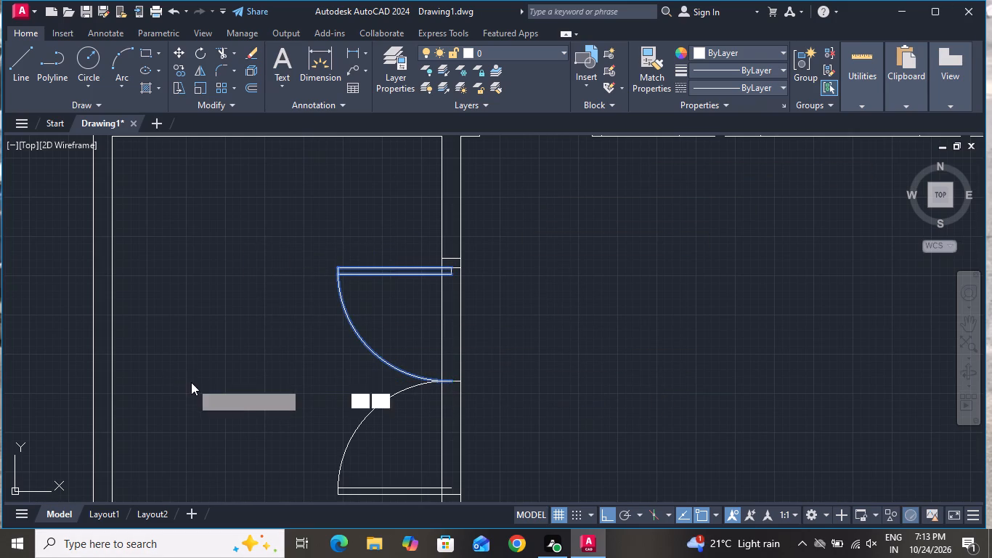
{"action": "left_click_drag", "start_coordinate": [228, 436], "coordinate": [191, 382]}
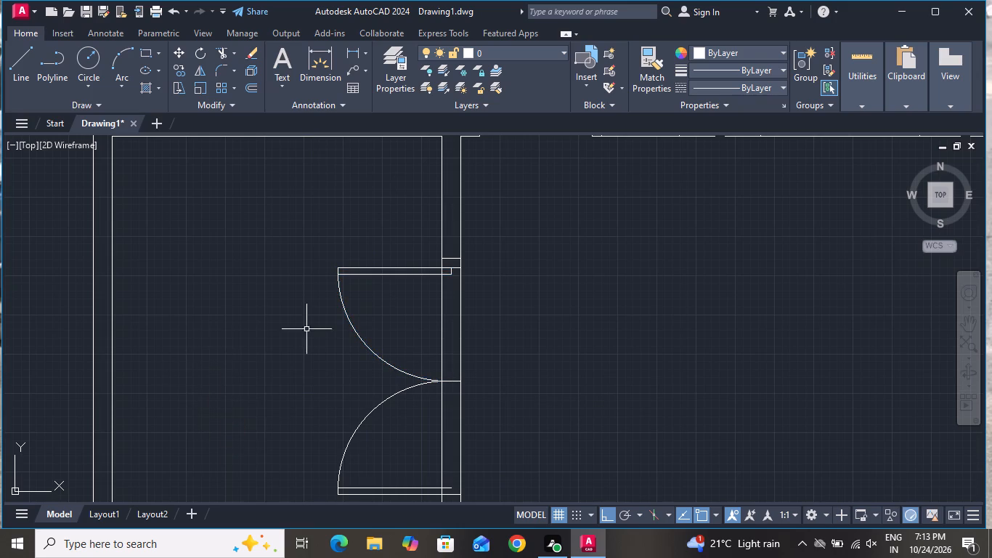
Draw a 2" vertical line joining the two lines of the mirrored lower leaf at their ends inside the wall.
{"action": "left_click", "coordinate": [33, 54]}
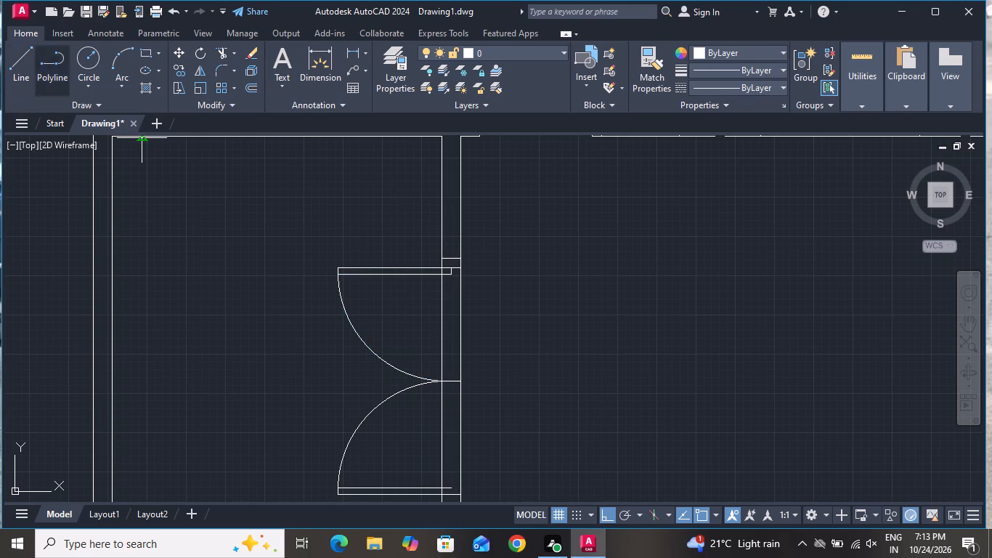
{"action": "scroll", "coordinate": [276, 252], "scroll_direction": "down", "scroll_amount": 1}
{"action": "scroll", "coordinate": [406, 434], "scroll_direction": "up", "scroll_amount": 3}
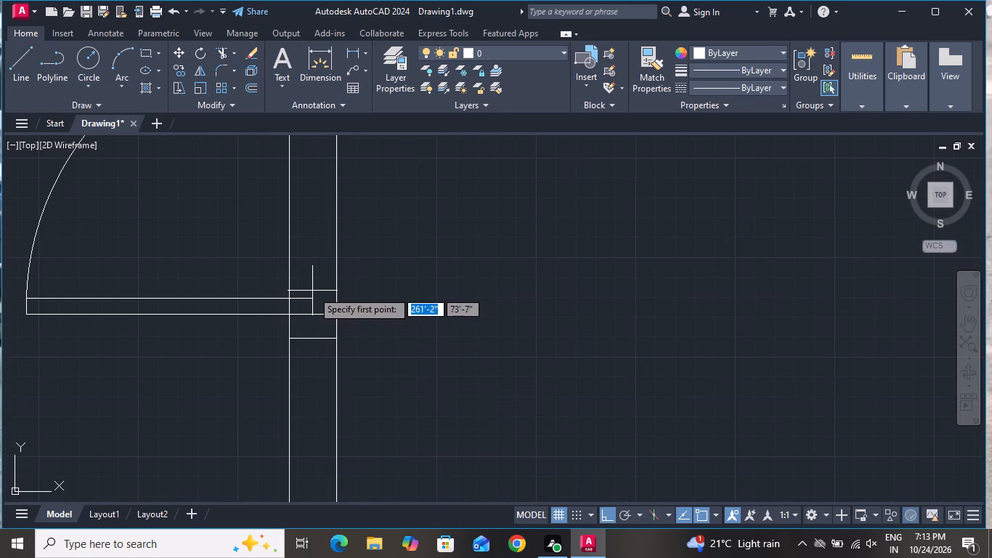
{"action": "left_click", "coordinate": [309, 296]}
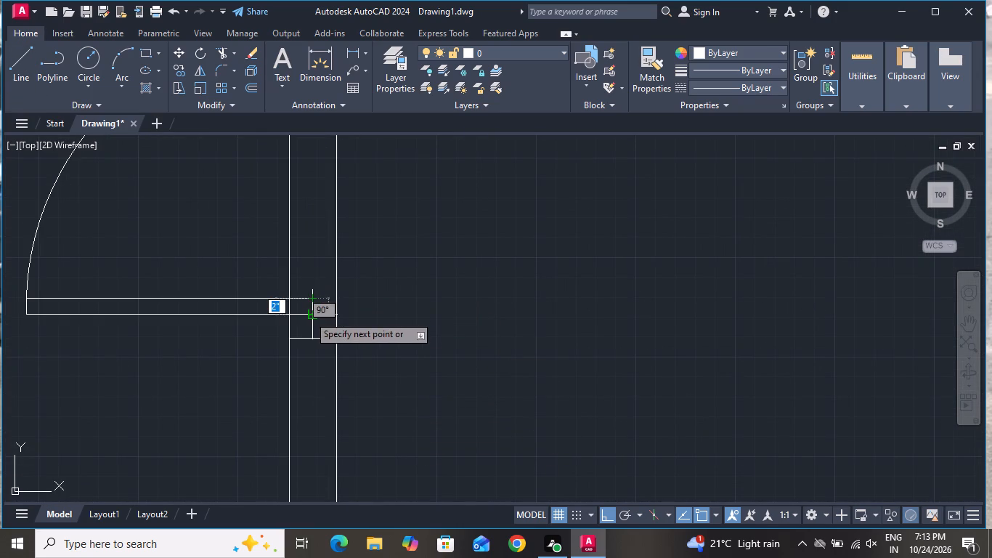
{"action": "left_click", "coordinate": [309, 315]}
{"action": "right_click", "coordinate": [312, 318]}
{"action": "left_click", "coordinate": [347, 329]}
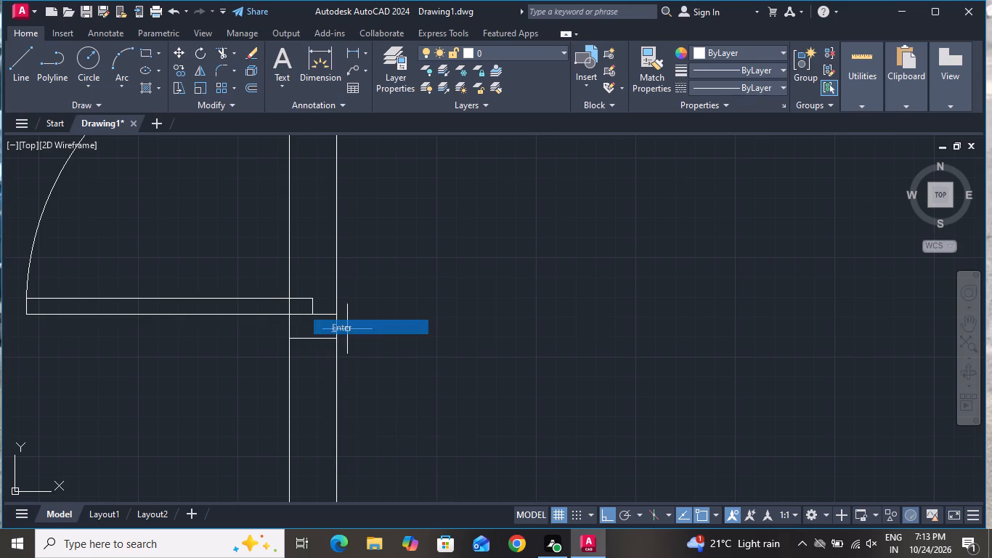
Trim away both wall lines across the lower half of the double-door opening and the exposed end of the middle cross line.
{"action": "left_click", "coordinate": [222, 49]}
{"action": "scroll", "coordinate": [421, 321], "scroll_direction": "down", "scroll_amount": 2}
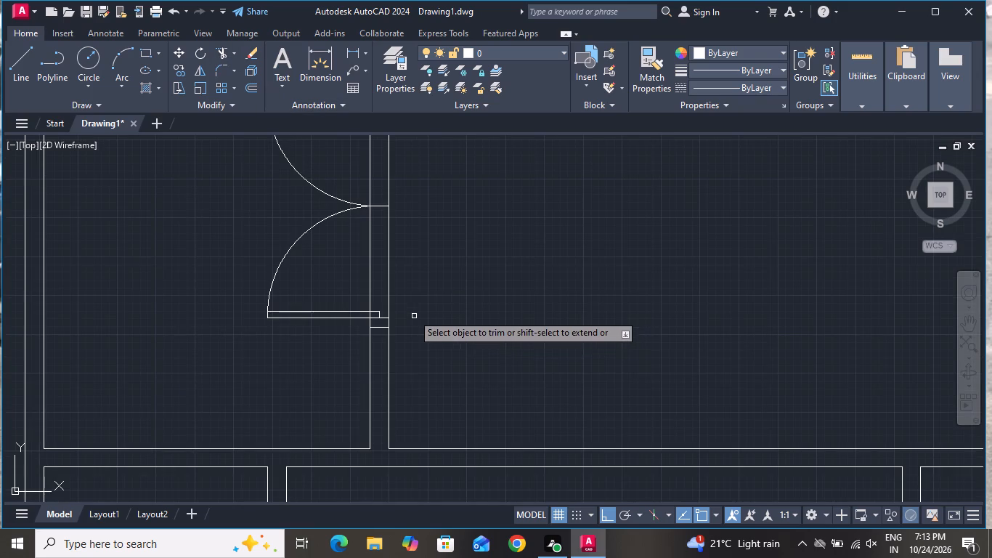
{"action": "left_click", "coordinate": [415, 281]}
{"action": "left_click", "coordinate": [360, 267]}
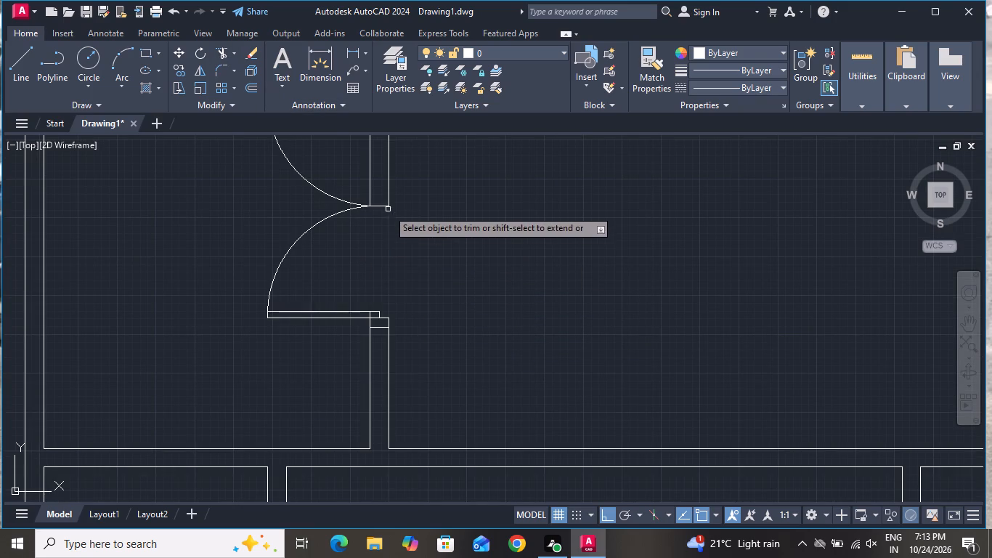
{"action": "left_click", "coordinate": [388, 209]}
{"action": "left_click", "coordinate": [382, 202]}
{"action": "left_click", "coordinate": [373, 208]}
{"action": "left_click", "coordinate": [381, 203]}
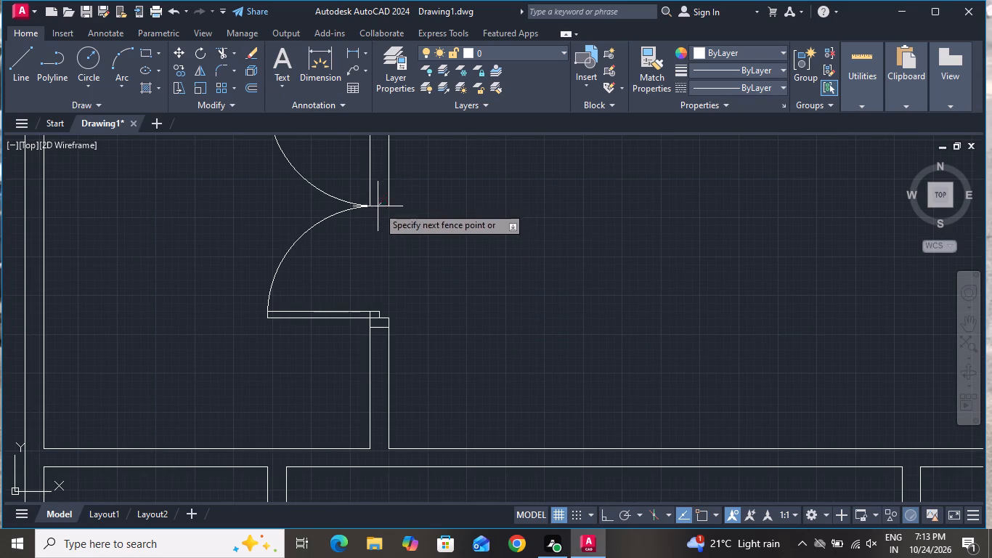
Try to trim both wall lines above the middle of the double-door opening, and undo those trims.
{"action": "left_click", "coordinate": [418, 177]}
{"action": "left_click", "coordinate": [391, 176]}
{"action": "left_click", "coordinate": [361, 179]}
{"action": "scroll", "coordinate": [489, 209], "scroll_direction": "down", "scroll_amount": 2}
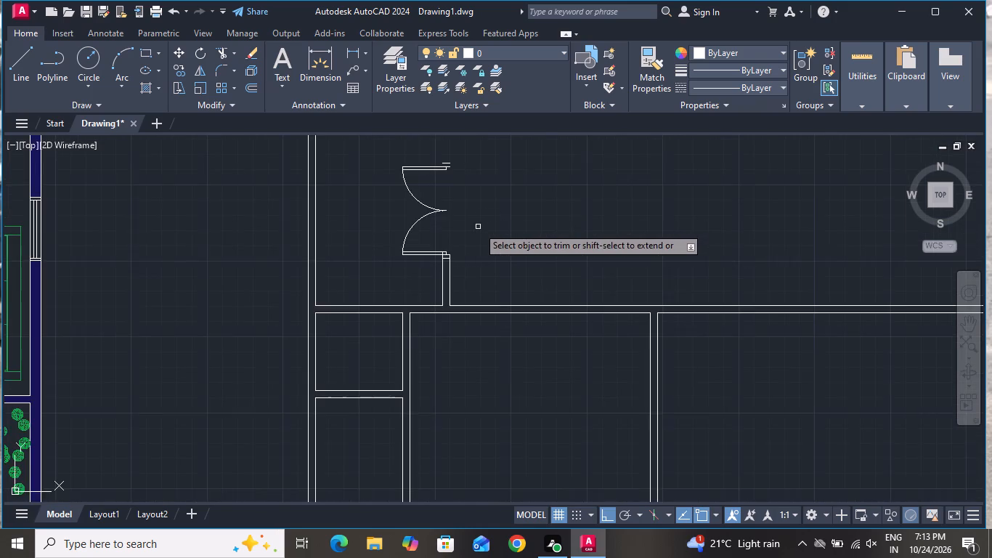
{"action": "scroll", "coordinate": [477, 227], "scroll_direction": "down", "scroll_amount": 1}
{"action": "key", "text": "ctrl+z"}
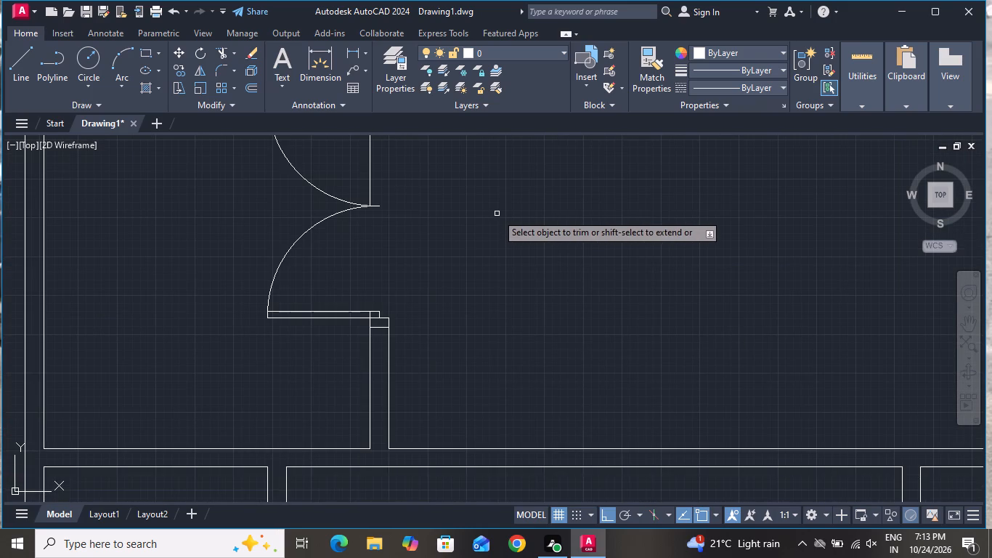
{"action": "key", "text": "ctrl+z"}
Trim both wall lines across the upper half of the double-door opening and the jamb line segment over the upper leaf's end.
{"action": "scroll", "coordinate": [492, 225], "scroll_direction": "down", "scroll_amount": 2, "text": "ctrl"}
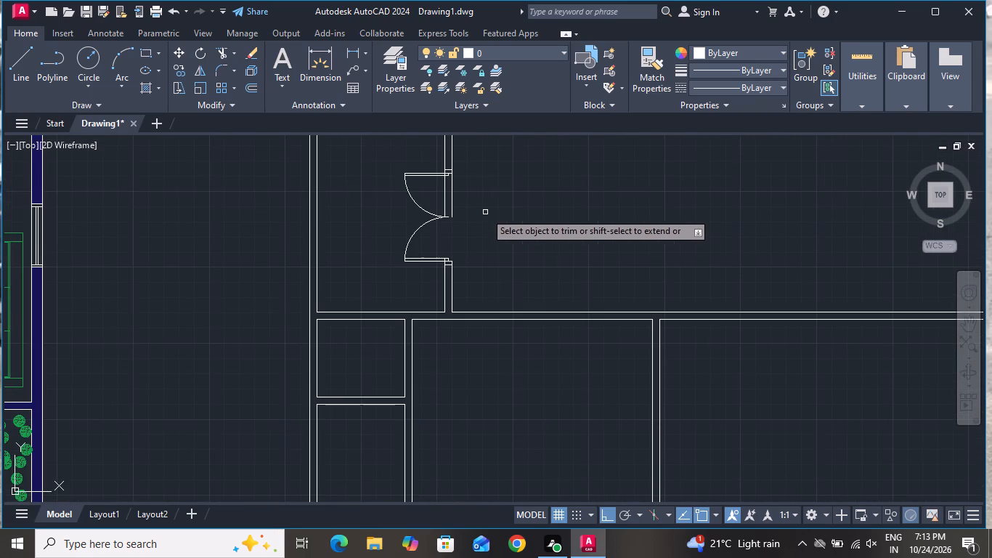
{"action": "scroll", "coordinate": [451, 174], "scroll_direction": "up", "scroll_amount": 3}
{"action": "left_click", "coordinate": [447, 185]}
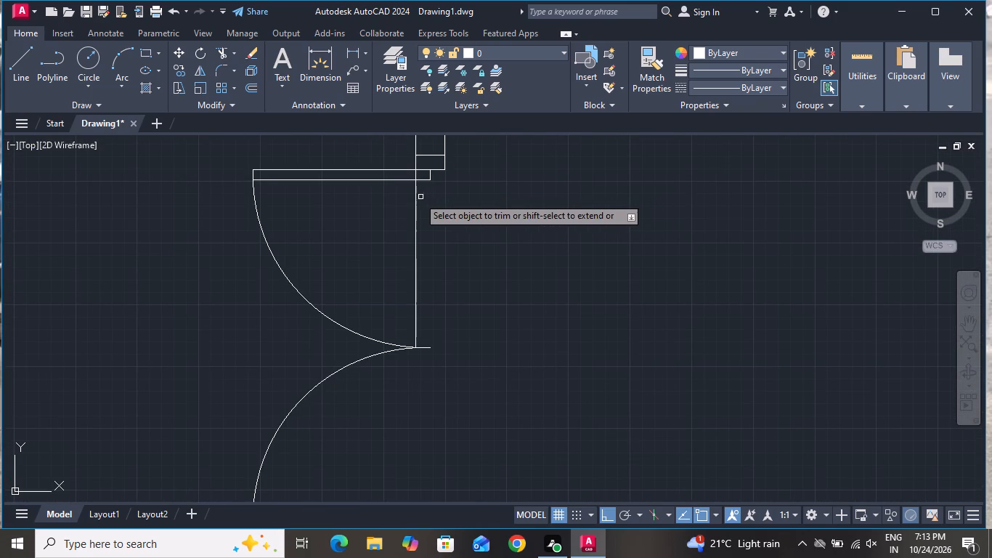
{"action": "left_click", "coordinate": [416, 198]}
{"action": "scroll", "coordinate": [424, 153], "scroll_direction": "up", "scroll_amount": 1}
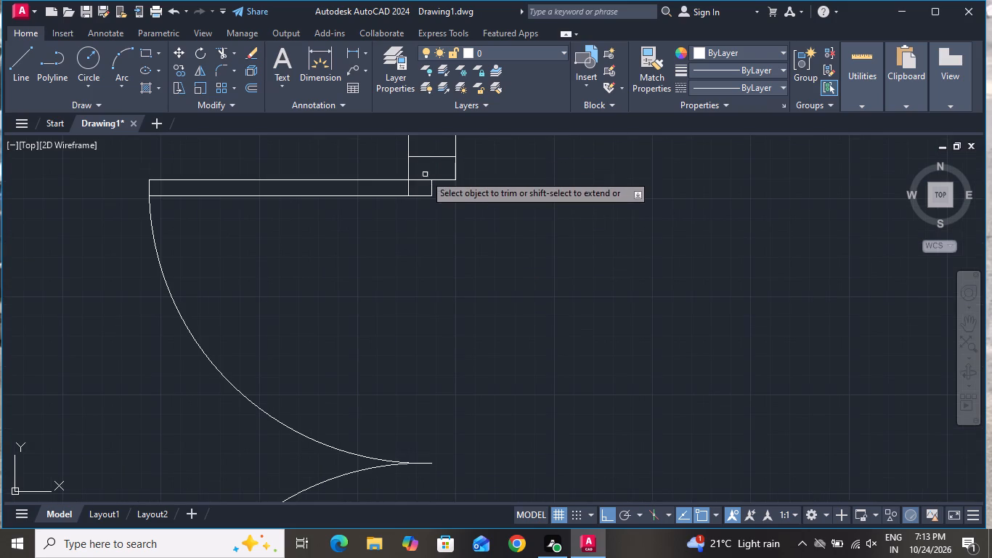
{"action": "left_click", "coordinate": [426, 177]}
{"action": "left_click", "coordinate": [420, 182]}
{"action": "scroll", "coordinate": [483, 170], "scroll_direction": "down", "scroll_amount": 2}
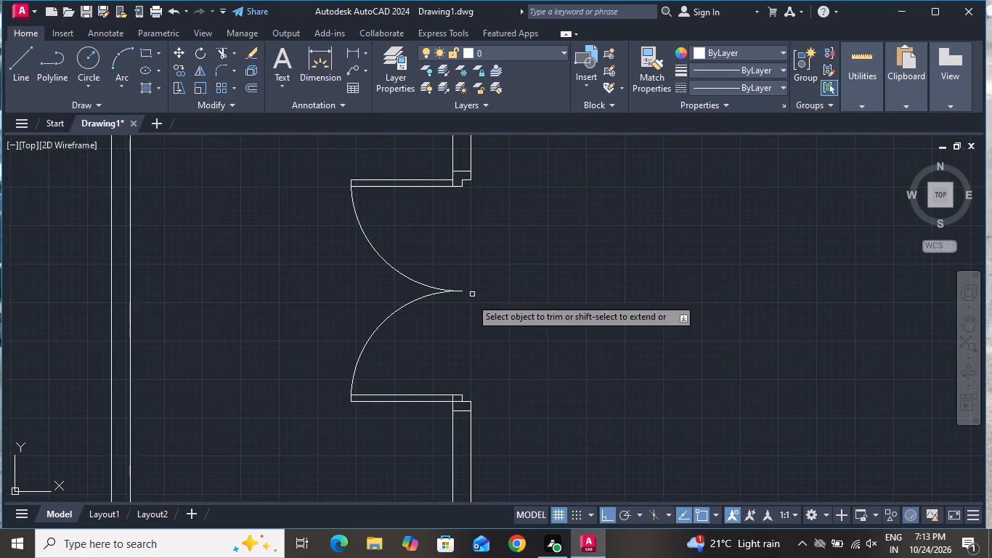
Trim the jamb line segment under the lower leaf's end inside the wall to match the upper jamb.
{"action": "scroll", "coordinate": [476, 413], "scroll_direction": "up", "scroll_amount": 3}
{"action": "left_click", "coordinate": [388, 383]}
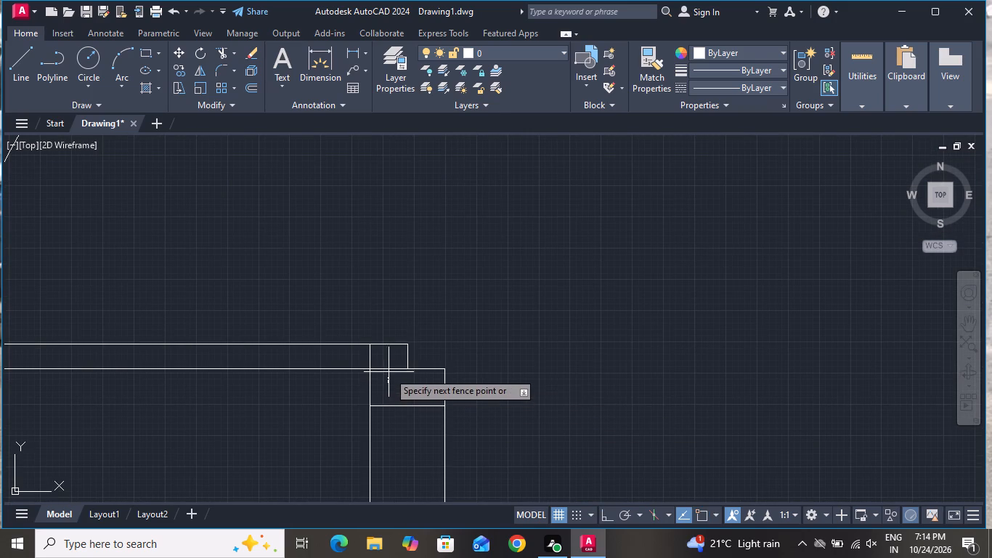
{"action": "left_click", "coordinate": [389, 370]}
{"action": "left_click", "coordinate": [390, 365]}
{"action": "left_click_drag", "start_coordinate": [391, 361], "coordinate": [394, 369]}
{"action": "left_click", "coordinate": [394, 369]}
{"action": "left_click", "coordinate": [376, 382]}
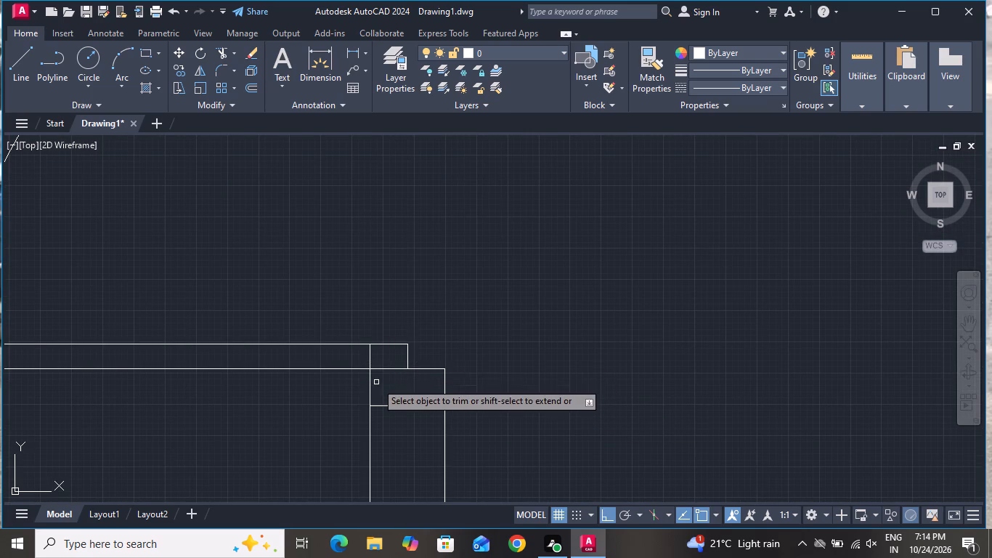
{"action": "left_click", "coordinate": [385, 365]}
{"action": "scroll", "coordinate": [406, 350], "scroll_direction": "down", "scroll_amount": 5}
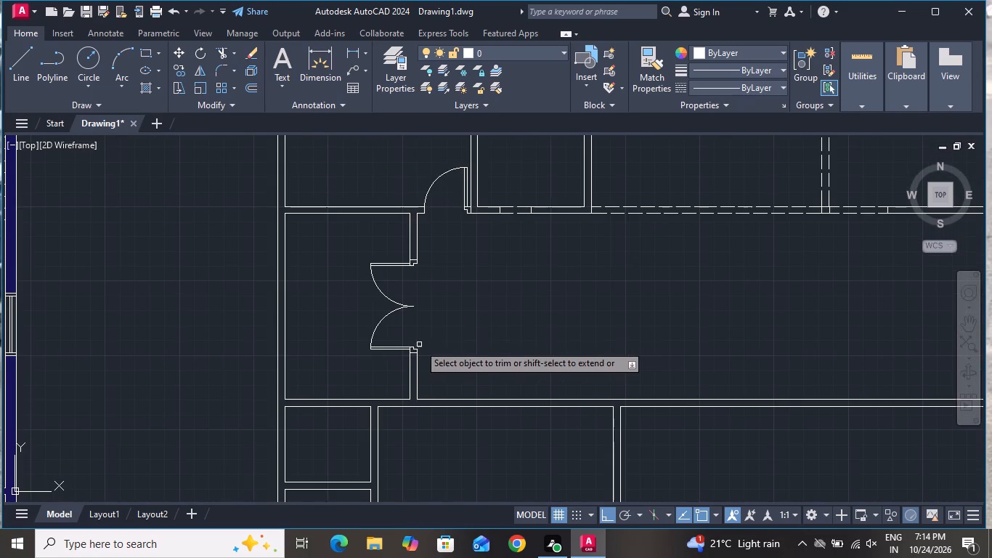
{"action": "right_click", "coordinate": [465, 307]}
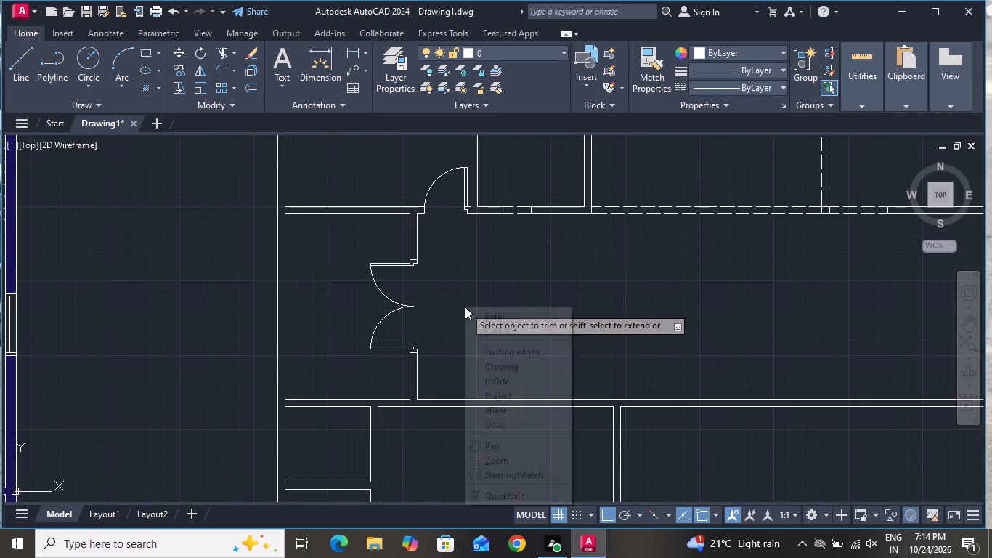
{"action": "left_click", "coordinate": [517, 339]}
{"action": "left_click", "coordinate": [516, 328]}
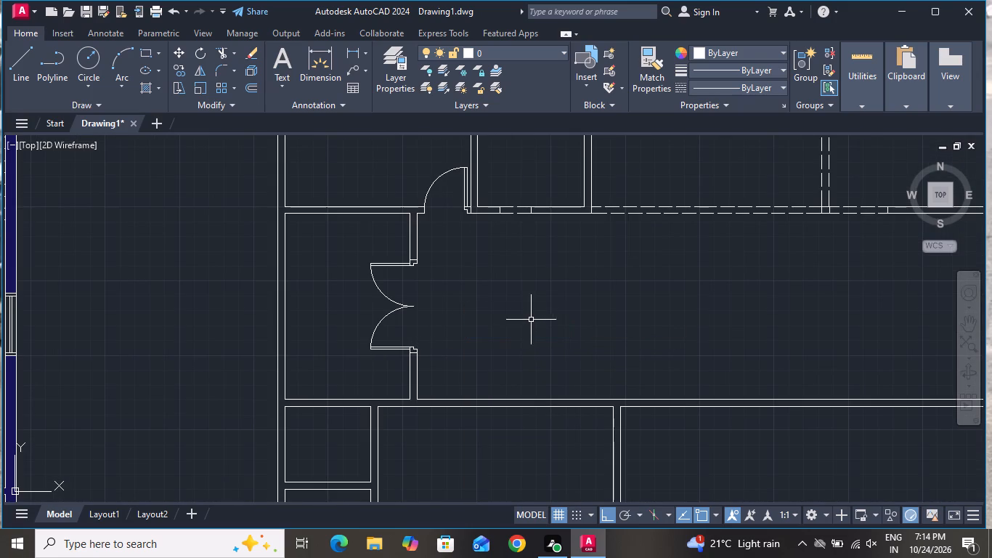
Draw a 6" horizontal line across the wall above the double door, just below the wall's upper end.
{"action": "left_click", "coordinate": [25, 58]}
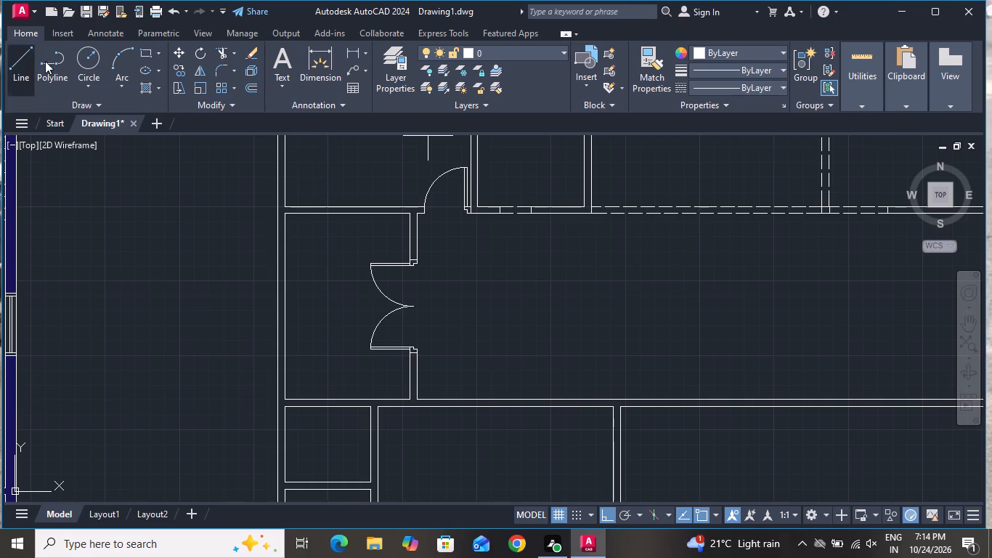
{"action": "scroll", "coordinate": [399, 218], "scroll_direction": "up", "scroll_amount": 2}
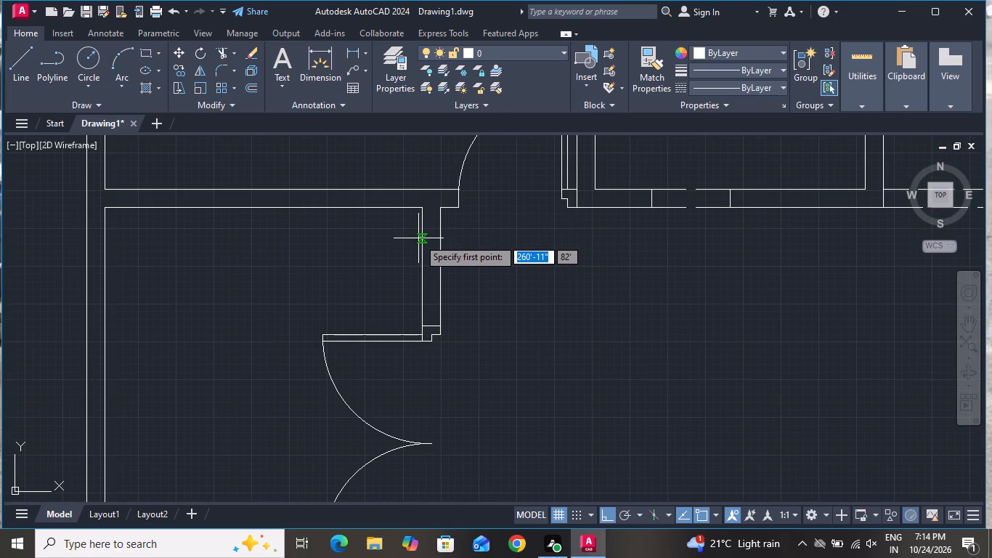
{"action": "left_click", "coordinate": [420, 234]}
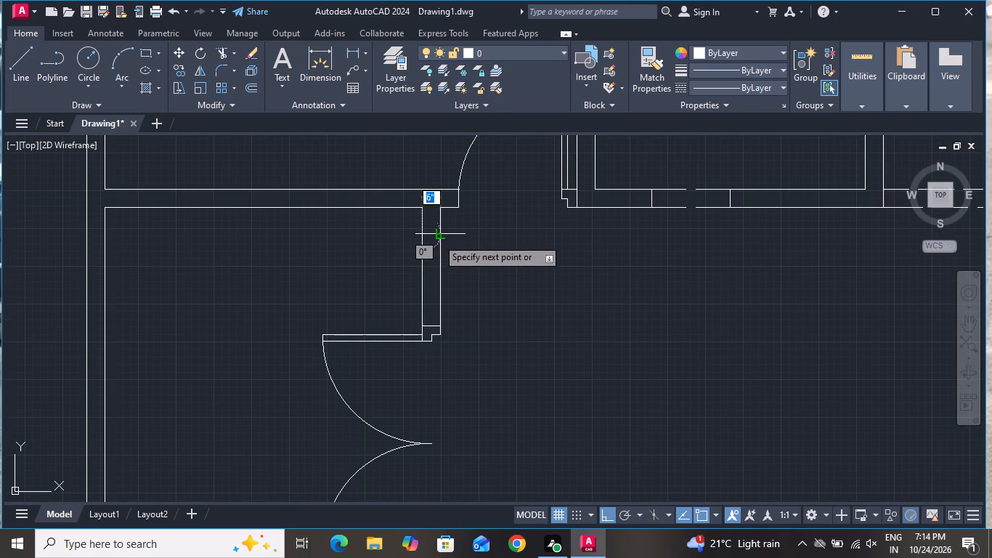
{"action": "left_click", "coordinate": [437, 238]}
{"action": "right_click", "coordinate": [440, 240]}
{"action": "left_click", "coordinate": [454, 255]}
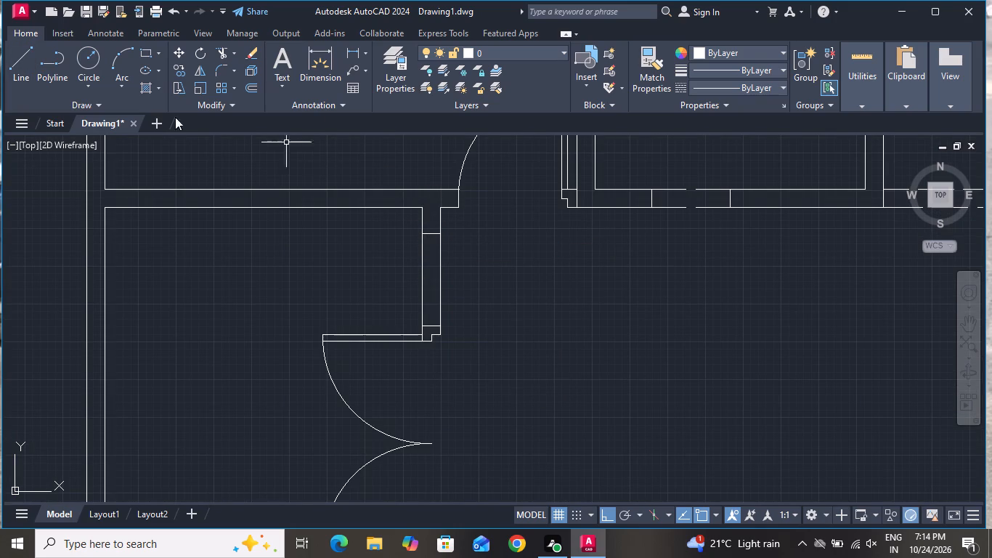
Draw a 6" horizontal line across the wall below the double door, just above the wall's lower end.
{"action": "left_click", "coordinate": [16, 65]}
{"action": "scroll", "coordinate": [277, 175], "scroll_direction": "down", "scroll_amount": 3}
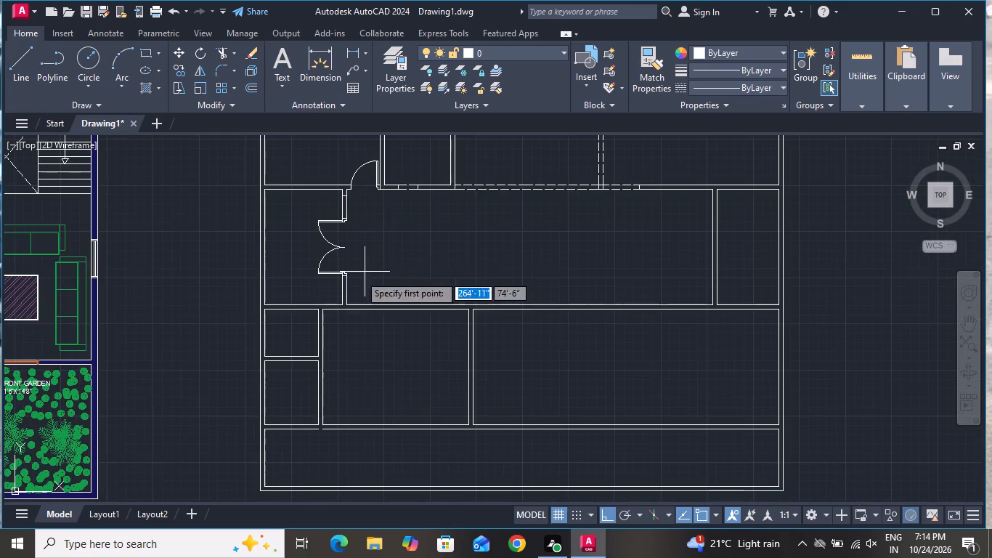
{"action": "scroll", "coordinate": [348, 294], "scroll_direction": "up", "scroll_amount": 5}
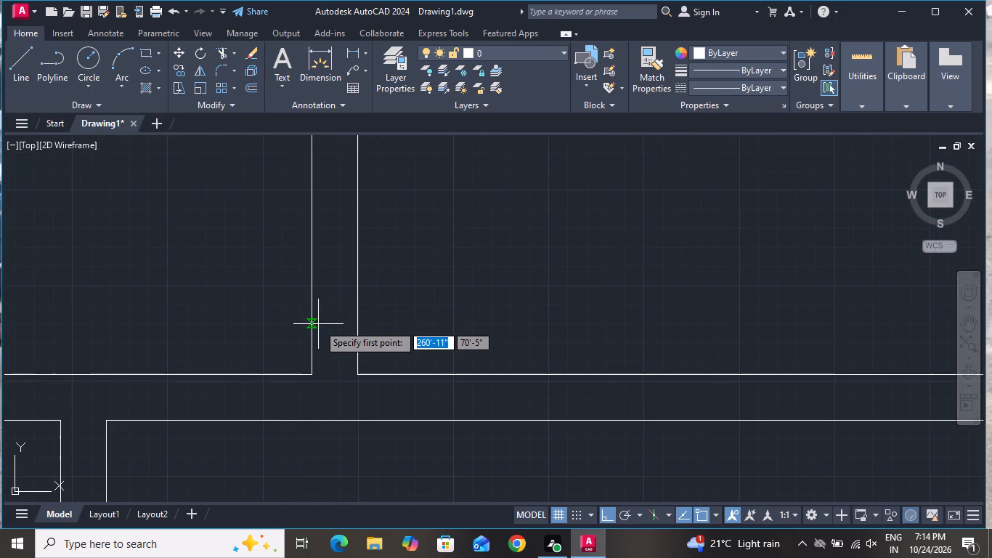
{"action": "left_click", "coordinate": [311, 318]}
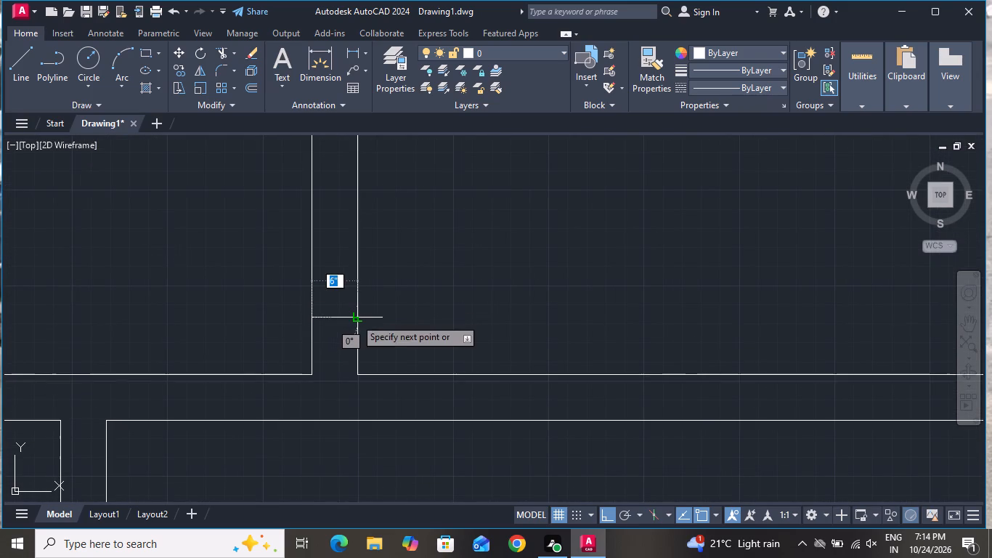
{"action": "left_click", "coordinate": [362, 318]}
{"action": "right_click", "coordinate": [360, 317]}
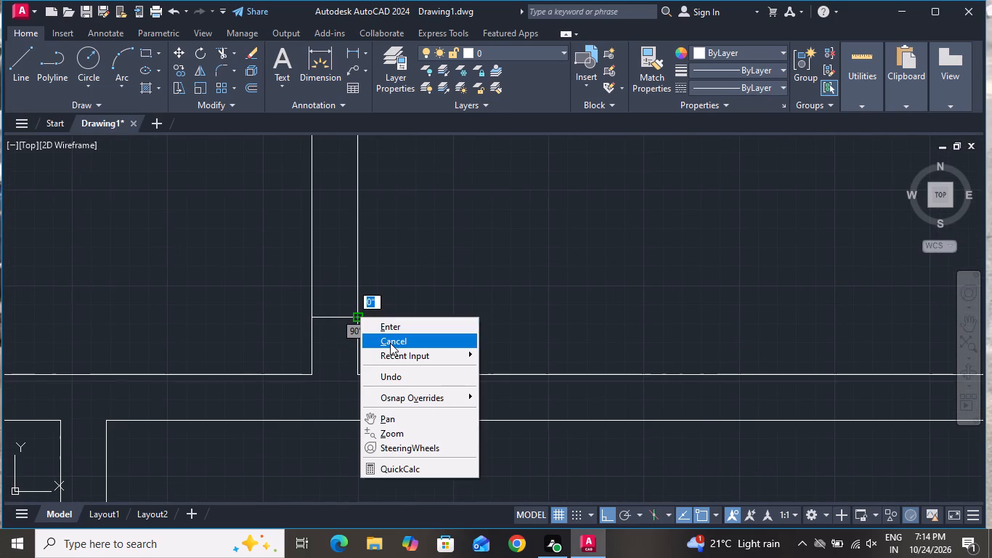
{"action": "left_click", "coordinate": [390, 343]}
Draw a vertical centre line in the wall below the double door, between the midpoints of its two cross lines.
{"action": "left_click", "coordinate": [13, 65]}
{"action": "scroll", "coordinate": [330, 315], "scroll_direction": "down", "scroll_amount": 2}
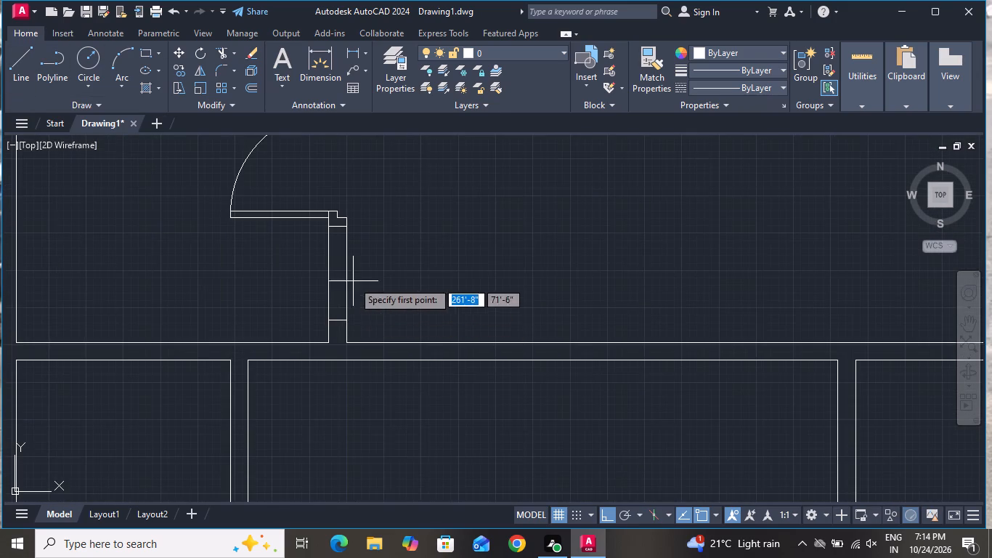
{"action": "scroll", "coordinate": [346, 234], "scroll_direction": "up", "scroll_amount": 2}
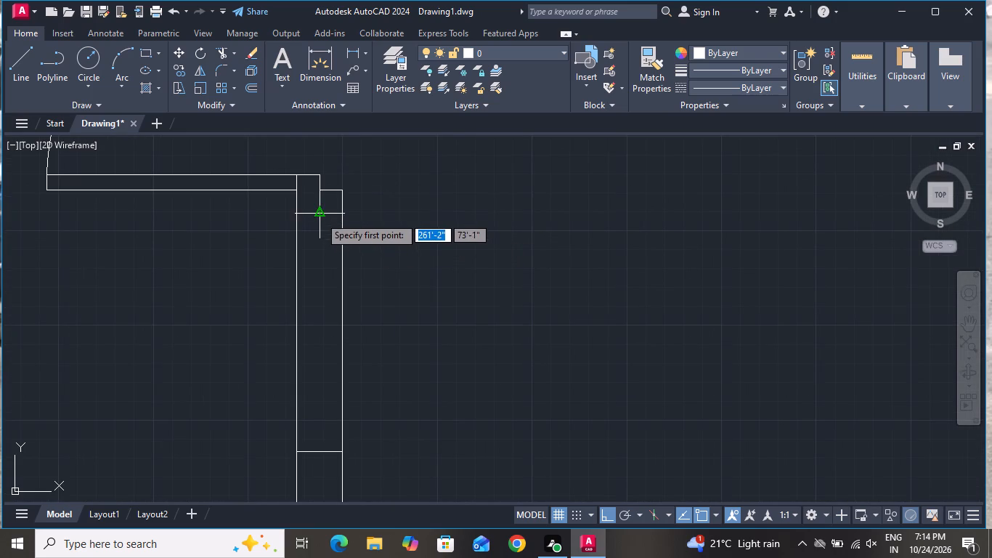
{"action": "left_click", "coordinate": [320, 217]}
{"action": "left_click", "coordinate": [320, 450]}
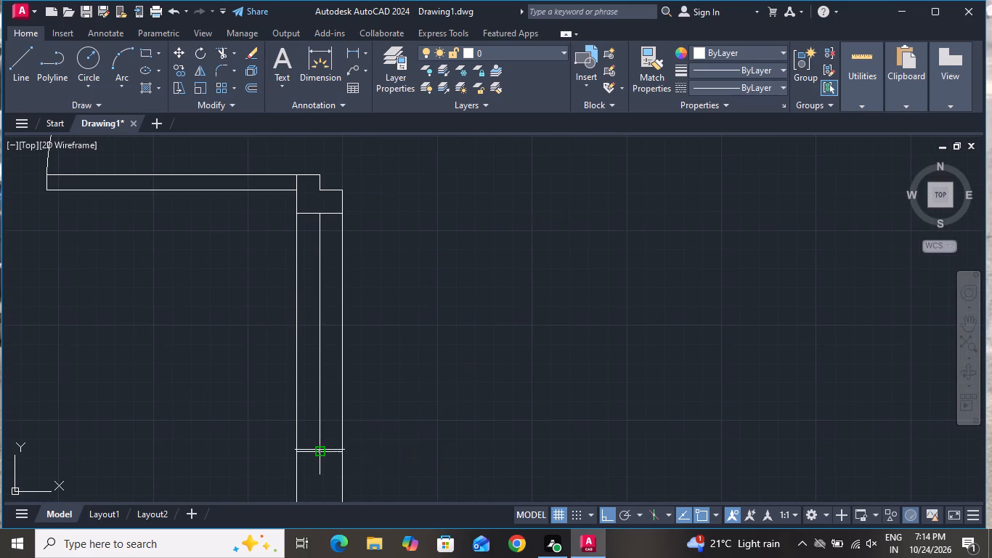
{"action": "right_click", "coordinate": [320, 446]}
{"action": "left_click", "coordinate": [412, 308]}
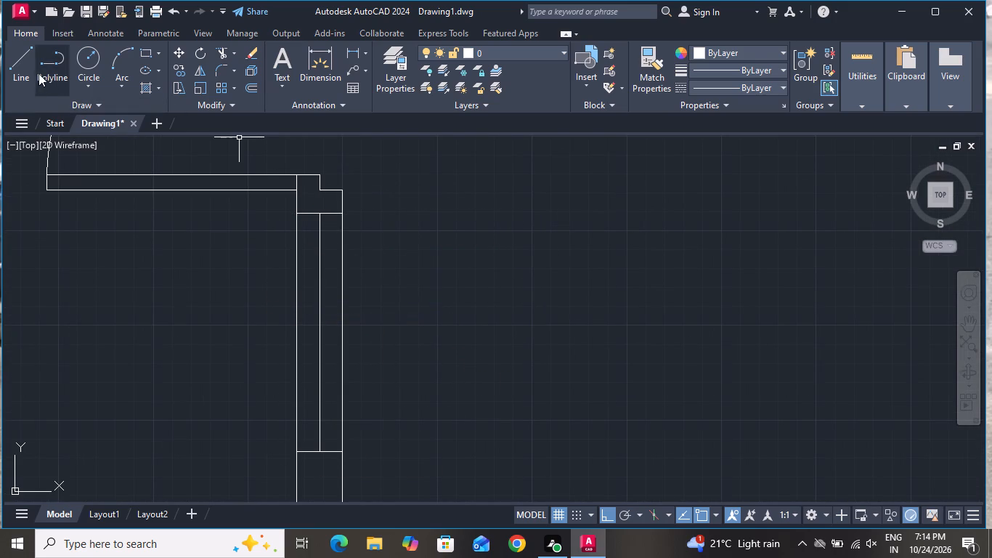
Draw a 2'-6" vertical centre line in the wall above the double door, between the midpoints of its two cross lines.
{"action": "left_click", "coordinate": [25, 69]}
{"action": "scroll", "coordinate": [177, 163], "scroll_direction": "down", "scroll_amount": 4}
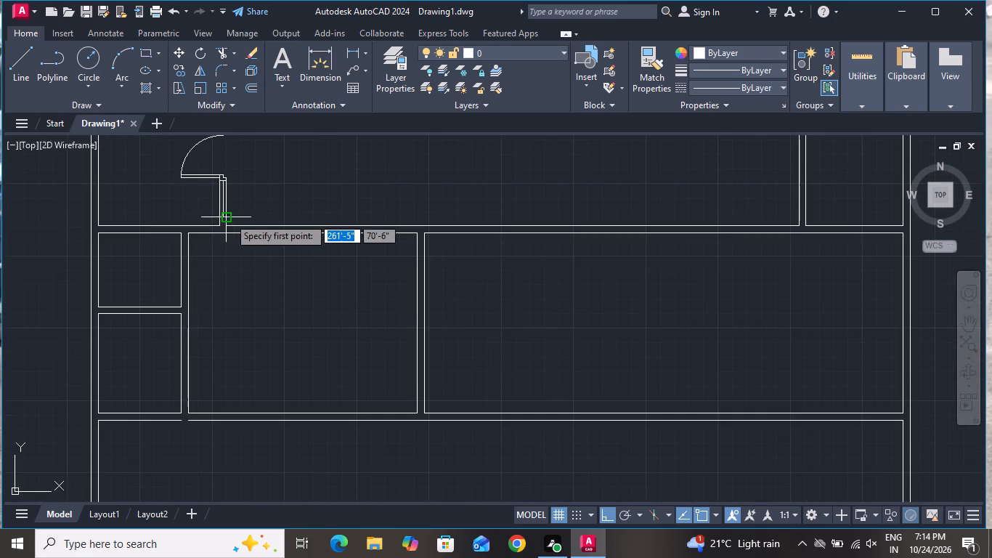
{"action": "scroll", "coordinate": [240, 226], "scroll_direction": "down", "scroll_amount": 2}
{"action": "scroll", "coordinate": [239, 150], "scroll_direction": "up", "scroll_amount": 4}
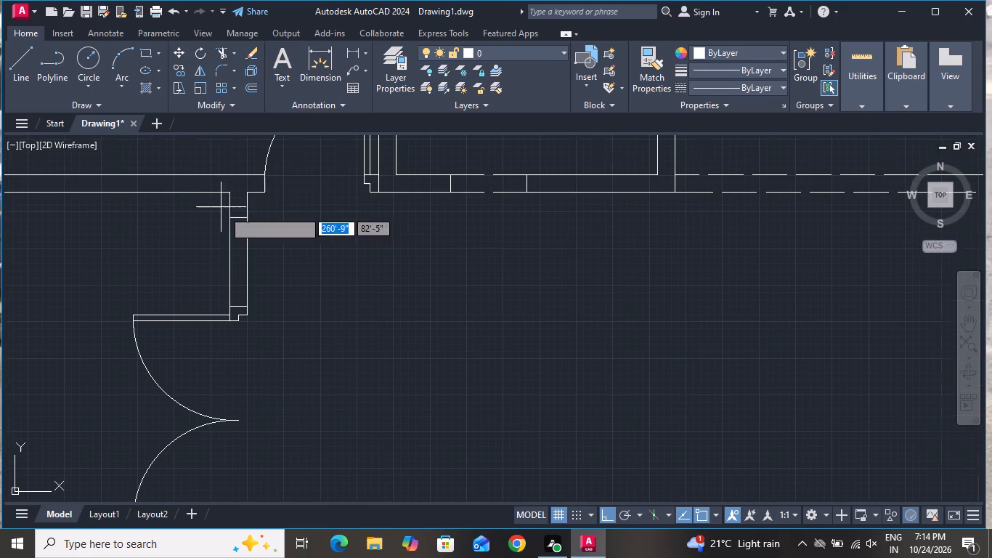
{"action": "left_click", "coordinate": [238, 214]}
{"action": "scroll", "coordinate": [240, 312], "scroll_direction": "up", "scroll_amount": 1}
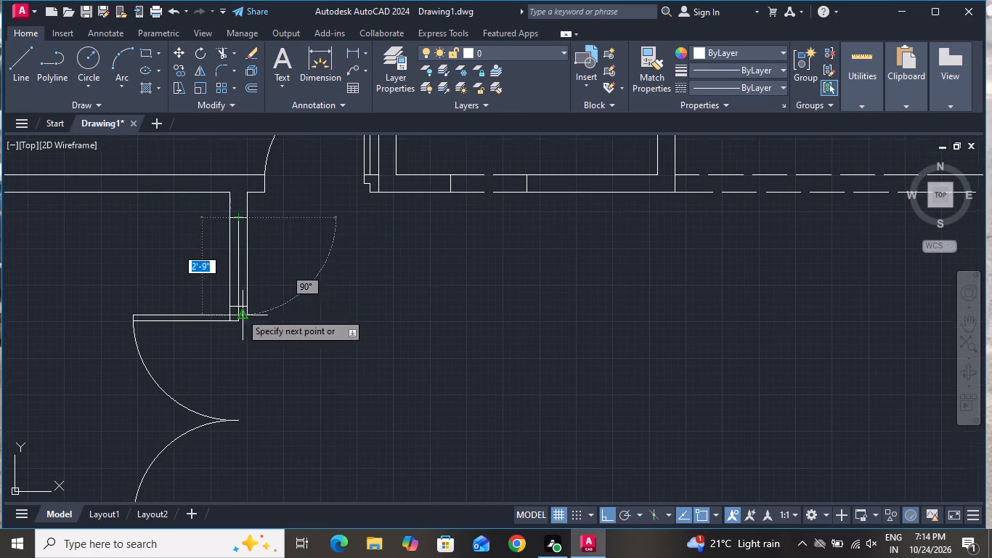
{"action": "scroll", "coordinate": [240, 312], "scroll_direction": "up", "scroll_amount": 3}
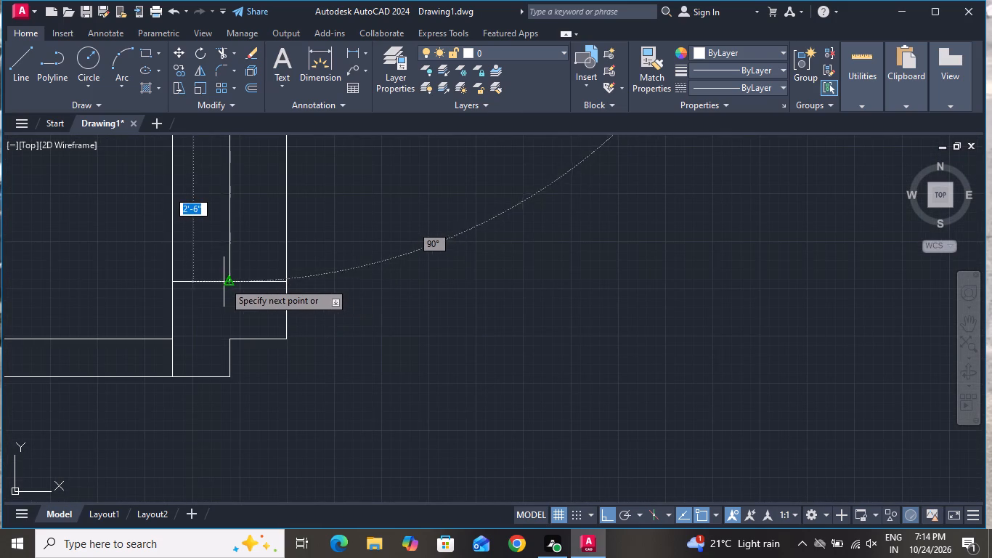
{"action": "left_click", "coordinate": [228, 280]}
{"action": "right_click", "coordinate": [228, 280]}
{"action": "left_click", "coordinate": [266, 299]}
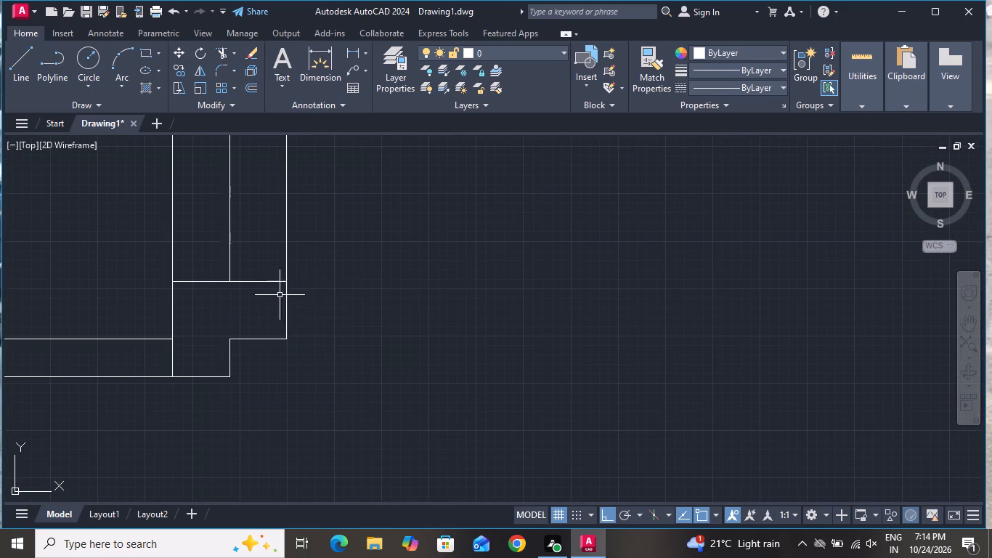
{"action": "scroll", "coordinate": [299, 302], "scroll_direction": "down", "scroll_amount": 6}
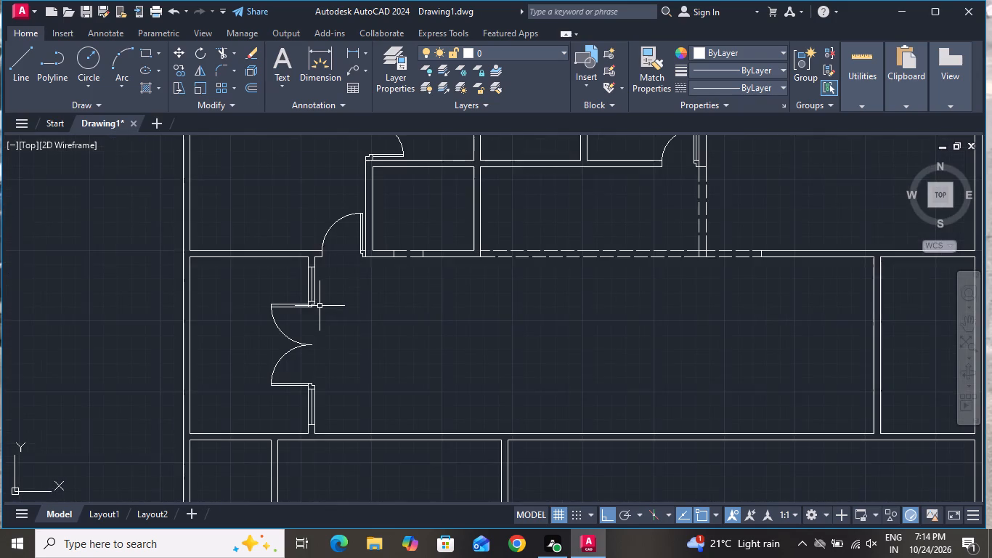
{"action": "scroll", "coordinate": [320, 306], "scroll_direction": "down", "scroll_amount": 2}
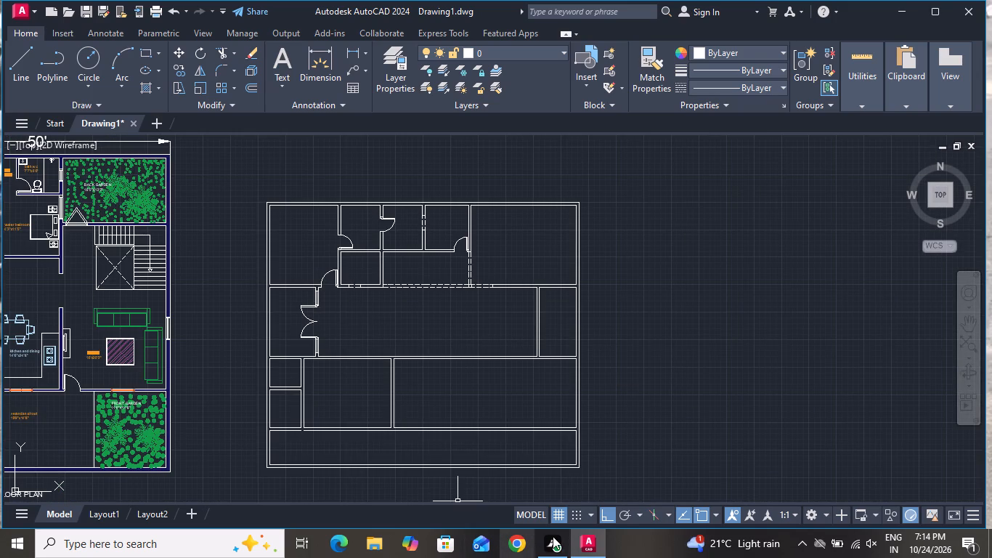
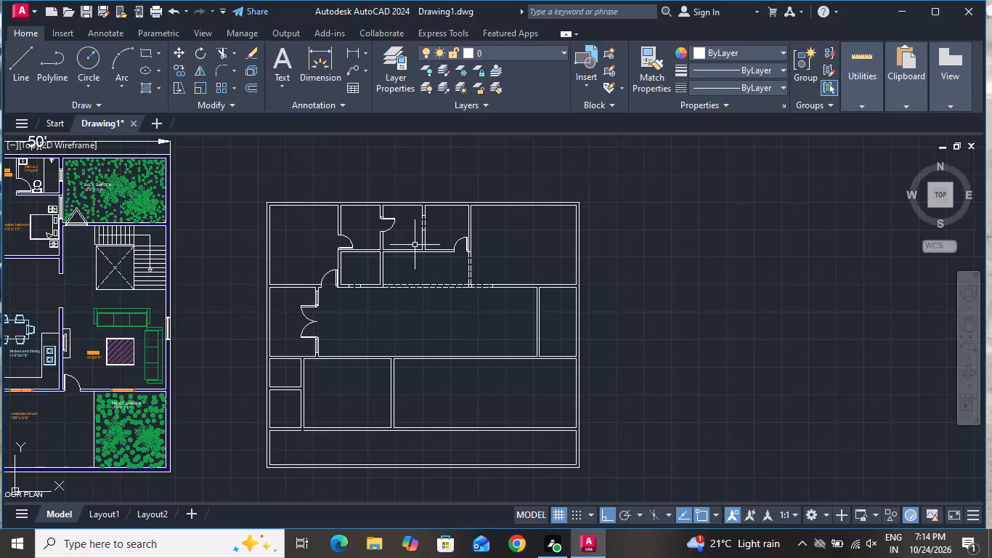
Draw a short line across the partition wall between the long central room and the small east room, at the wall's midpoint.
{"action": "scroll", "coordinate": [416, 244], "scroll_direction": "down", "scroll_amount": 1}
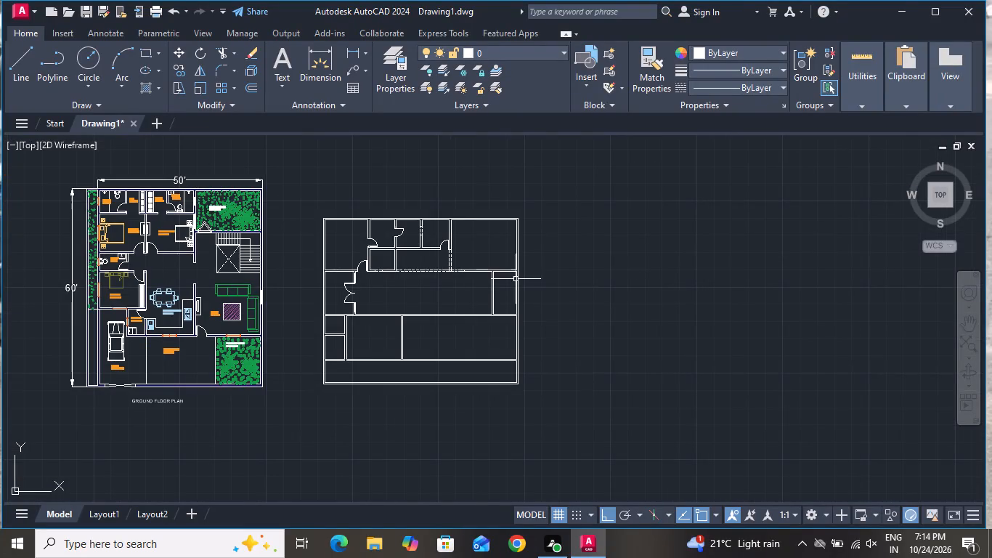
{"action": "scroll", "coordinate": [516, 279], "scroll_direction": "up", "scroll_amount": 1}
{"action": "scroll", "coordinate": [30, 76], "scroll_direction": "up", "scroll_amount": 1}
{"action": "left_click", "coordinate": [30, 76]}
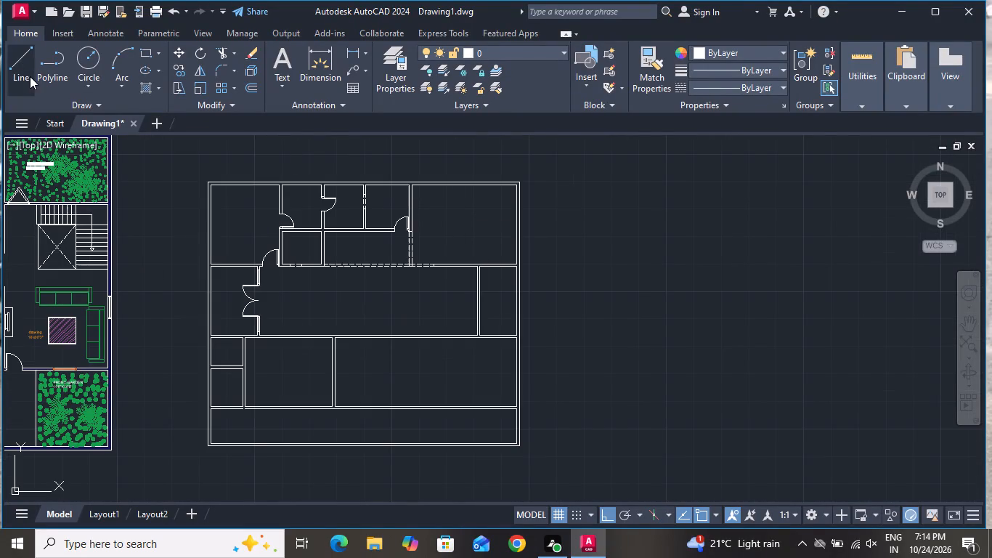
{"action": "scroll", "coordinate": [457, 330], "scroll_direction": "up", "scroll_amount": 2}
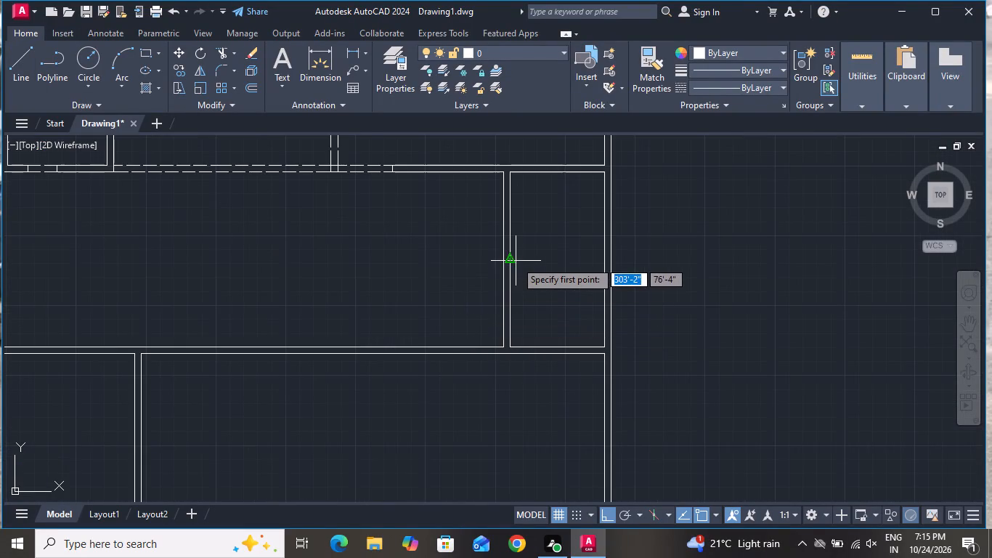
{"action": "scroll", "coordinate": [515, 261], "scroll_direction": "up", "scroll_amount": 1}
{"action": "left_click", "coordinate": [505, 259]}
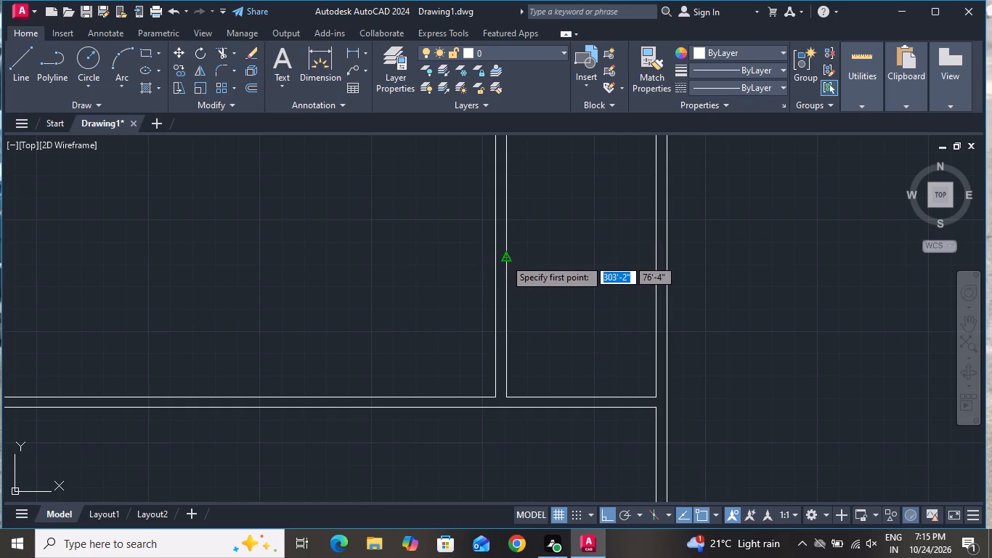
{"action": "left_click", "coordinate": [492, 262]}
{"action": "right_click", "coordinate": [492, 262]}
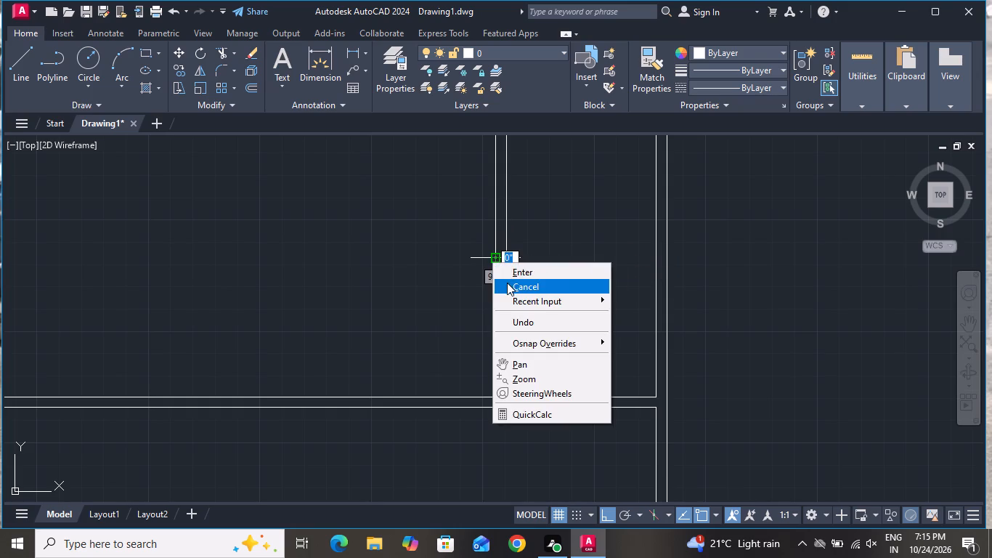
{"action": "left_click", "coordinate": [507, 283]}
Offset the short midpoint line across the partition wall by 2'6" to both sides.
{"action": "scroll", "coordinate": [531, 296], "scroll_direction": "up", "scroll_amount": 1}
{"action": "key", "text": "o"}
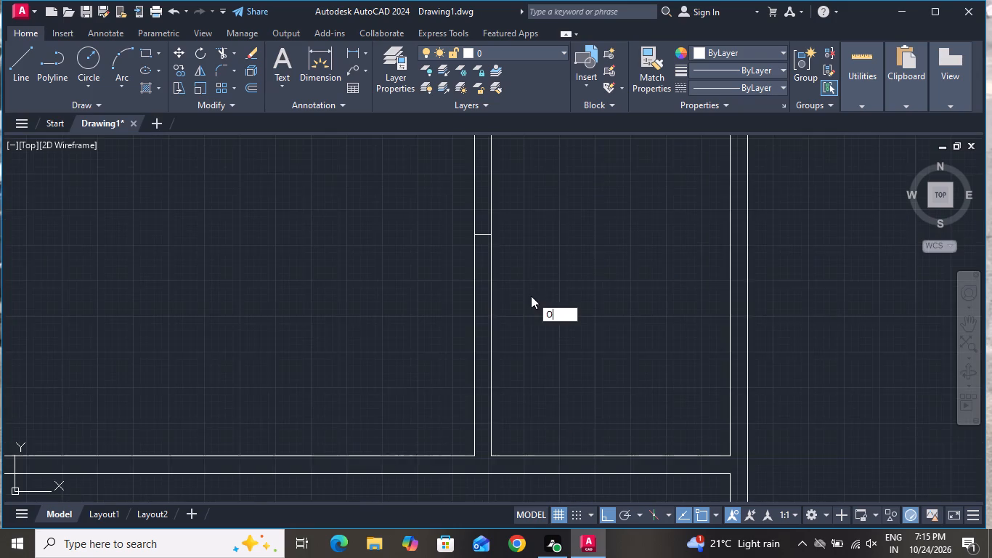
{"action": "scroll", "coordinate": [532, 291], "scroll_direction": "up", "scroll_amount": 1}
{"action": "key", "text": "space"}
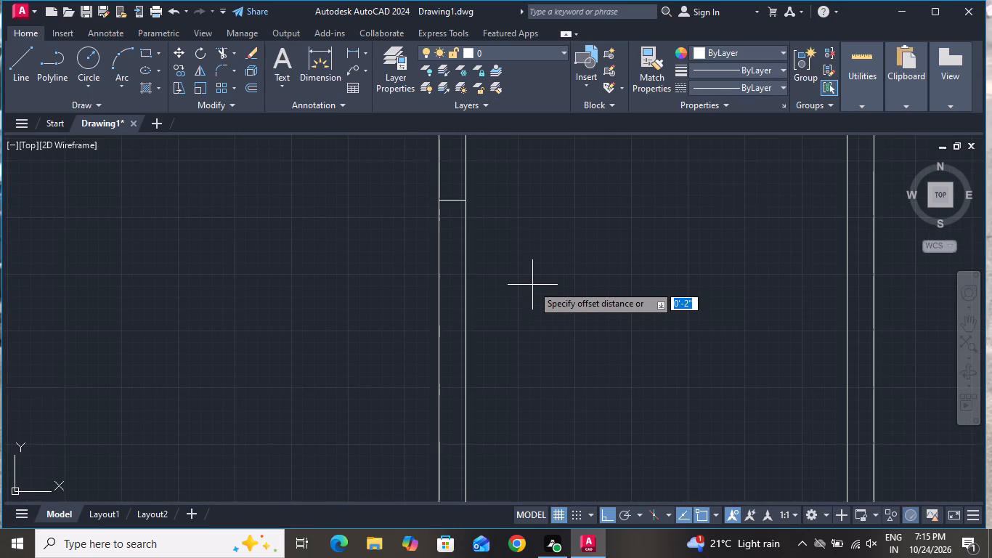
{"action": "key", "text": "2"}
{"action": "key", "text": "apostrophe"}
{"action": "key", "text": "6"}
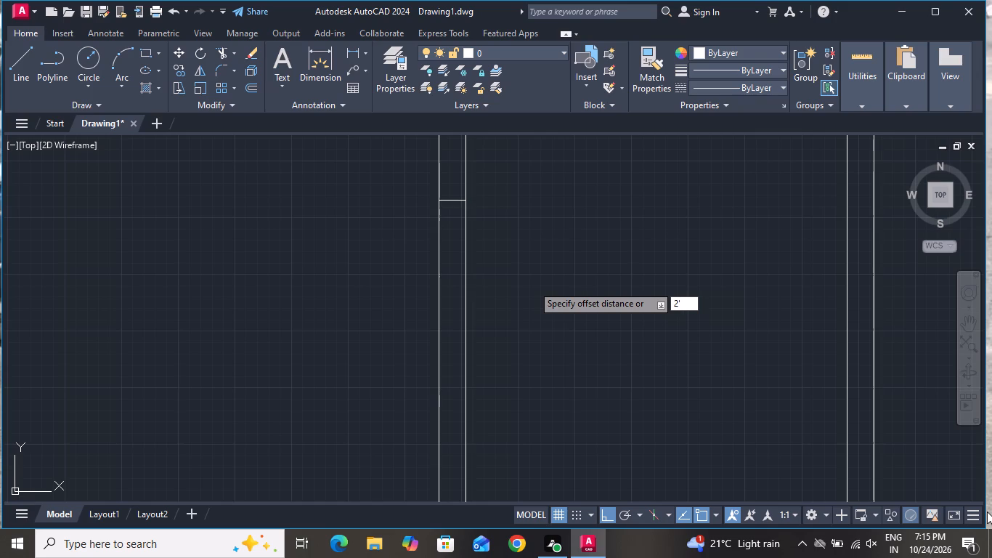
{"action": "key", "text": "shift+quotedbl"}
{"action": "key", "text": "Return"}
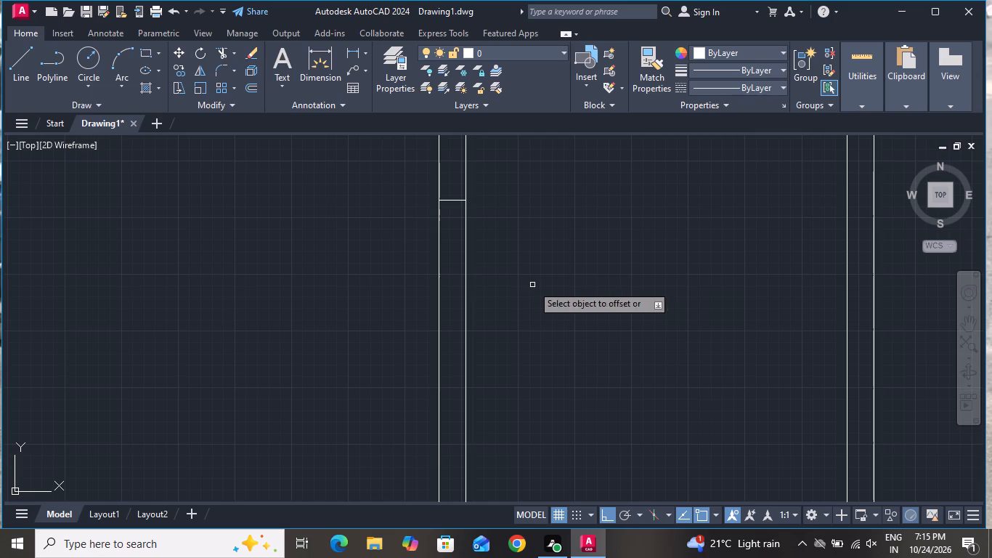
{"action": "left_click", "coordinate": [455, 198]}
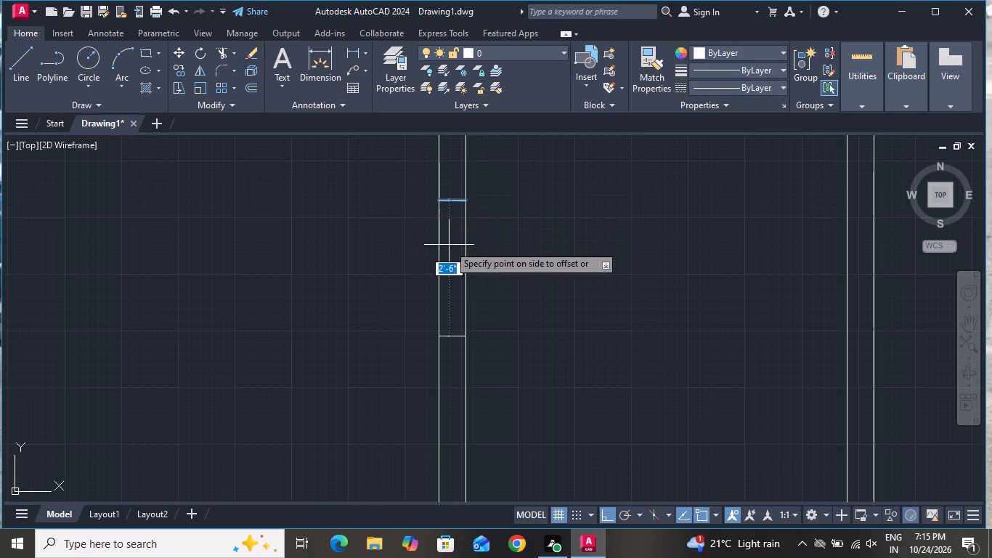
{"action": "left_click", "coordinate": [449, 246]}
{"action": "left_click", "coordinate": [455, 202]}
{"action": "left_click", "coordinate": [458, 179]}
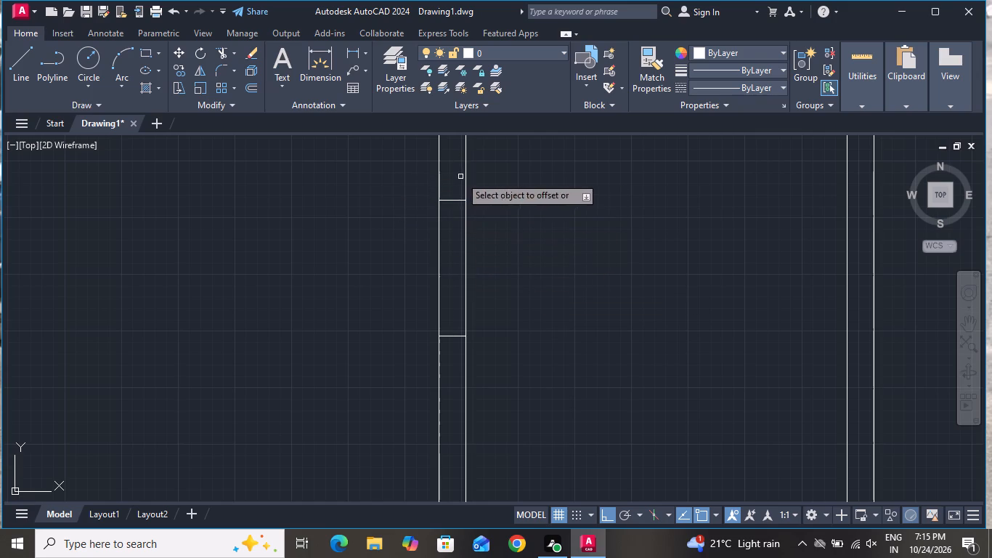
{"action": "scroll", "coordinate": [483, 272], "scroll_direction": "down", "scroll_amount": 2}
{"action": "right_click", "coordinate": [505, 246]}
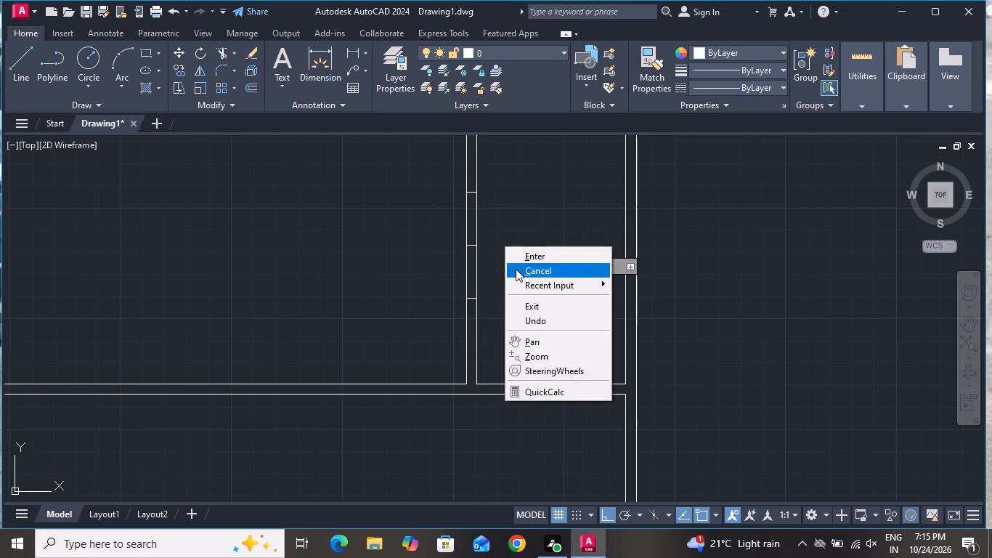
{"action": "left_click", "coordinate": [516, 266]}
Offset the upper and lower opening lines in the partition wall 3" outward, away from the midpoint line.
{"action": "key", "text": "o"}
{"action": "key", "text": "space"}
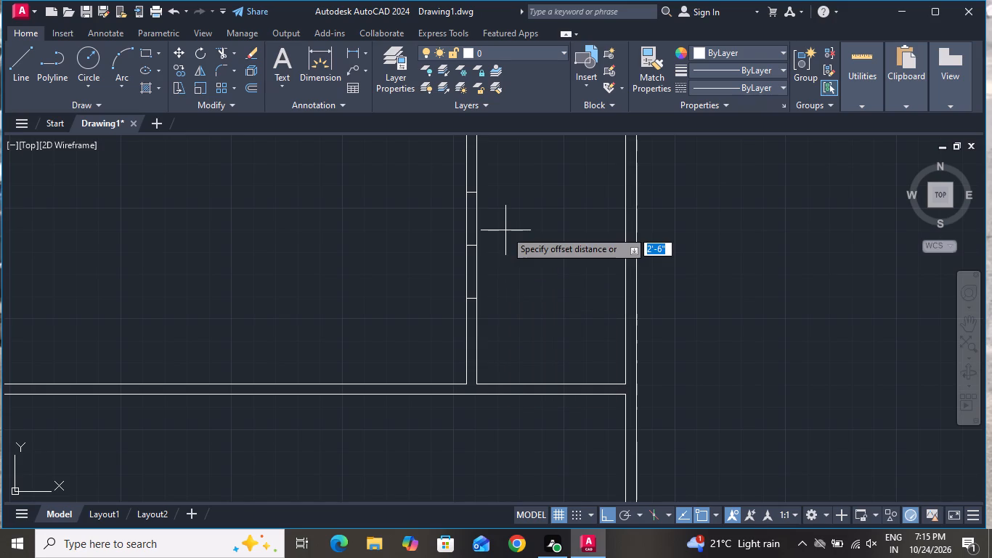
{"action": "key", "text": "3"}
{"action": "key", "text": "shift+quotedbl"}
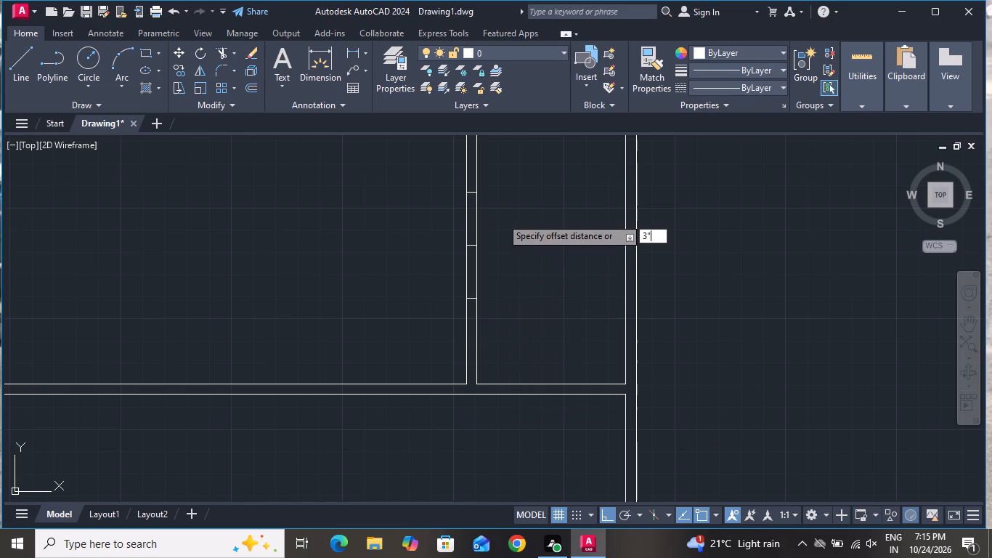
{"action": "key", "text": "Return"}
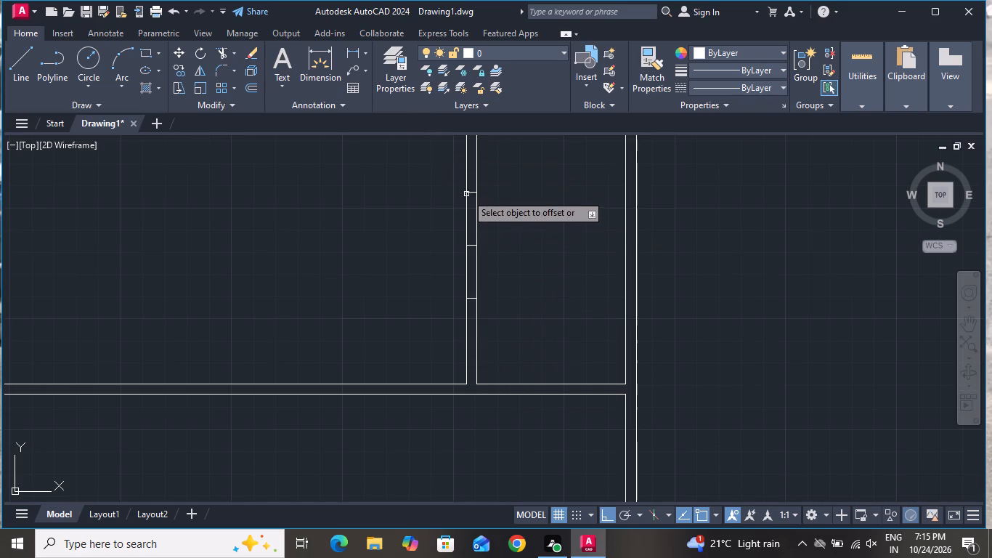
{"action": "left_click", "coordinate": [469, 193]}
{"action": "left_click", "coordinate": [473, 181]}
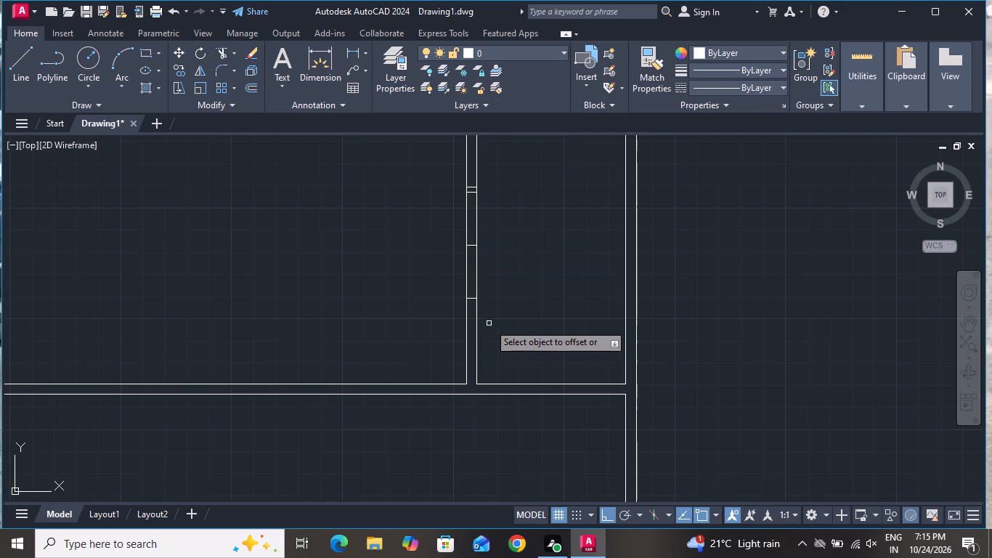
{"action": "left_click", "coordinate": [473, 296]}
{"action": "left_click", "coordinate": [473, 332]}
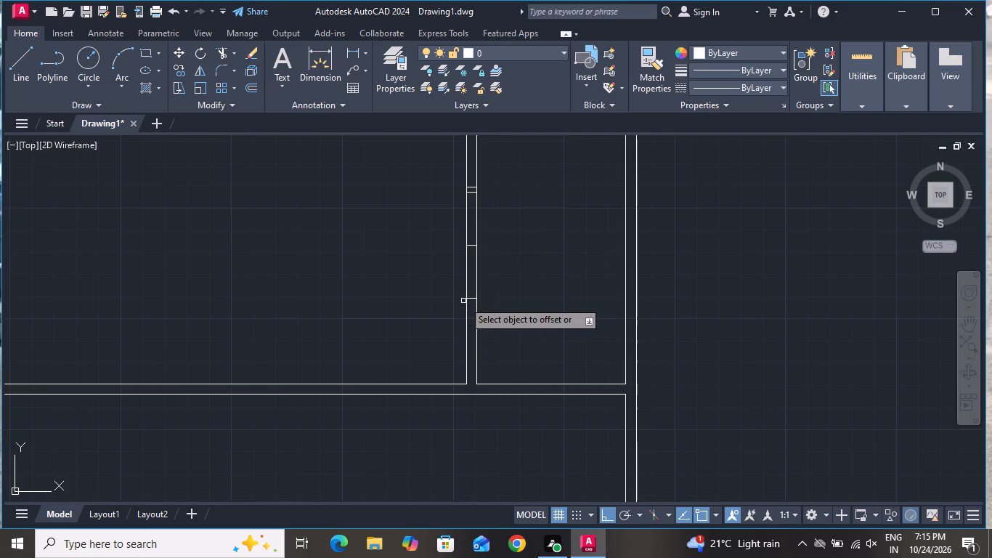
{"action": "left_click", "coordinate": [472, 297]}
{"action": "left_click", "coordinate": [473, 313]}
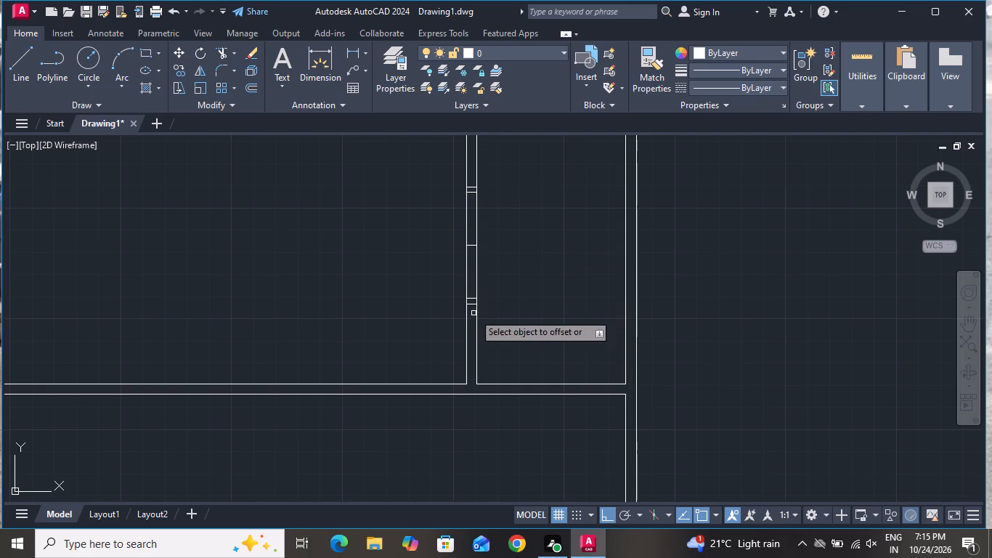
{"action": "right_click", "coordinate": [500, 272]}
{"action": "left_click", "coordinate": [526, 293]}
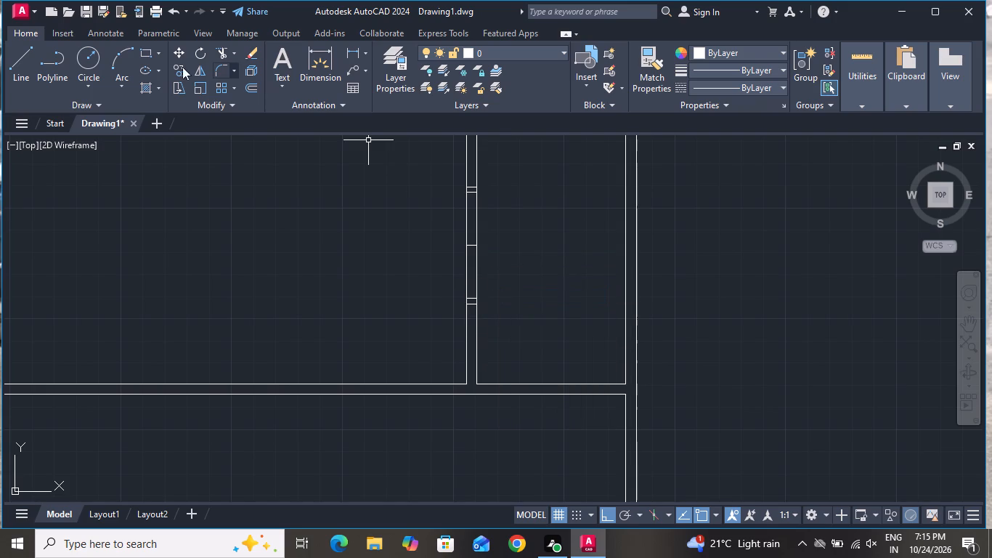
Draw a 2'6" horizontal line from the middle of the upper opening line into the long central room as a door leaf.
{"action": "left_click", "coordinate": [21, 64]}
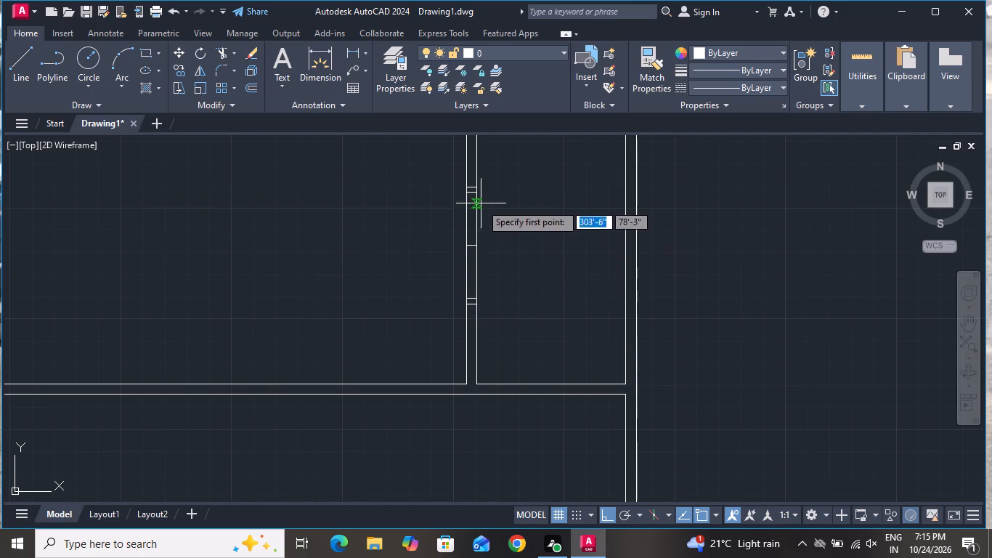
{"action": "scroll", "coordinate": [423, 171], "scroll_direction": "up", "scroll_amount": 2}
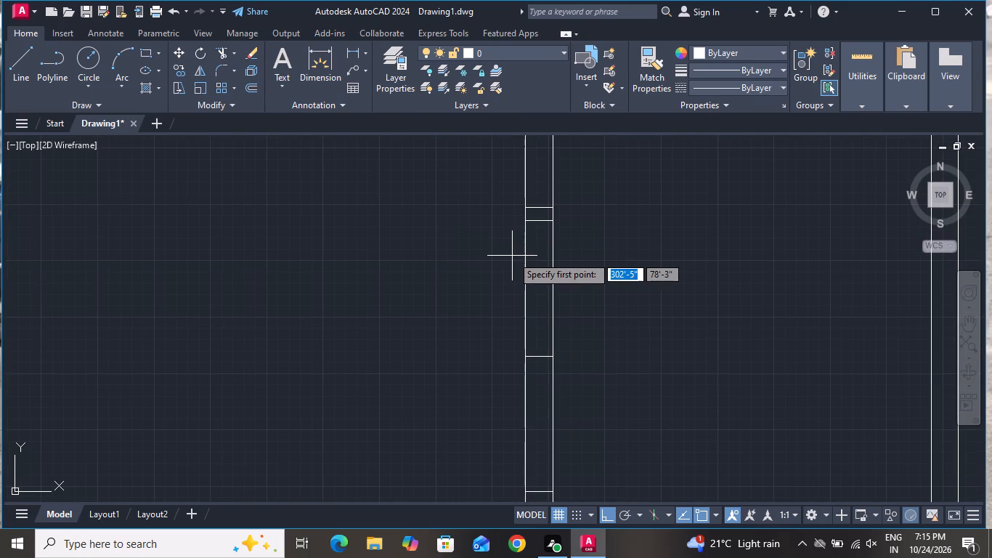
{"action": "scroll", "coordinate": [540, 219], "scroll_direction": "up", "scroll_amount": 1}
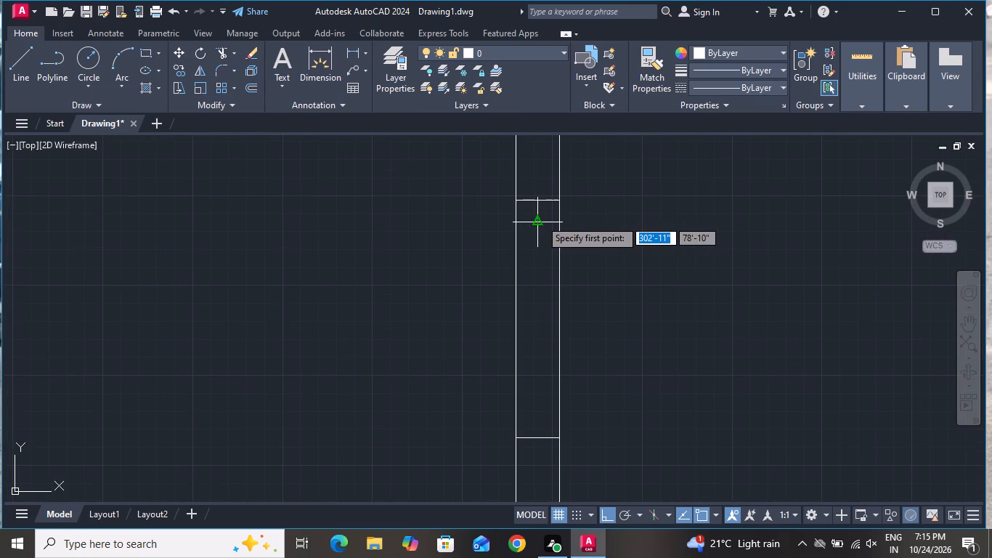
{"action": "left_click", "coordinate": [542, 219]}
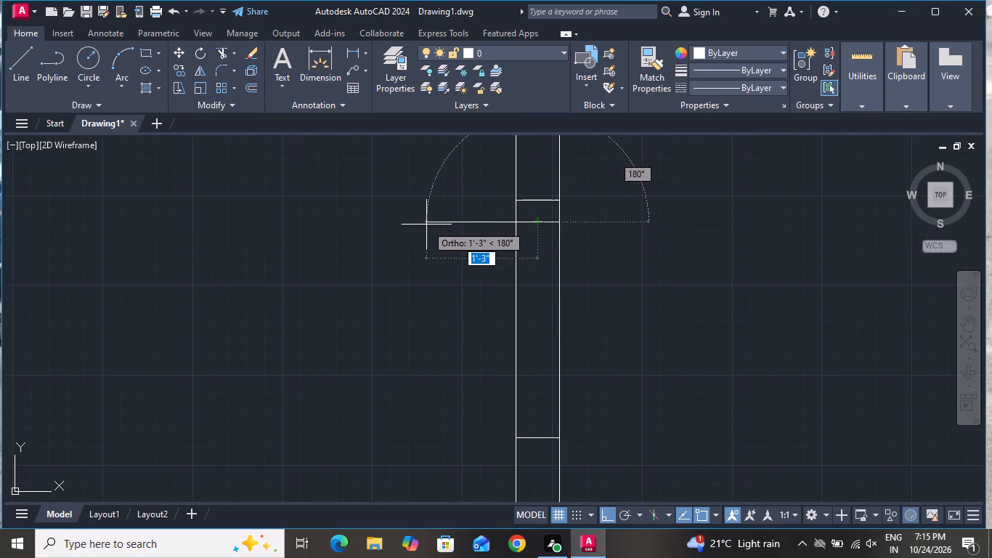
{"action": "key", "text": "2"}
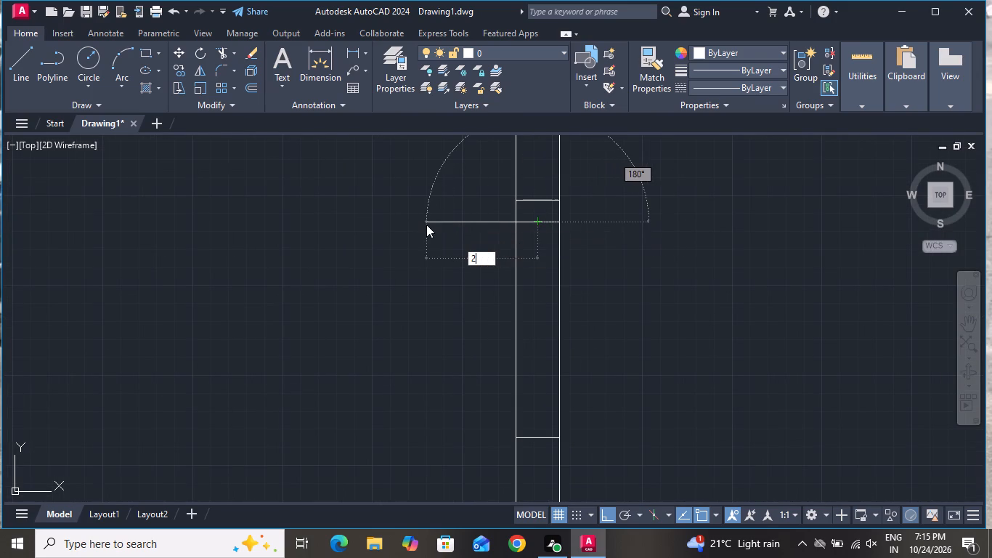
{"action": "key", "text": "apostrophe"}
{"action": "key", "text": "5"}
{"action": "key", "text": "BackSpace"}
{"action": "key", "text": "6"}
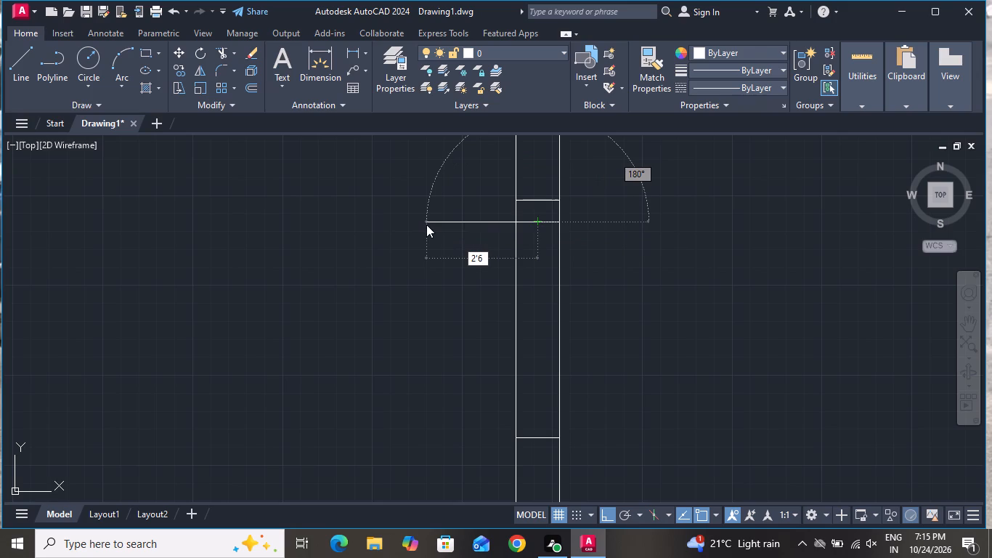
{"action": "key", "text": "shift+quotedbl"}
{"action": "key", "text": "Return"}
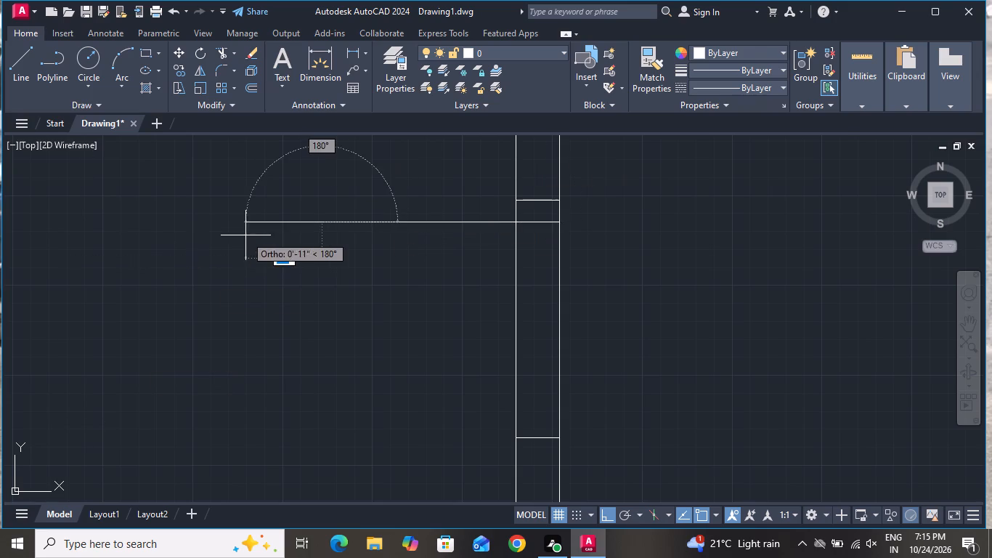
{"action": "scroll", "coordinate": [250, 261], "scroll_direction": "down", "scroll_amount": 1}
{"action": "right_click", "coordinate": [268, 292]}
{"action": "left_click", "coordinate": [291, 322]}
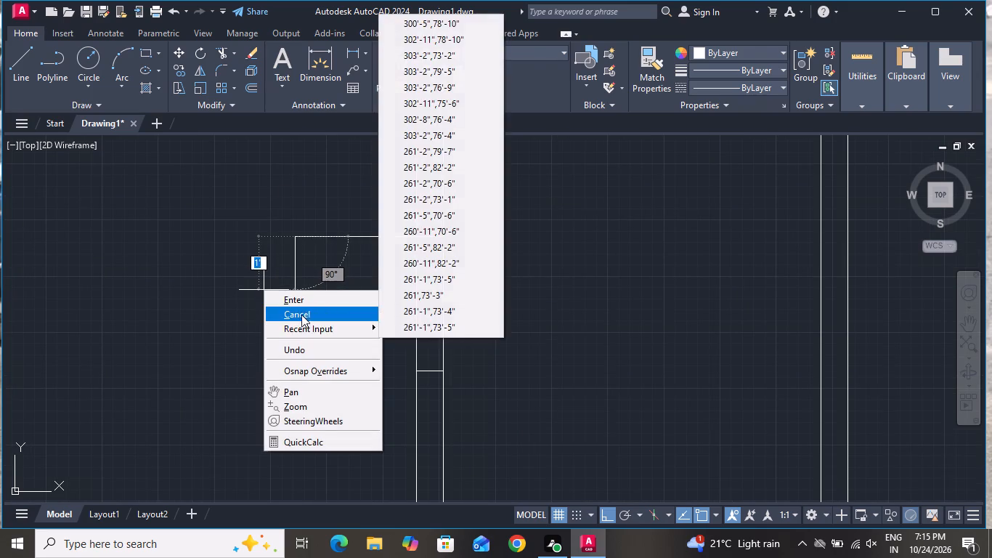
{"action": "left_click", "coordinate": [304, 310]}
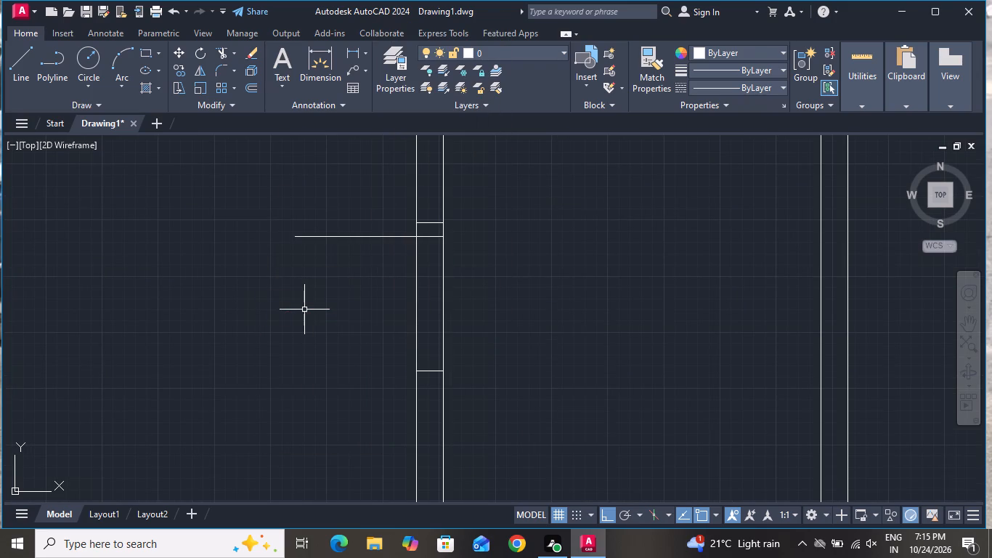
Offset the door leaf line 2" downward to give the leaf its thickness.
{"action": "type", "text": "O"}
{"action": "key", "text": "space"}
{"action": "key", "text": "2"}
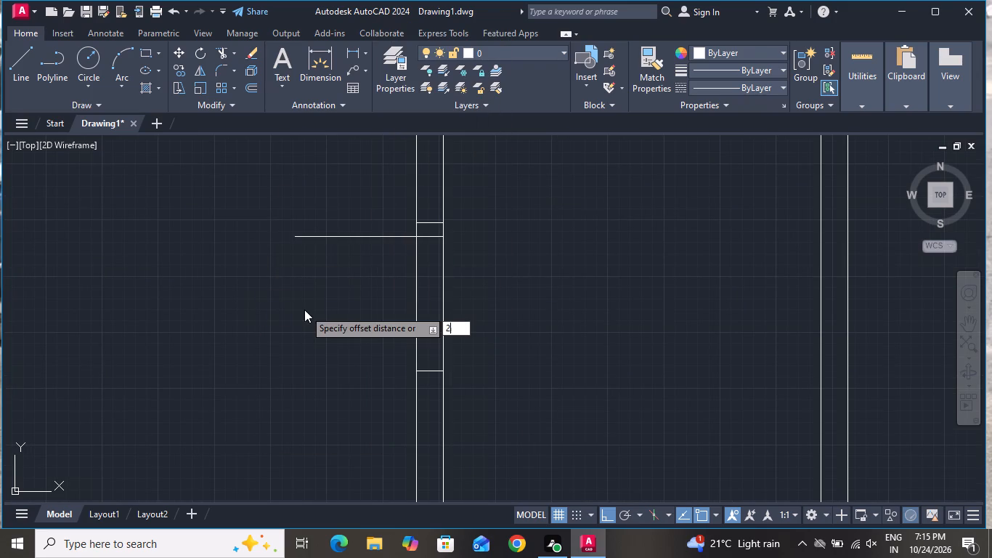
{"action": "key", "text": "shift+quotedbl"}
{"action": "key", "text": "Return"}
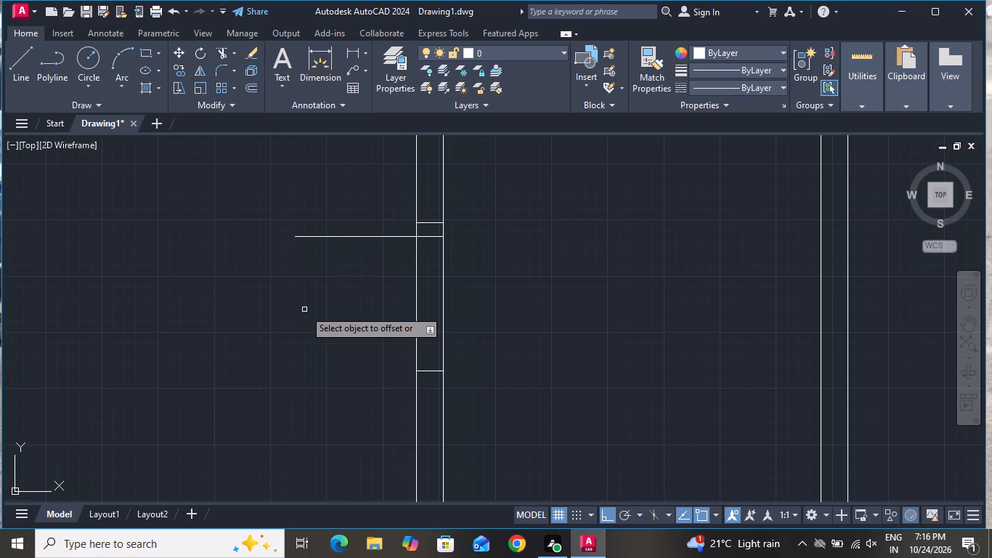
{"action": "left_click", "coordinate": [382, 238]}
{"action": "left_click", "coordinate": [389, 308]}
{"action": "right_click", "coordinate": [376, 288]}
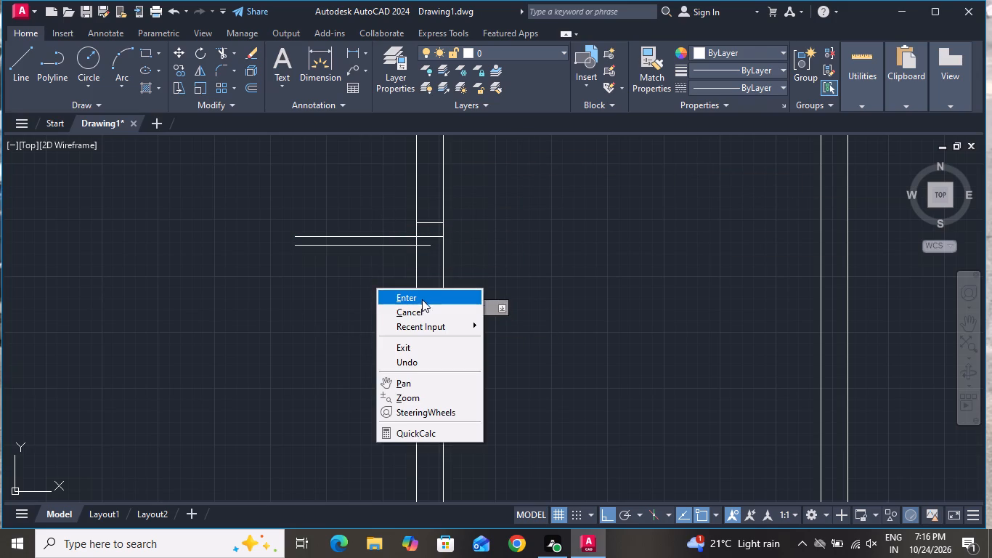
{"action": "left_click", "coordinate": [421, 303]}
{"action": "left_click", "coordinate": [430, 304]}
Draw the door swing arc from the middle of the opening's centre line to the free end of the upper door leaf.
{"action": "key", "text": "a"}
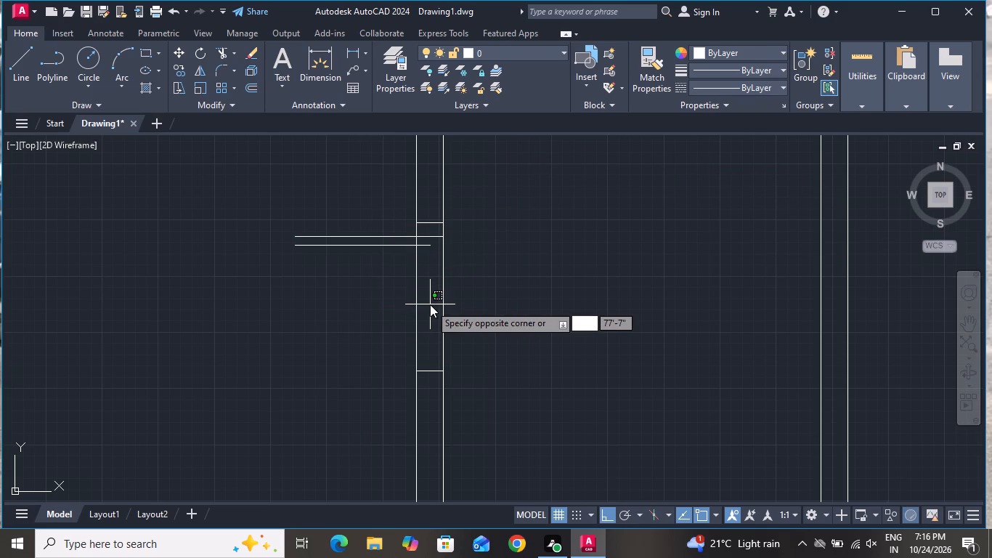
{"action": "key", "text": "space"}
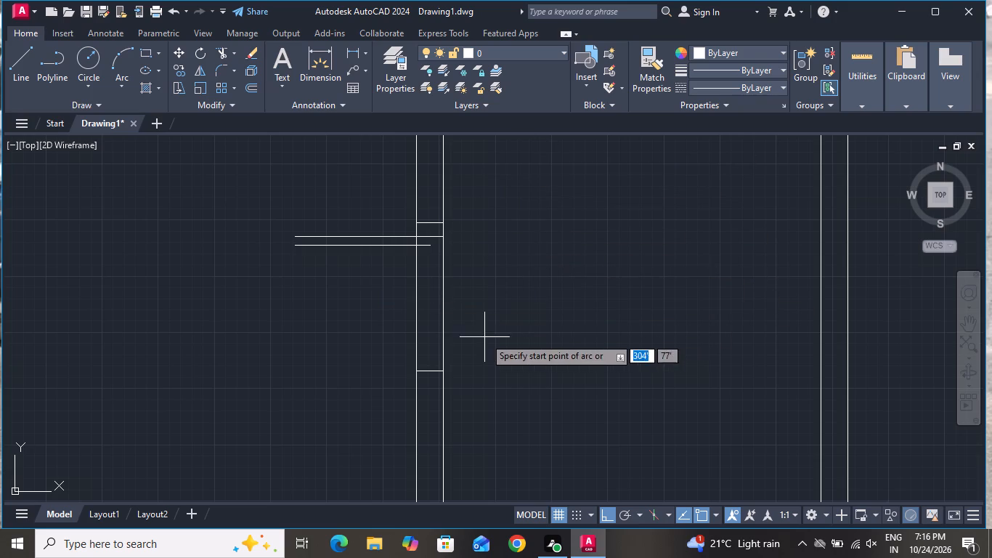
{"action": "scroll", "coordinate": [387, 321], "scroll_direction": "down", "scroll_amount": 2}
{"action": "scroll", "coordinate": [402, 321], "scroll_direction": "up", "scroll_amount": 2}
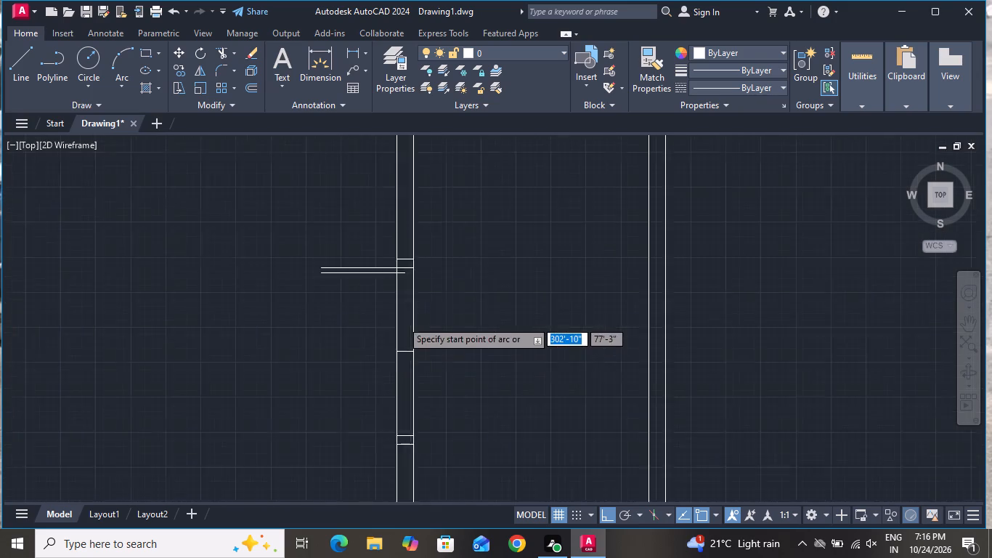
{"action": "scroll", "coordinate": [402, 320], "scroll_direction": "up", "scroll_amount": 1}
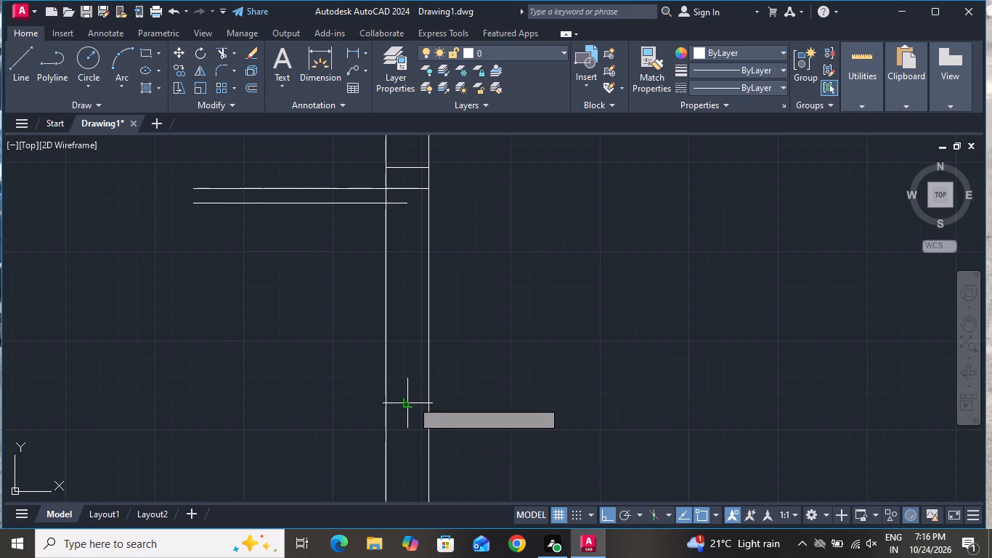
{"action": "left_click", "coordinate": [403, 403]}
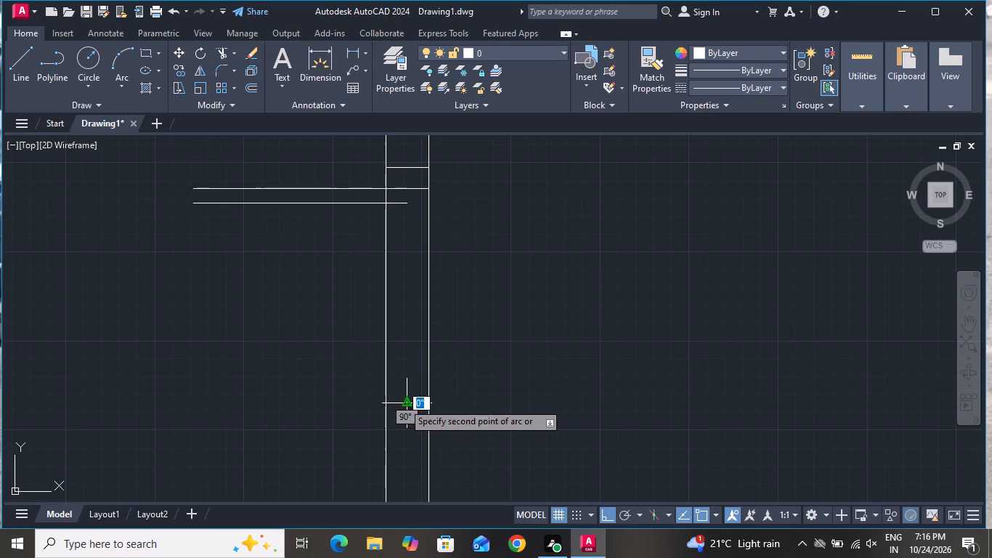
{"action": "left_click", "coordinate": [197, 203]}
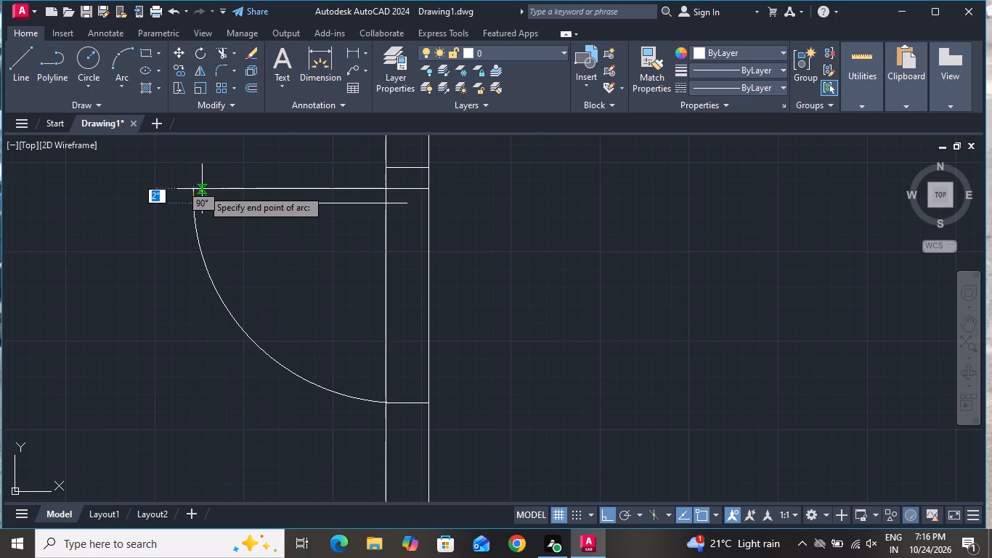
{"action": "left_click", "coordinate": [199, 187]}
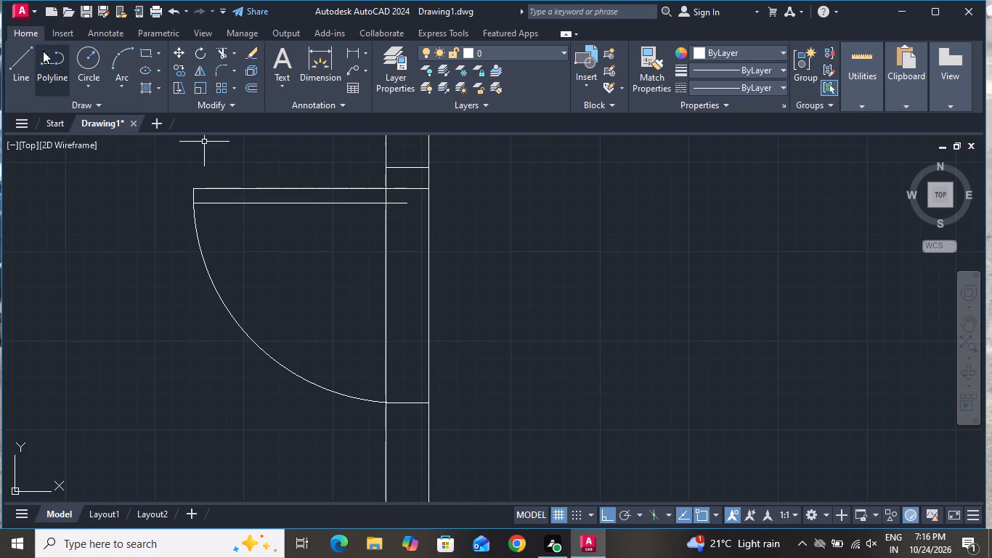
Close the hinge end of the upper door leaf with a short vertical line between its two long lines.
{"action": "left_click", "coordinate": [21, 68]}
{"action": "scroll", "coordinate": [415, 202], "scroll_direction": "up", "scroll_amount": 1}
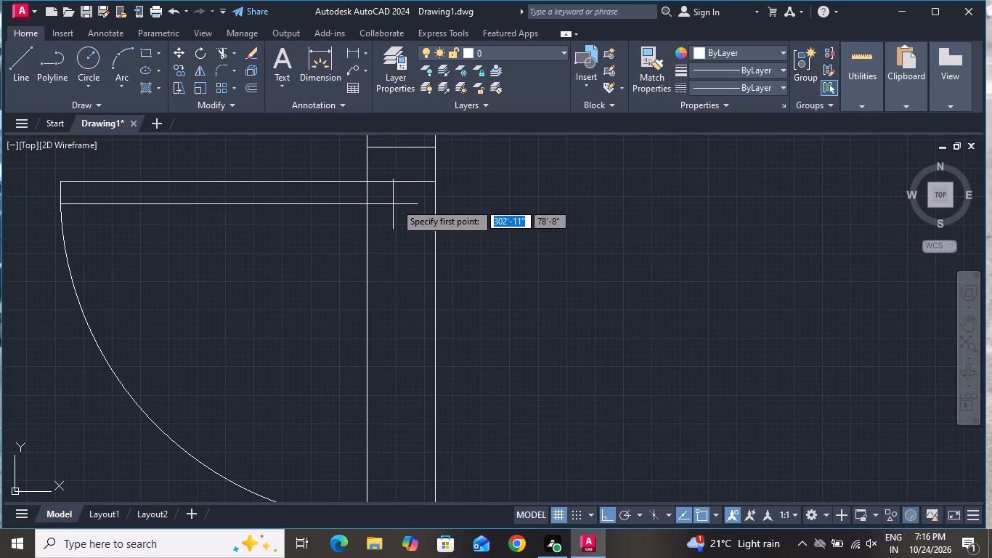
{"action": "left_click", "coordinate": [402, 206]}
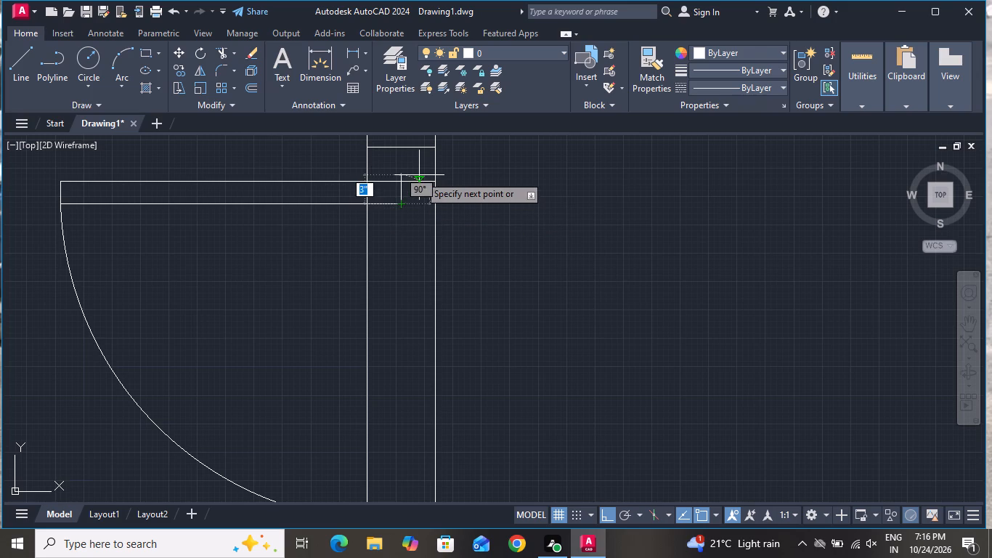
{"action": "left_click", "coordinate": [404, 177]}
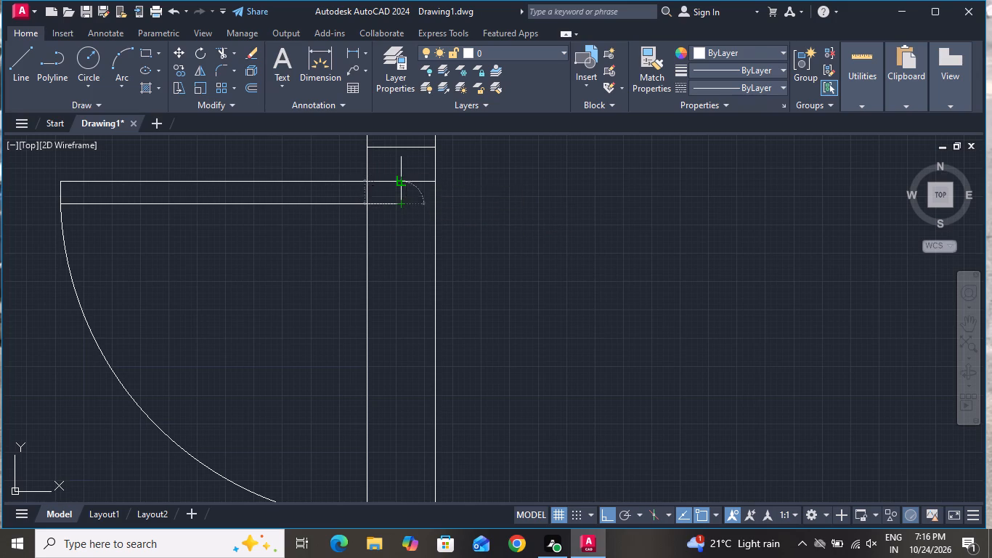
{"action": "right_click", "coordinate": [404, 177]}
{"action": "left_click", "coordinate": [427, 205]}
{"action": "scroll", "coordinate": [439, 201], "scroll_direction": "down", "scroll_amount": 2}
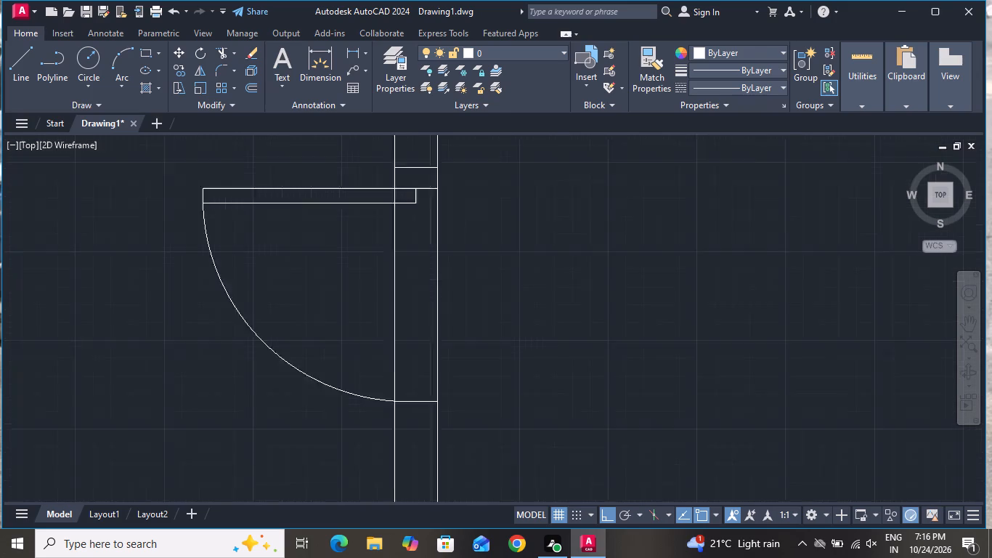
Mirror the upper door leaf and its swing arc about the horizontal centre of the opening, keeping the original.
{"action": "scroll", "coordinate": [439, 201], "scroll_direction": "down", "scroll_amount": 1}
{"action": "left_click_drag", "start_coordinate": [408, 176], "coordinate": [410, 185]}
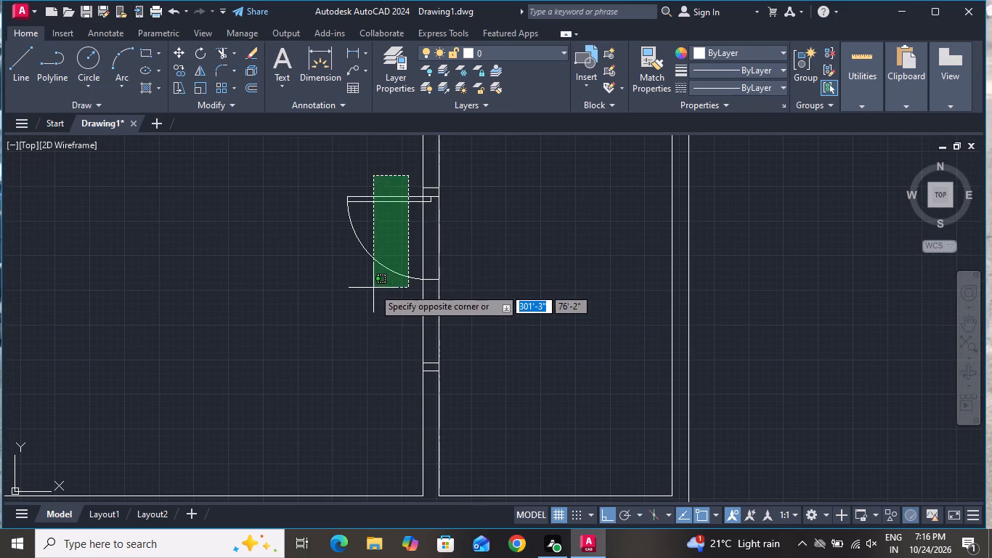
{"action": "left_click", "coordinate": [373, 288]}
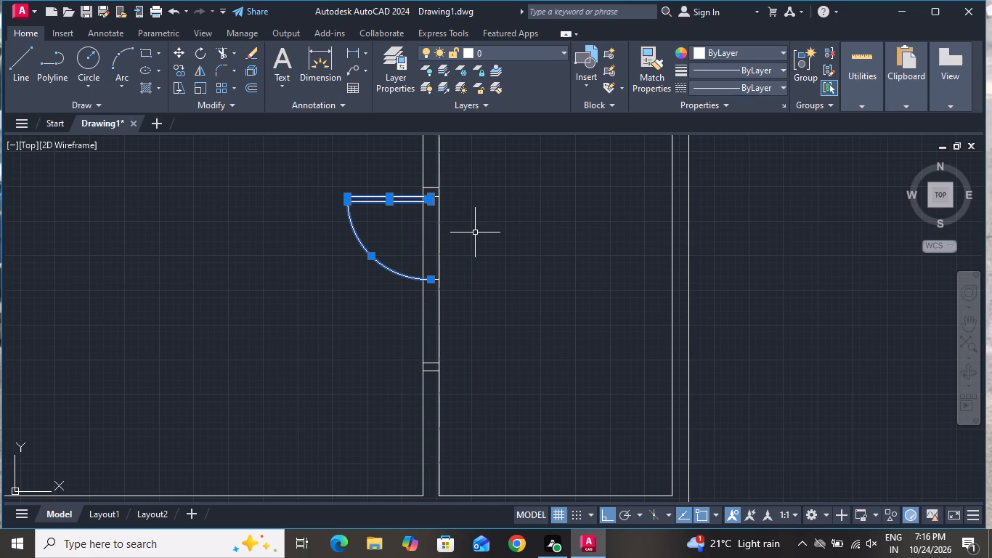
{"action": "type", "text": "MI"}
{"action": "key", "text": "space"}
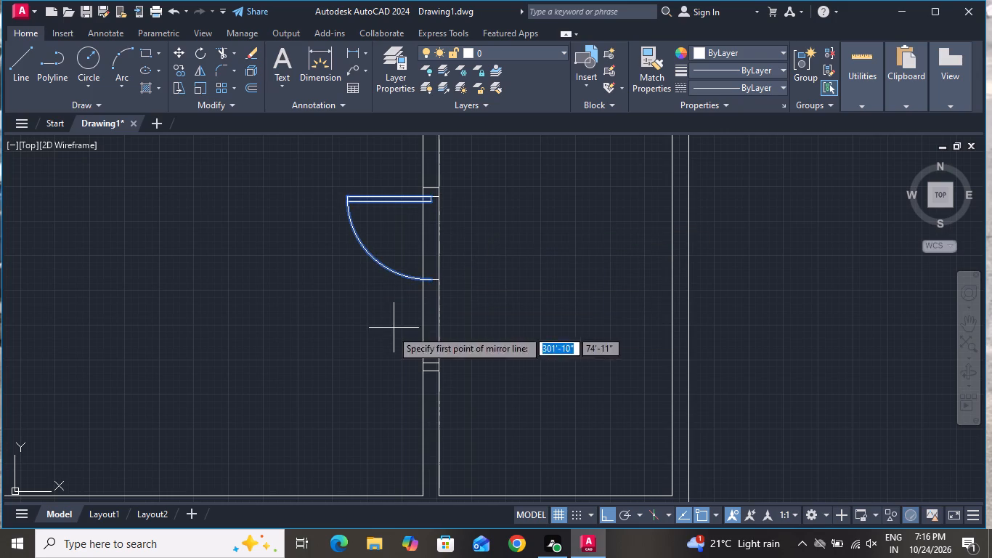
{"action": "left_click", "coordinate": [429, 280]}
{"action": "left_click", "coordinate": [298, 310]}
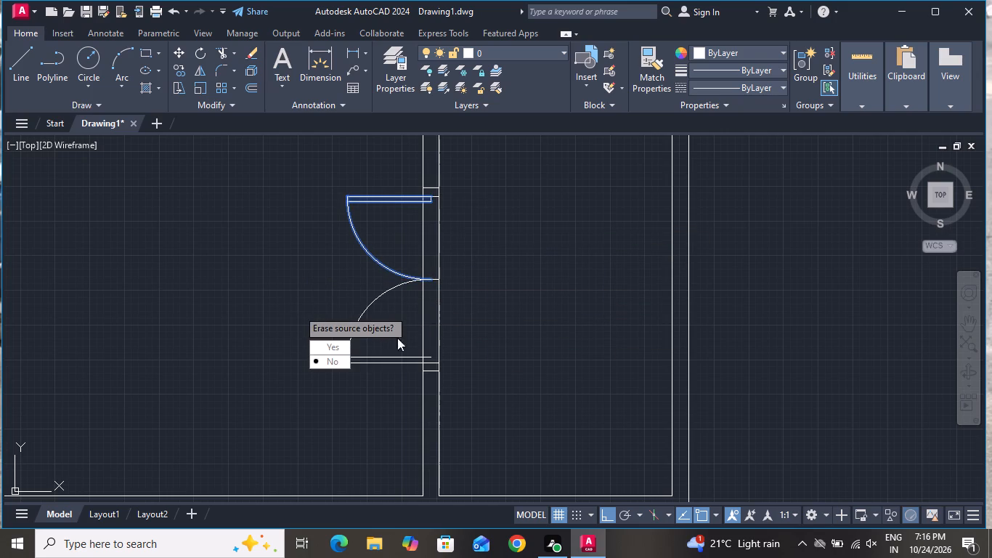
{"action": "left_click_drag", "start_coordinate": [336, 363], "coordinate": [298, 310]}
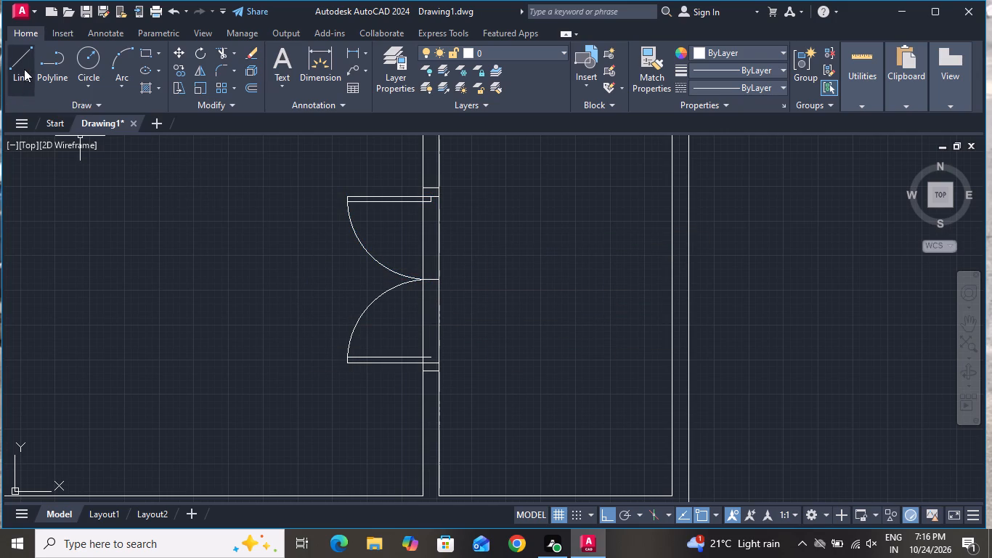
Close the hinge end of the mirrored lower door leaf with a short 2" vertical line.
{"action": "left_click", "coordinate": [24, 69]}
{"action": "scroll", "coordinate": [455, 355], "scroll_direction": "up", "scroll_amount": 3}
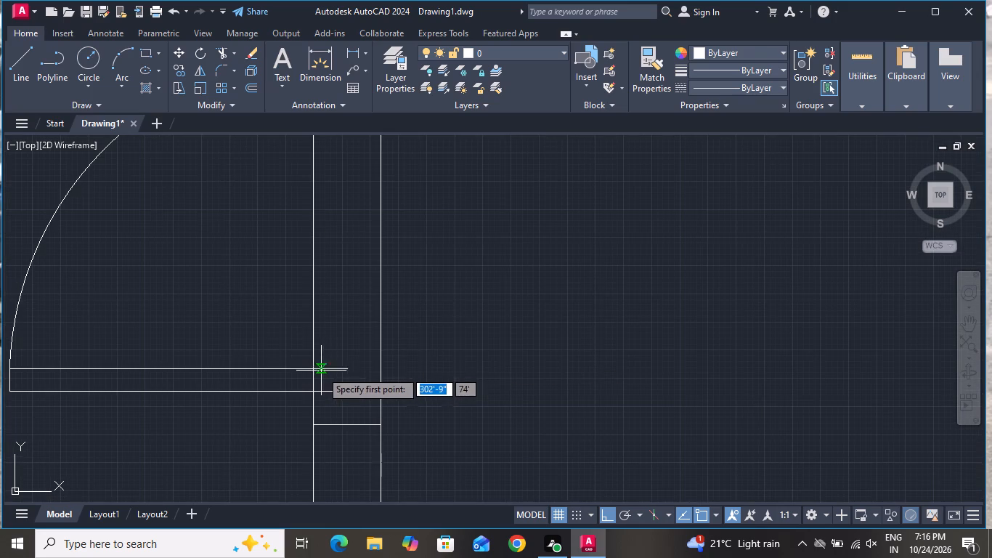
{"action": "left_click", "coordinate": [341, 366]}
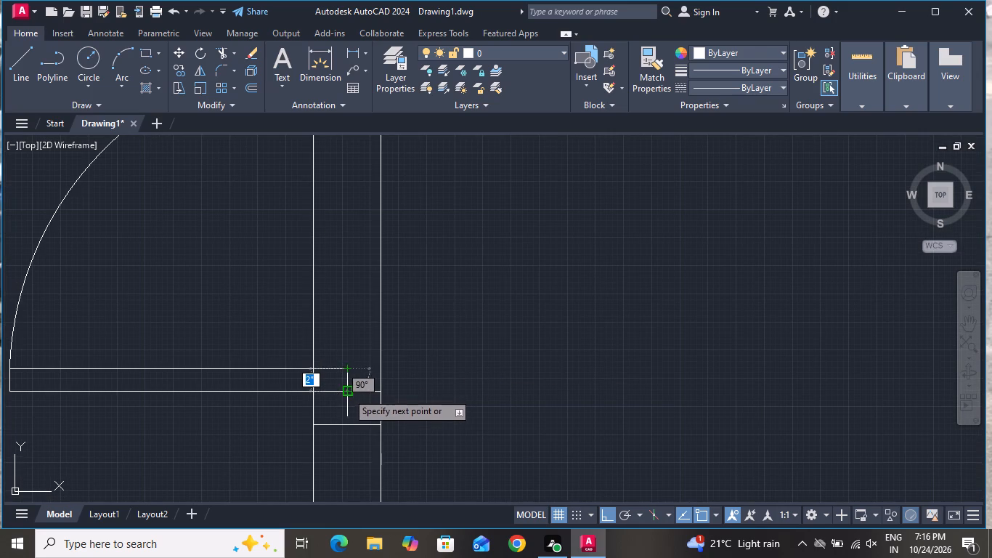
{"action": "left_click", "coordinate": [349, 391]}
{"action": "right_click", "coordinate": [344, 387]}
{"action": "left_click", "coordinate": [378, 247]}
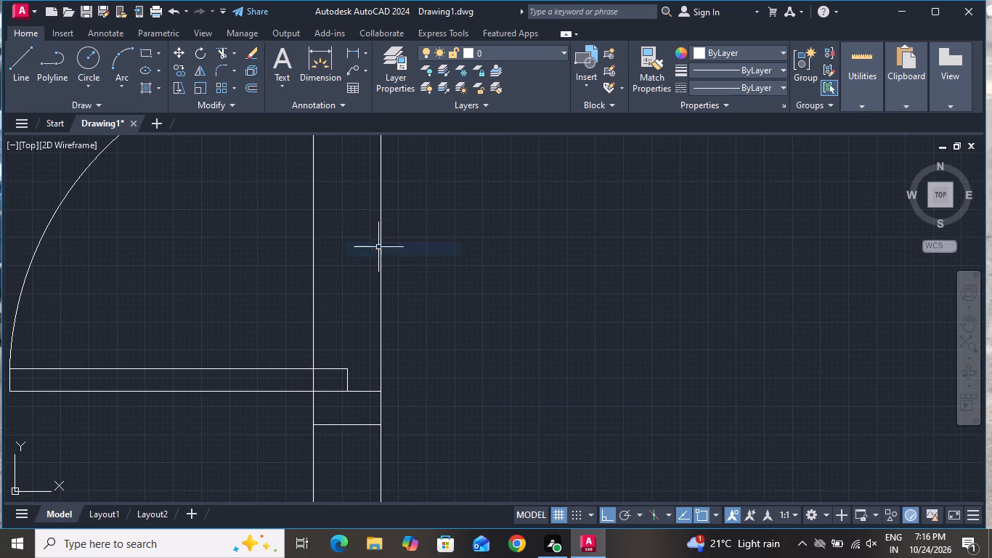
Trim both partition wall faces within the double-door opening and remove the leftover centre line where the two arcs meet.
{"action": "left_click", "coordinate": [222, 50]}
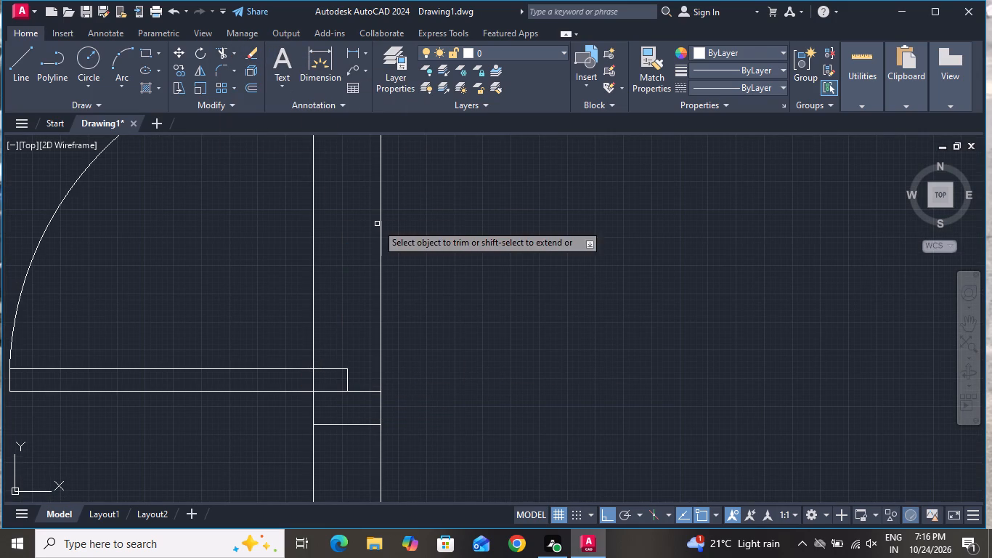
{"action": "scroll", "coordinate": [386, 236], "scroll_direction": "down", "scroll_amount": 4}
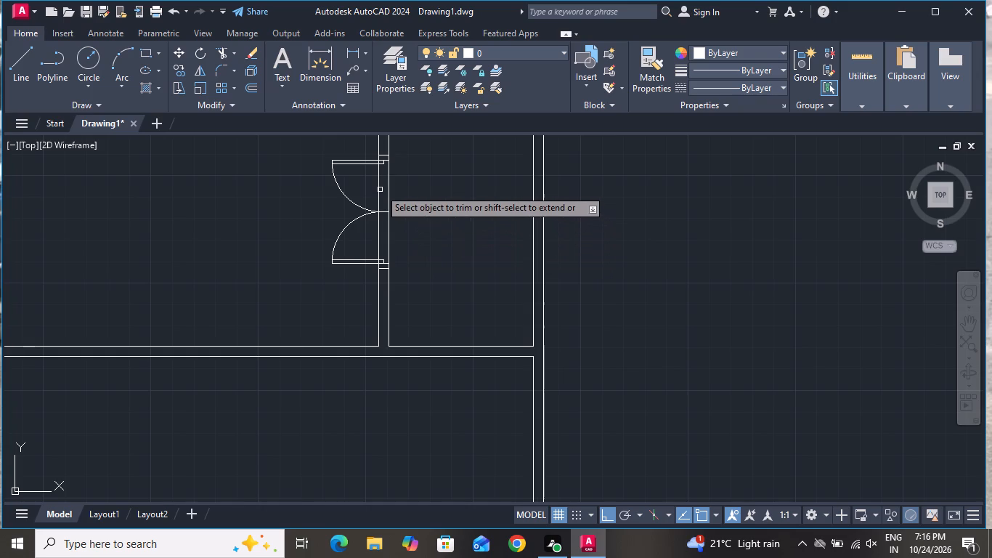
{"action": "left_click", "coordinate": [380, 185]}
{"action": "left_click", "coordinate": [390, 179]}
{"action": "left_click", "coordinate": [363, 198]}
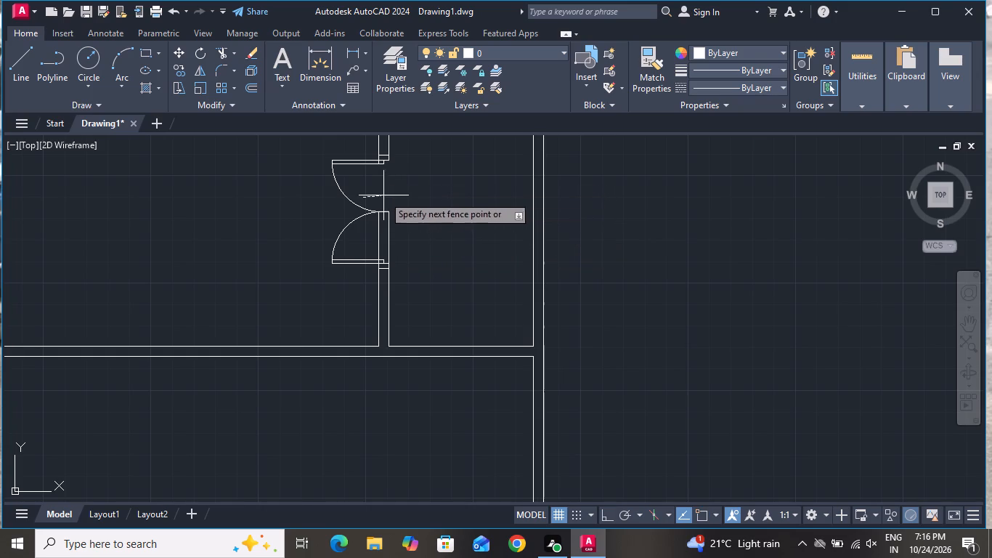
{"action": "left_click", "coordinate": [398, 187]}
{"action": "left_click", "coordinate": [405, 237]}
{"action": "left_click", "coordinate": [368, 247]}
{"action": "left_click", "coordinate": [388, 225]}
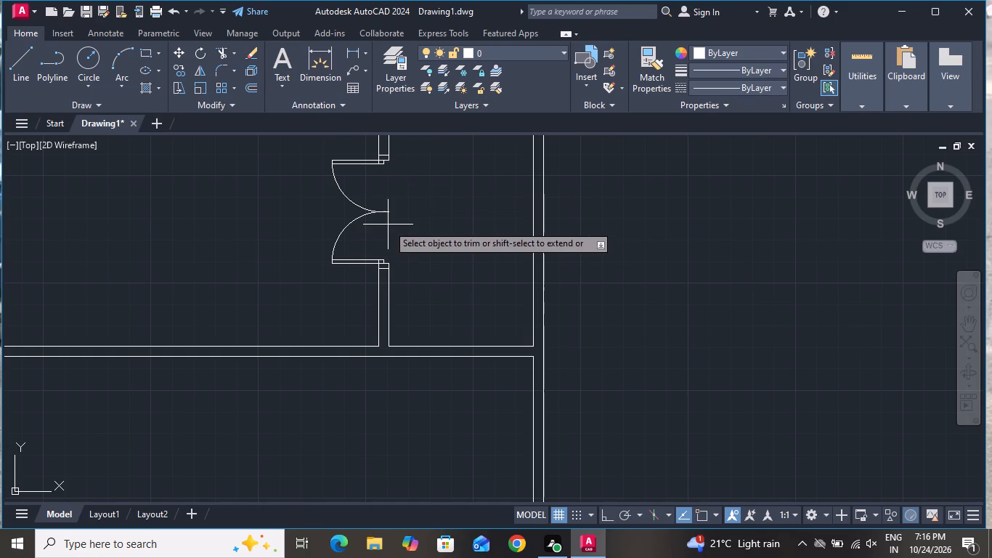
{"action": "left_click", "coordinate": [383, 205]}
{"action": "left_click", "coordinate": [382, 206]}
{"action": "left_click", "coordinate": [380, 214]}
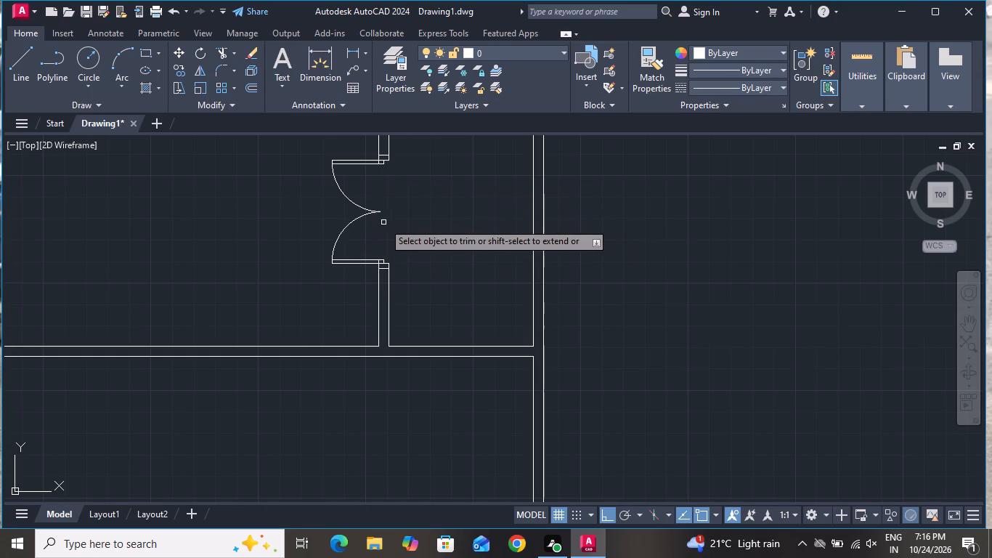
Trim the lower and upper opening lines between the partition wall's west face and the hinge ends of the door leaves.
{"action": "scroll", "coordinate": [384, 272], "scroll_direction": "up", "scroll_amount": 4}
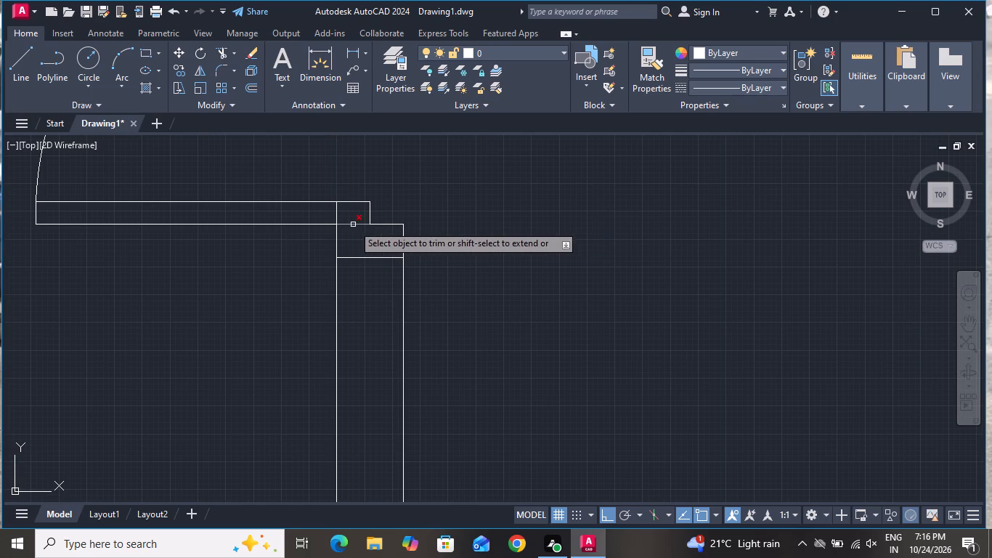
{"action": "left_click", "coordinate": [352, 229]}
{"action": "left_click", "coordinate": [355, 214]}
{"action": "scroll", "coordinate": [361, 236], "scroll_direction": "down", "scroll_amount": 5}
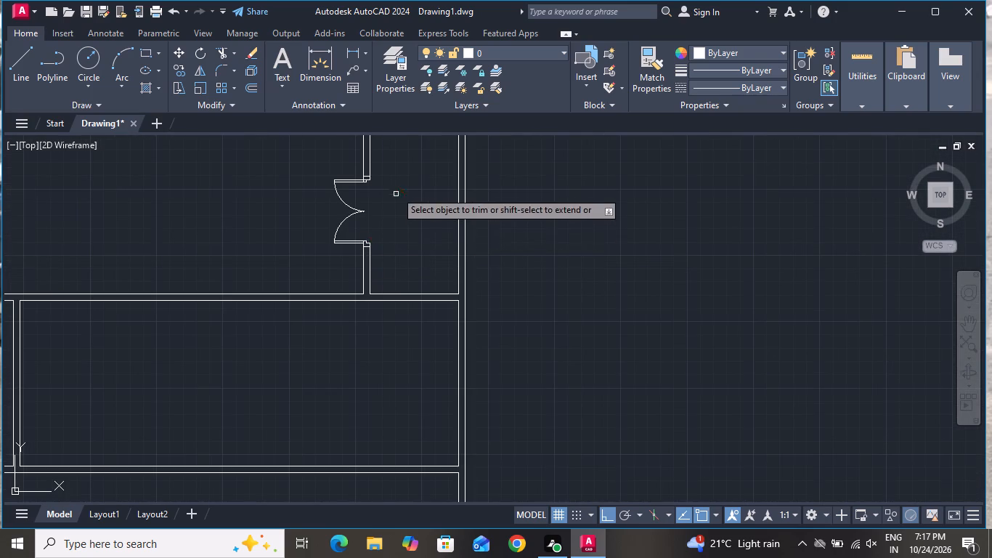
{"action": "scroll", "coordinate": [363, 157], "scroll_direction": "up", "scroll_amount": 4}
{"action": "scroll", "coordinate": [373, 319], "scroll_direction": "up", "scroll_amount": 3}
{"action": "left_click", "coordinate": [351, 272]}
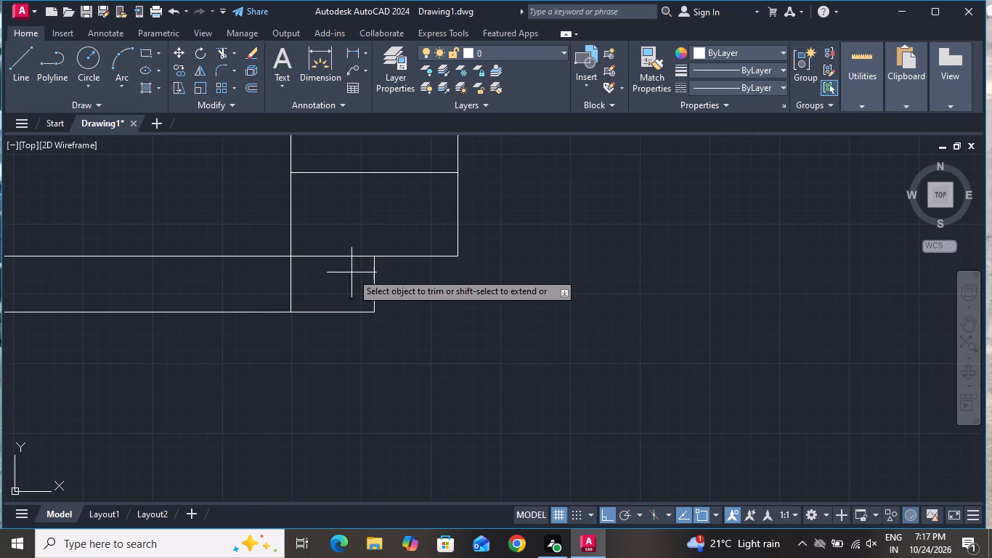
{"action": "left_click", "coordinate": [348, 227]}
{"action": "scroll", "coordinate": [434, 237], "scroll_direction": "down", "scroll_amount": 6}
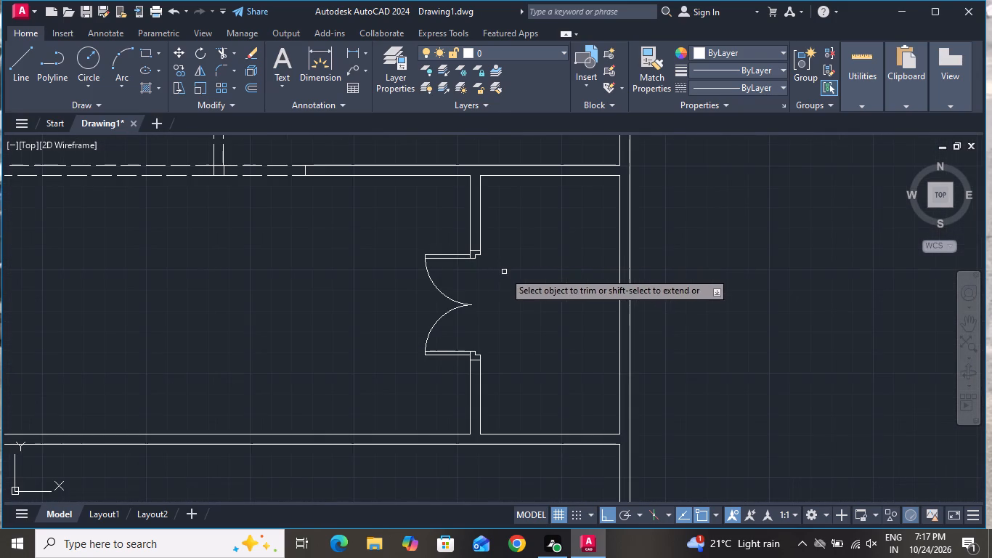
{"action": "right_click", "coordinate": [510, 278]}
{"action": "left_click", "coordinate": [520, 301]}
Draw a short vertical line across the horizontal wall above the small east room, along the outer east wall's inner face.
{"action": "scroll", "coordinate": [527, 302], "scroll_direction": "down", "scroll_amount": 1}
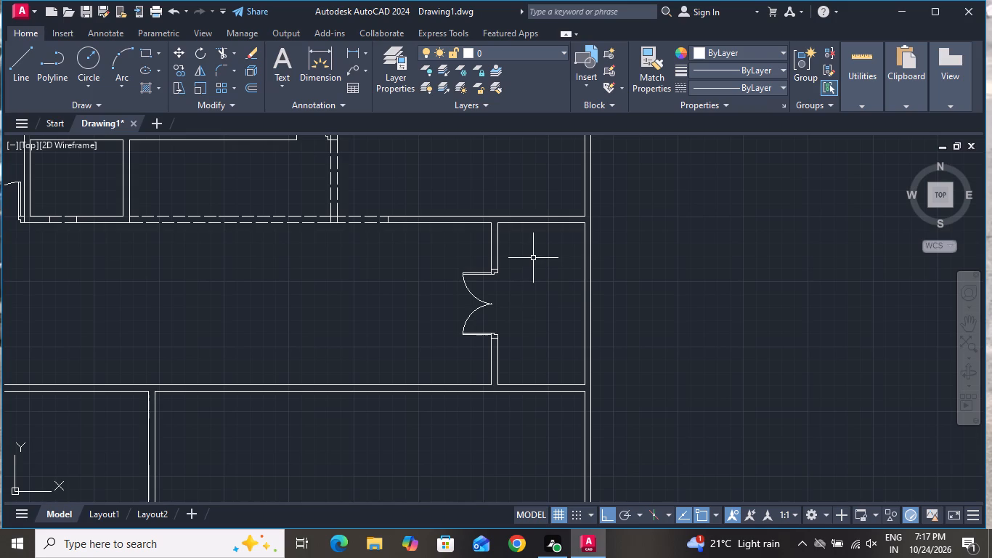
{"action": "scroll", "coordinate": [542, 254], "scroll_direction": "down", "scroll_amount": 2}
{"action": "scroll", "coordinate": [567, 239], "scroll_direction": "up", "scroll_amount": 3}
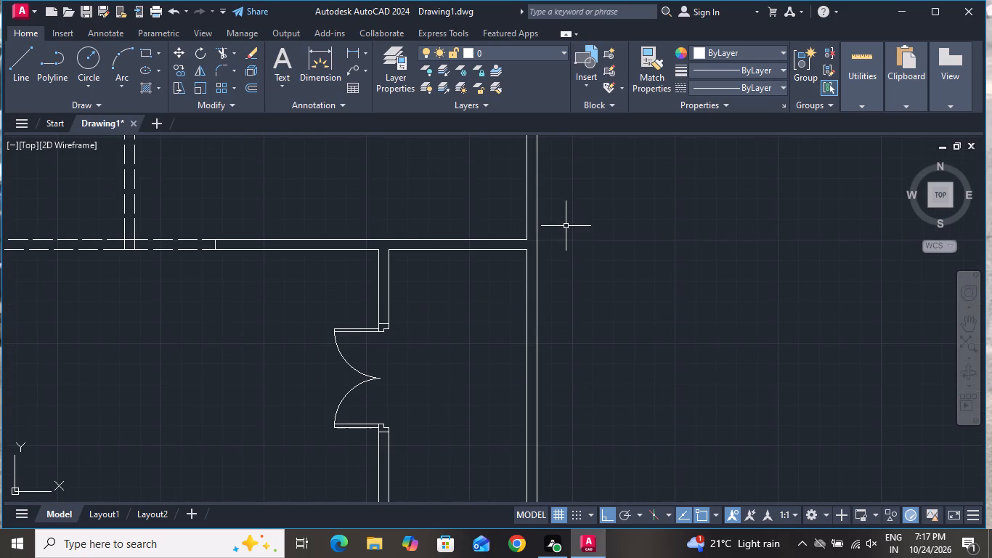
{"action": "left_click", "coordinate": [32, 57]}
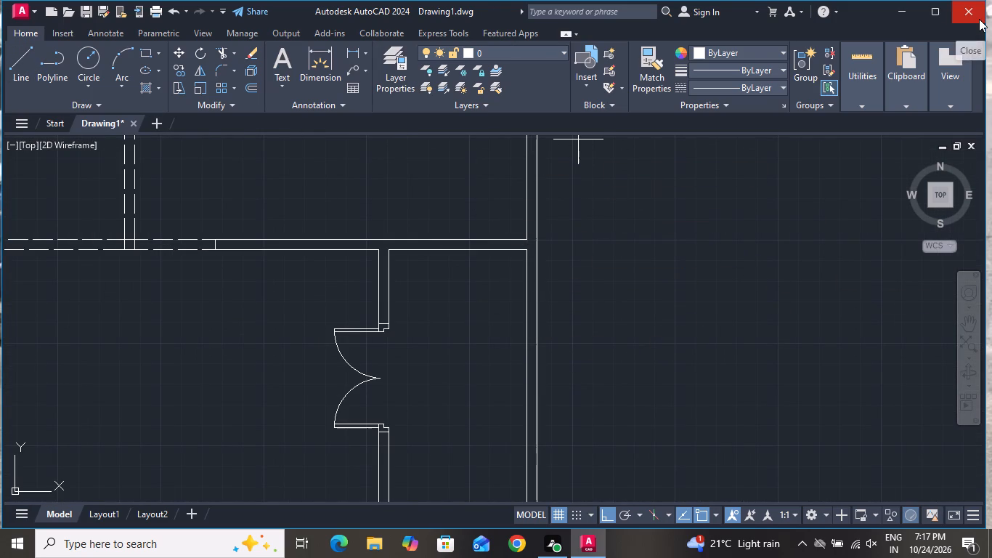
{"action": "scroll", "coordinate": [521, 251], "scroll_direction": "up", "scroll_amount": 2}
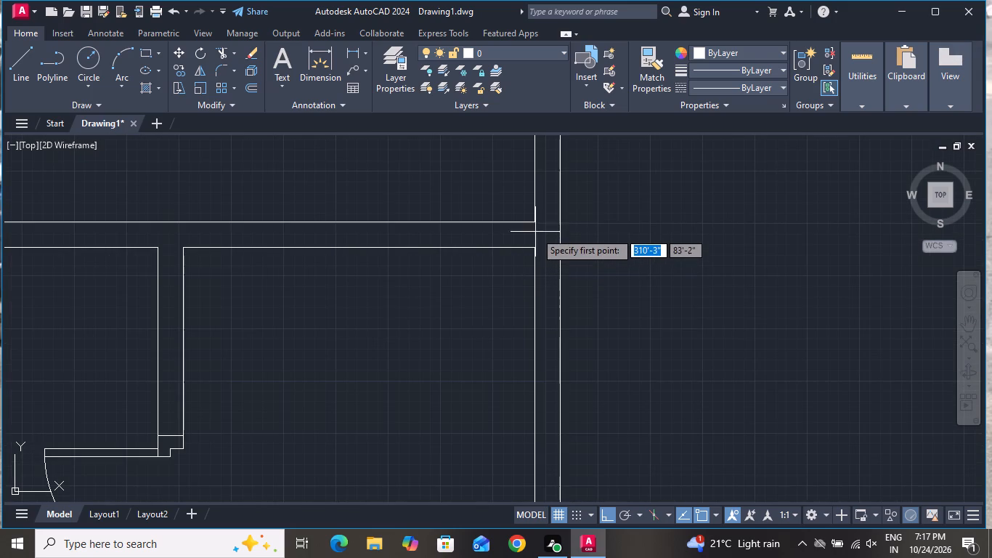
{"action": "left_click", "coordinate": [536, 220]}
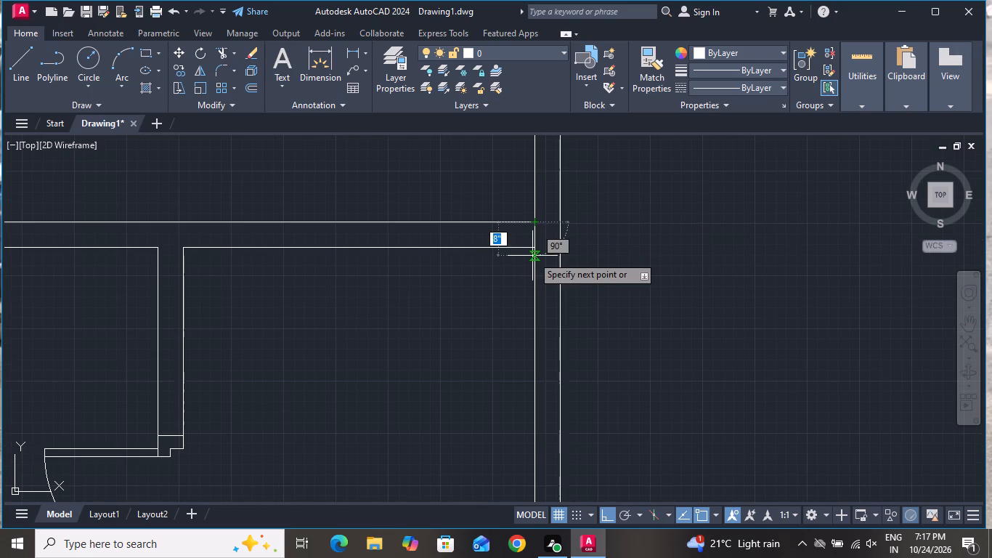
{"action": "left_click", "coordinate": [536, 248]}
{"action": "right_click", "coordinate": [536, 248]}
{"action": "left_click", "coordinate": [573, 278]}
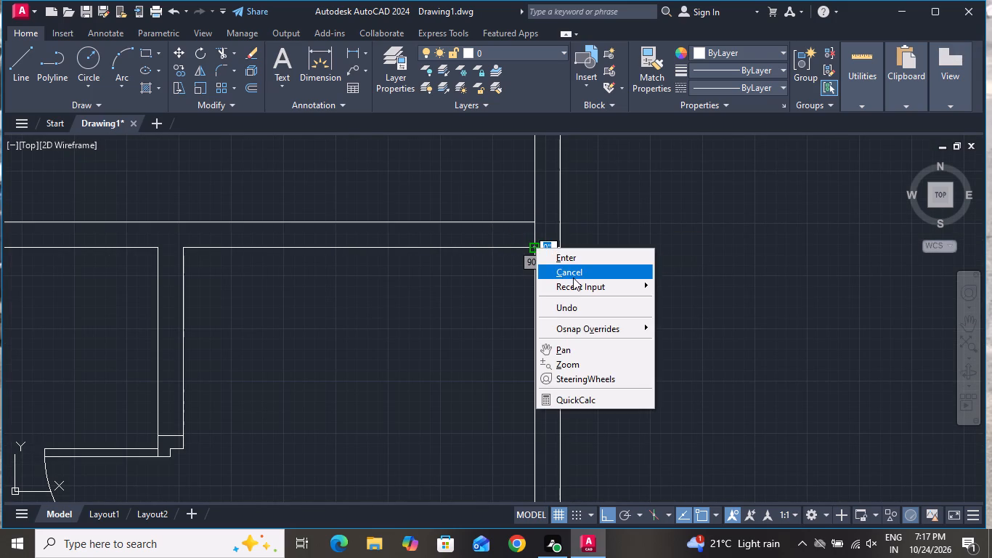
Offset the short vertical line at the outer east wall's inner face 3" west, within the horizontal wall above the small east room.
{"action": "type", "text": "O"}
{"action": "key", "text": "space"}
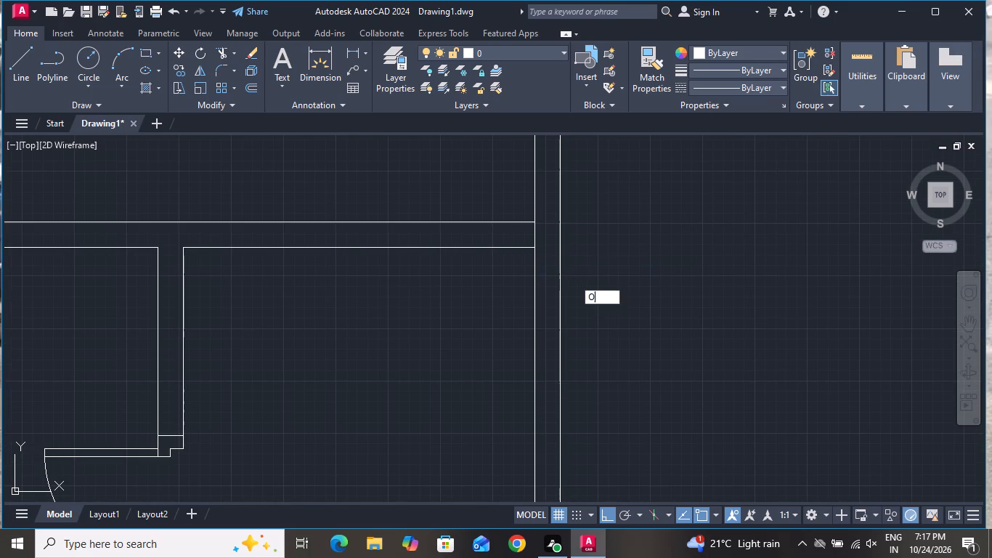
{"action": "key", "text": "3"}
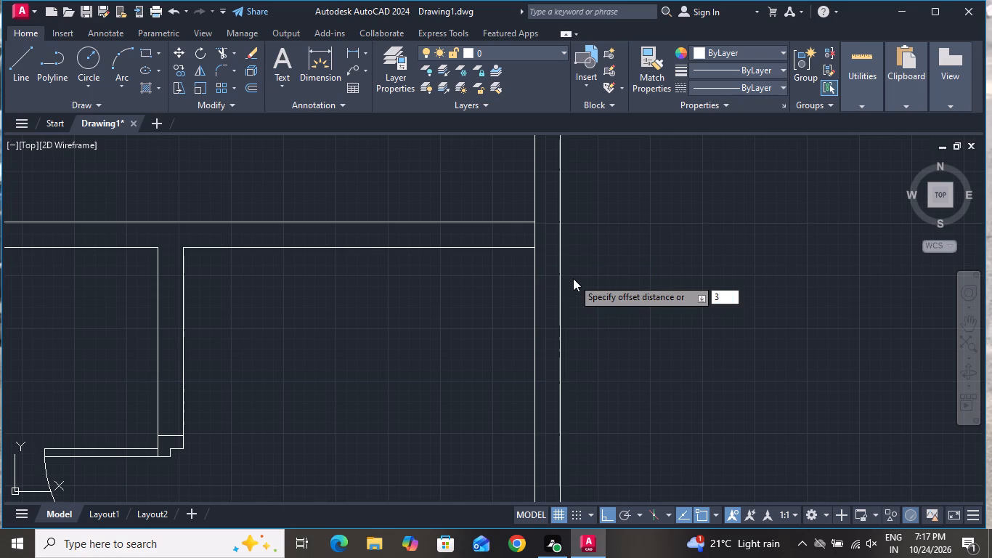
{"action": "key", "text": "shift+quotedbl"}
{"action": "key", "text": "Return"}
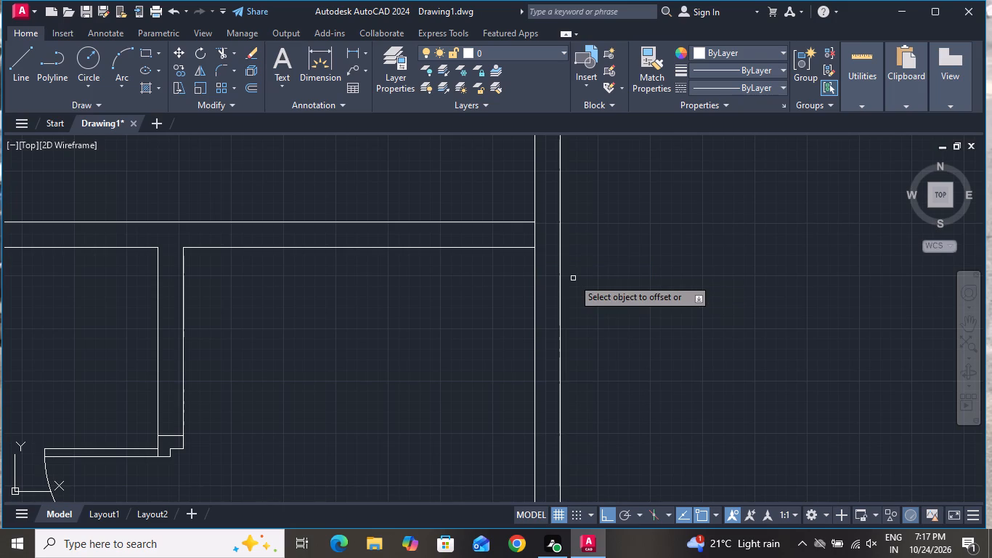
{"action": "left_click", "coordinate": [532, 238]}
{"action": "left_click", "coordinate": [487, 198]}
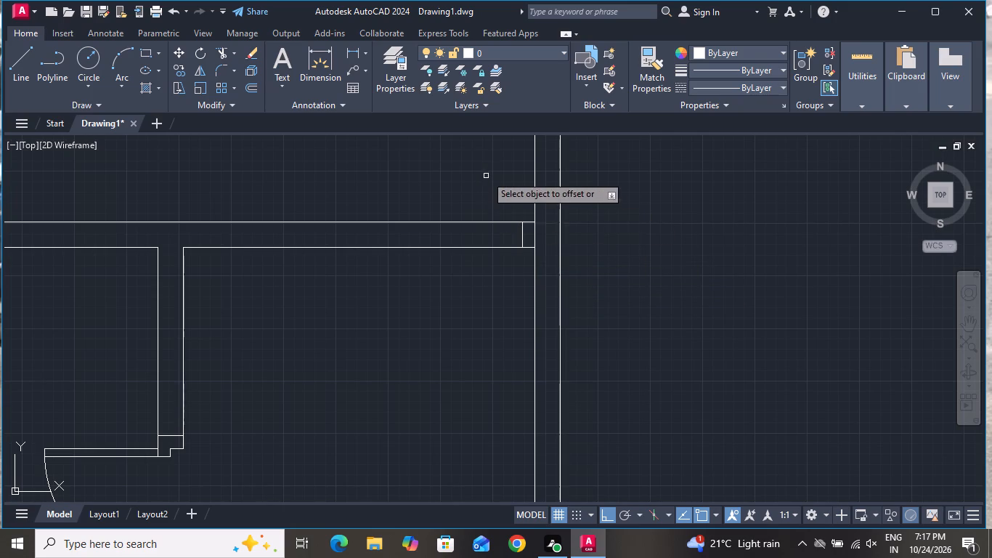
{"action": "right_click", "coordinate": [442, 196]}
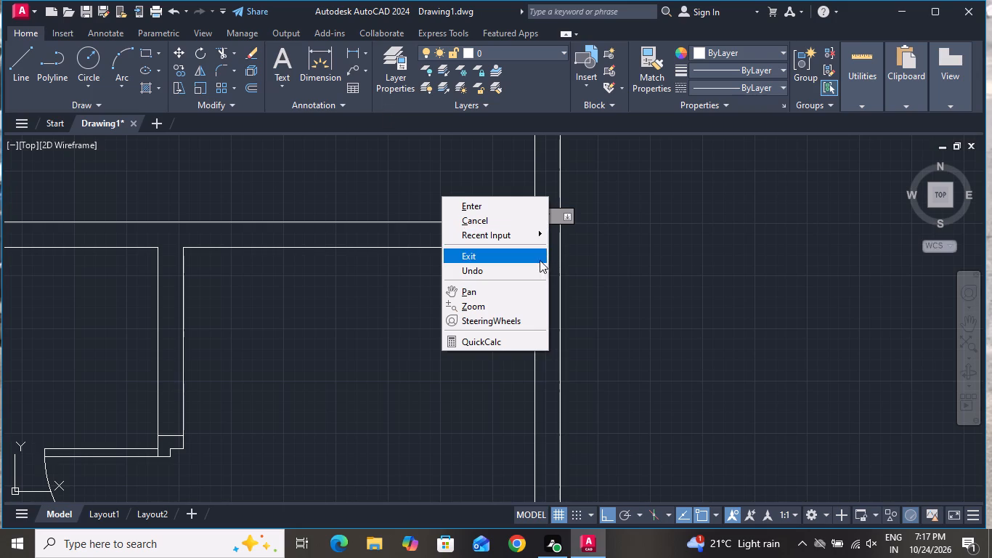
{"action": "left_click", "coordinate": [518, 214]}
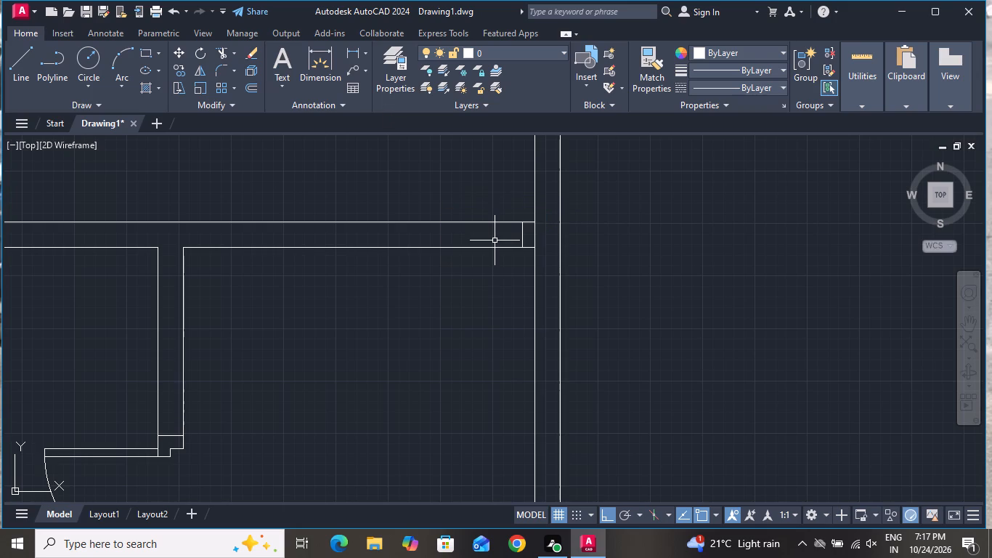
Offset the new short vertical line 3' west within the same horizontal wall to mark the opening's other side.
{"action": "key", "text": "o"}
{"action": "key", "text": "space"}
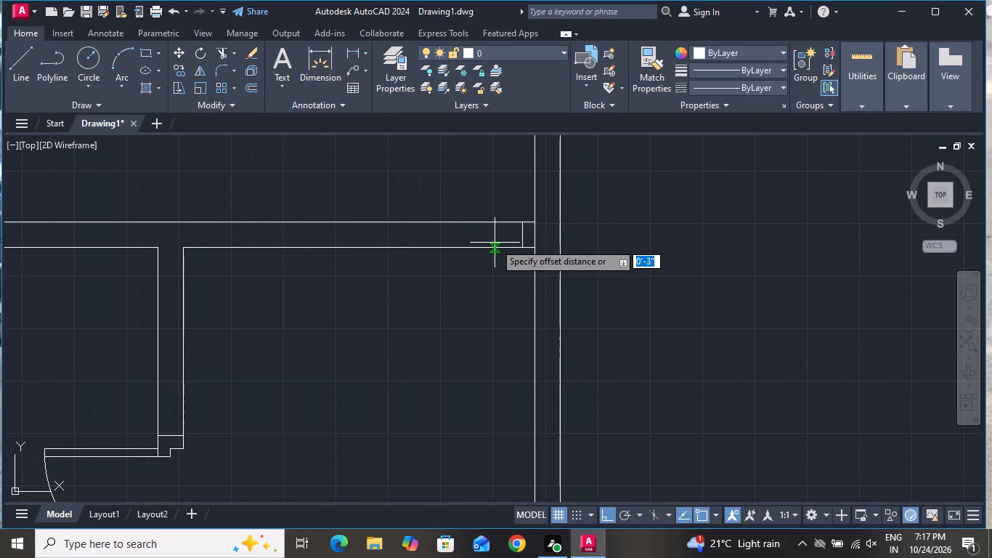
{"action": "type", "text": "3"}
{"action": "key", "text": "apostrophe"}
{"action": "key", "text": "Return"}
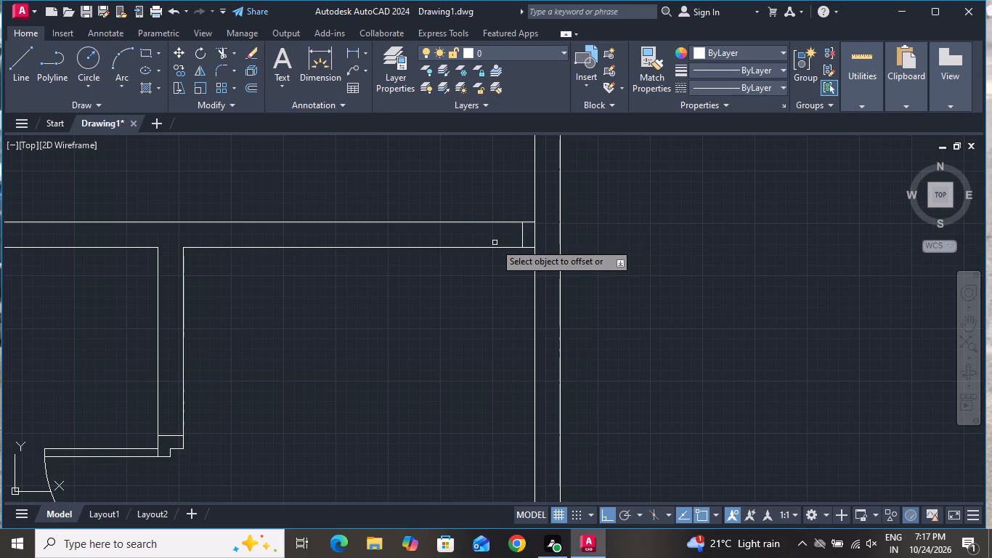
{"action": "left_click", "coordinate": [521, 232]}
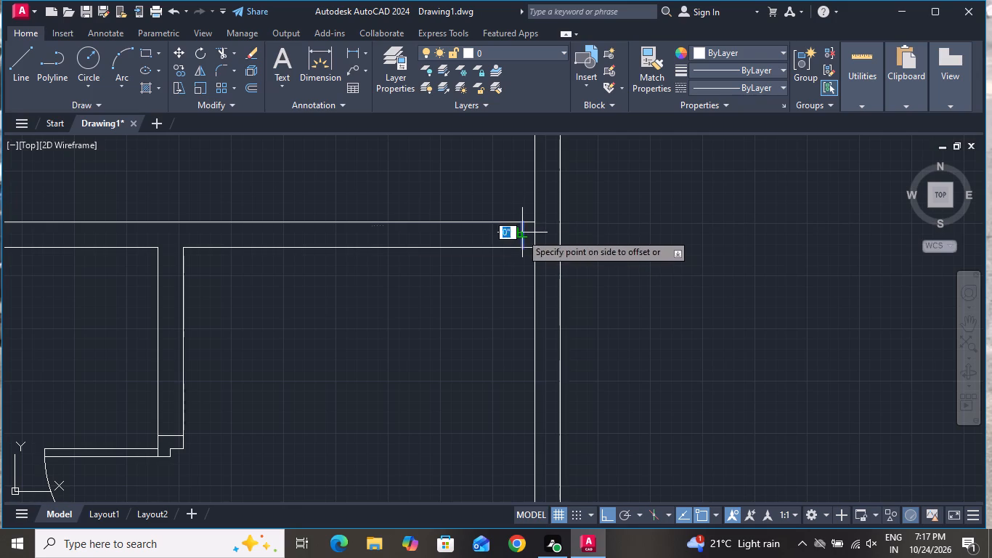
{"action": "left_click", "coordinate": [385, 222]}
{"action": "right_click", "coordinate": [391, 190]}
{"action": "left_click", "coordinate": [410, 212]}
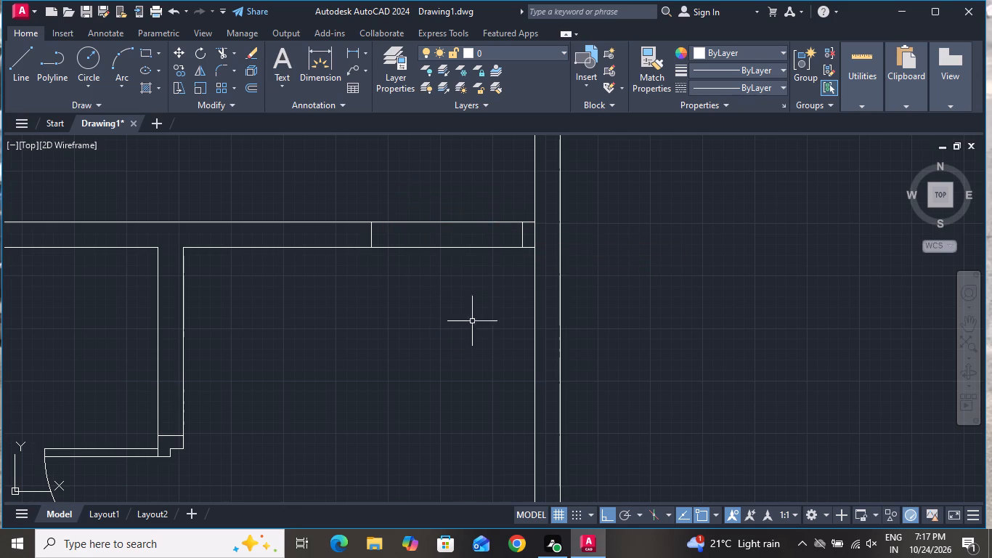
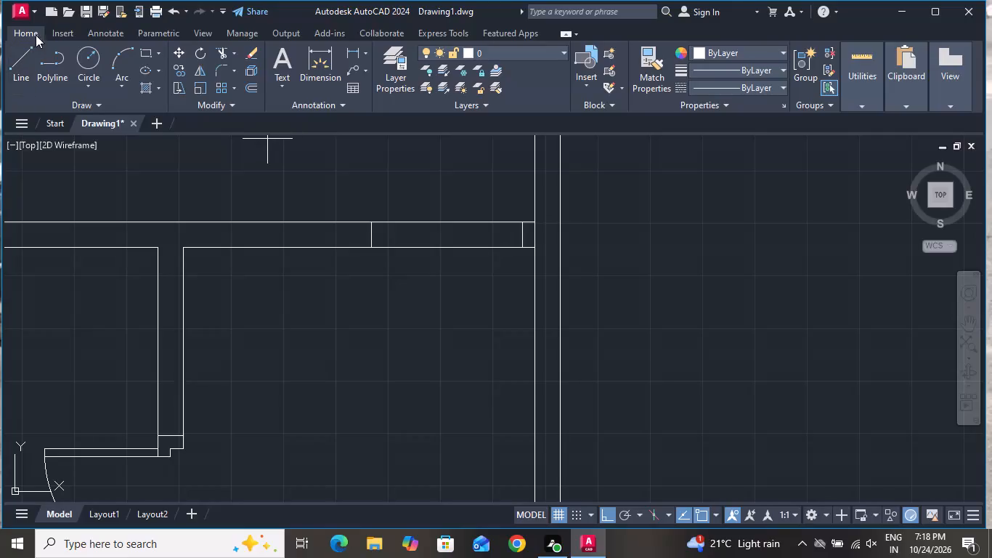
Draw a 3' vertical door leaf line upward from the midpoint of the opening's east jamb line.
{"action": "left_click", "coordinate": [519, 235]}
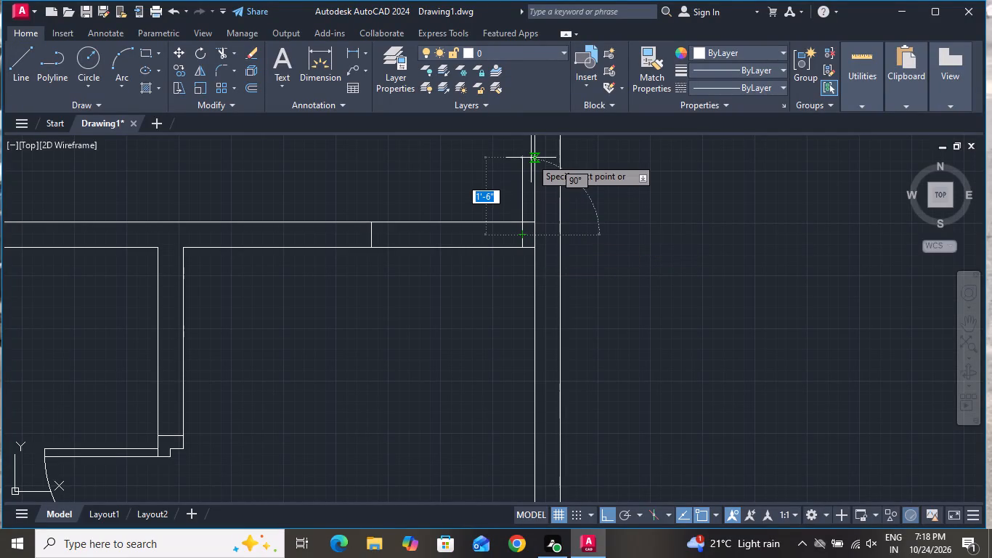
{"action": "type", "text": "3'"}
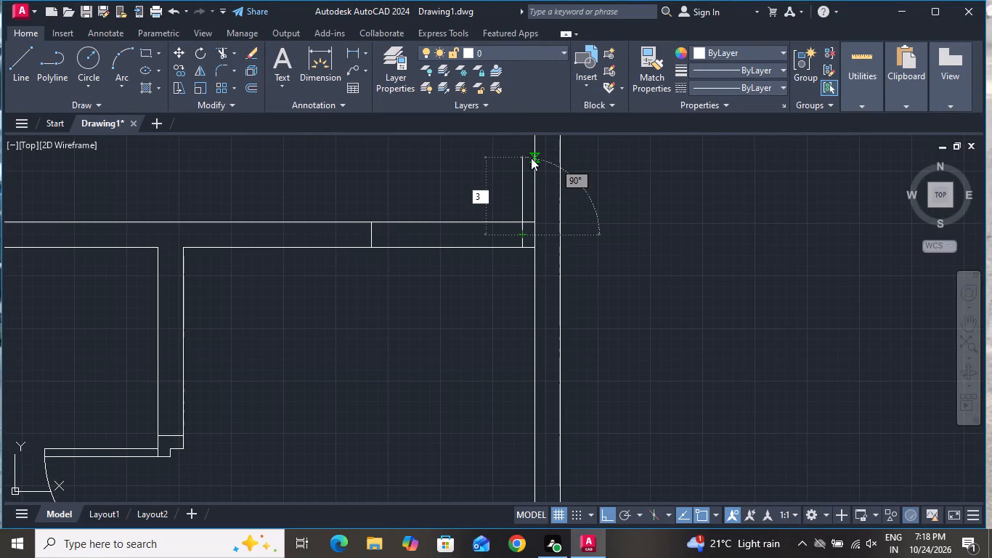
{"action": "key", "text": "Return"}
{"action": "scroll", "coordinate": [461, 290], "scroll_direction": "down", "scroll_amount": 3}
{"action": "right_click", "coordinate": [452, 308]}
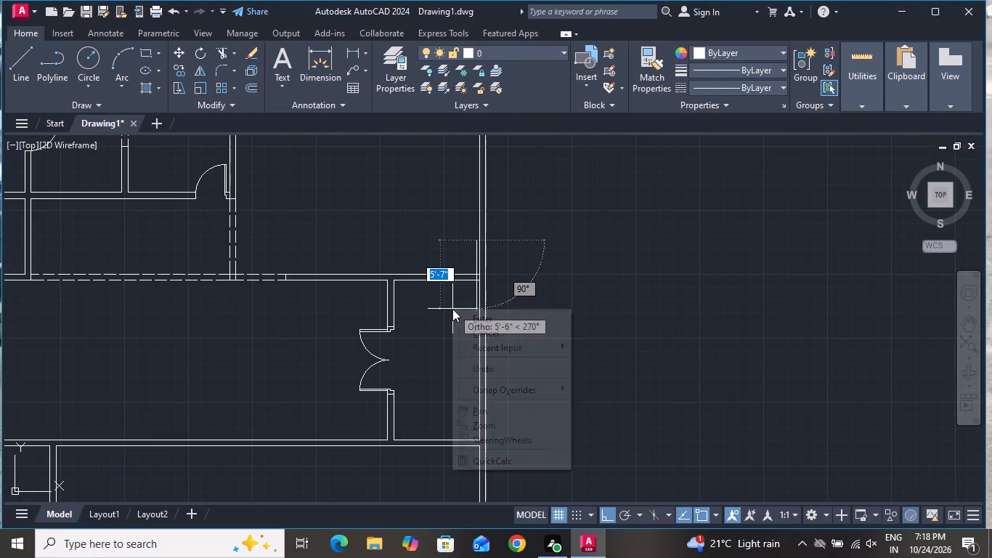
{"action": "left_click", "coordinate": [489, 341]}
{"action": "left_click", "coordinate": [488, 332]}
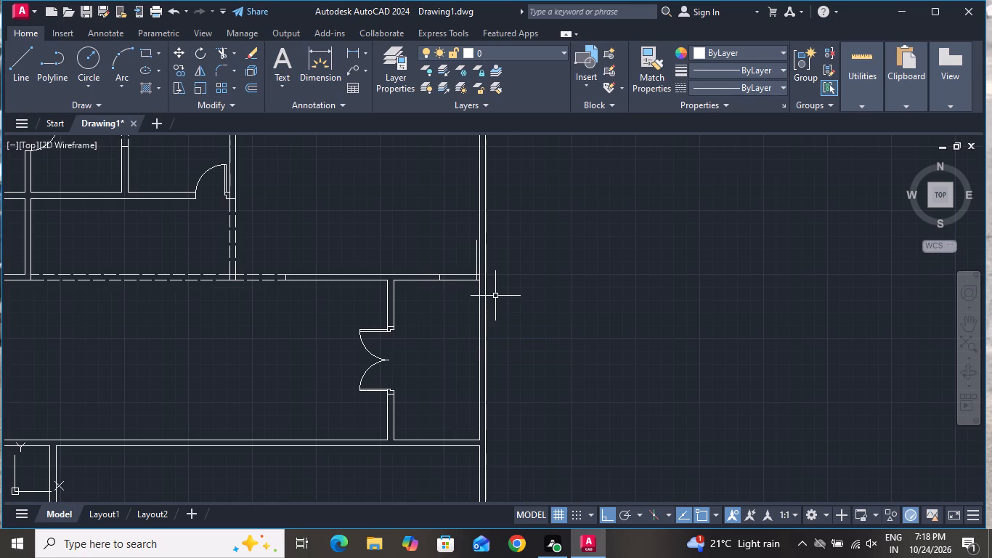
Offset the 3' door leaf line 2" west to give the leaf its thickness.
{"action": "type", "text": "O"}
{"action": "key", "text": "space"}
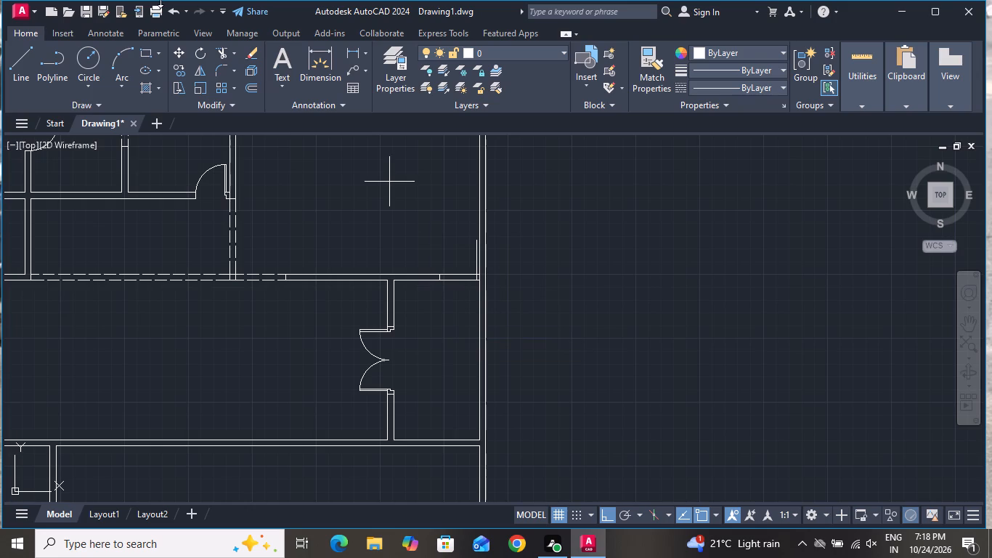
{"action": "key", "text": "2"}
{"action": "key", "text": "shift+quotedbl"}
{"action": "key", "text": "Return"}
{"action": "scroll", "coordinate": [499, 266], "scroll_direction": "up", "scroll_amount": 1}
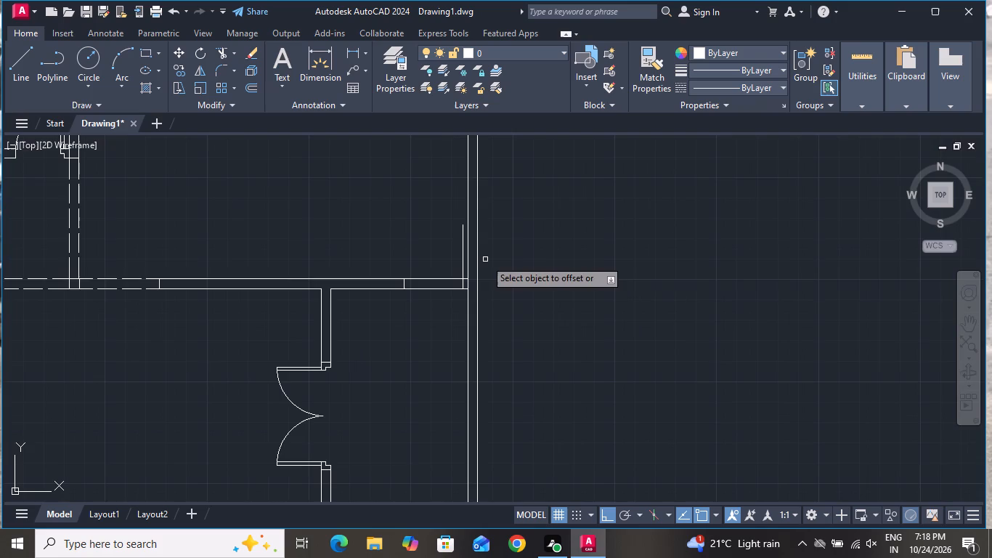
{"action": "scroll", "coordinate": [460, 257], "scroll_direction": "up", "scroll_amount": 3}
{"action": "left_click", "coordinate": [465, 243]}
{"action": "left_click", "coordinate": [433, 249]}
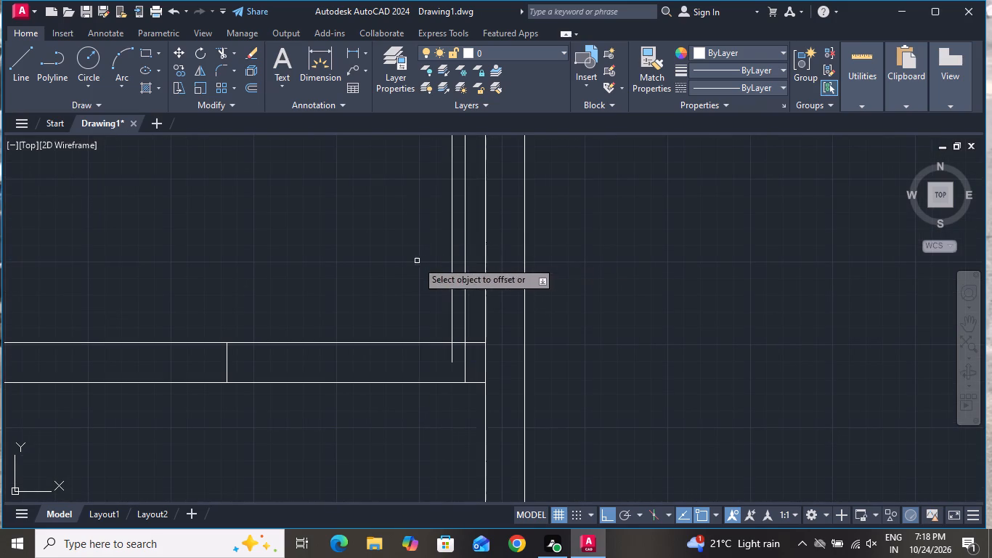
{"action": "right_click", "coordinate": [386, 243]}
{"action": "left_click", "coordinate": [398, 270]}
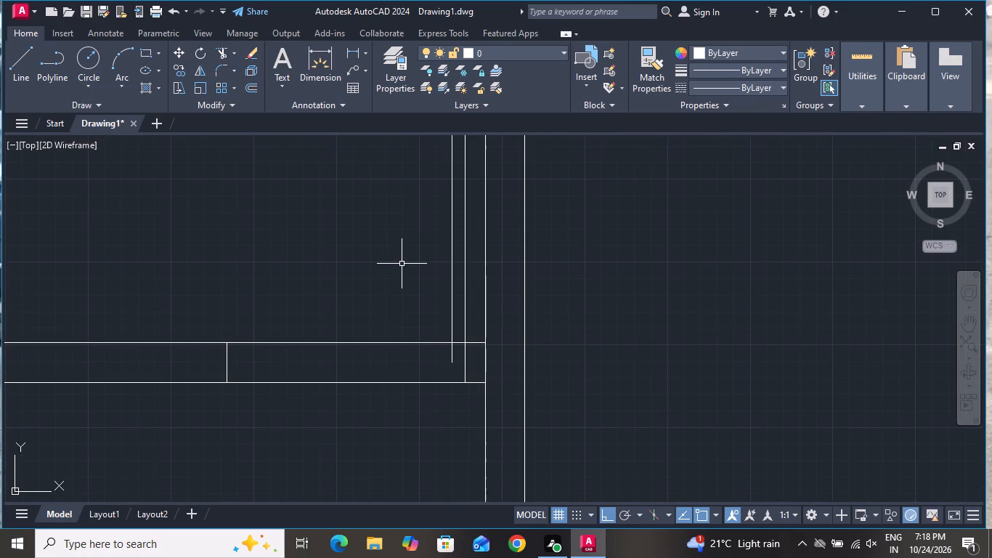
Draw the door swing arc from the west jamb line's midpoint through the top ends of the two leaf lines.
{"action": "type", "text": "A"}
{"action": "key", "text": "space"}
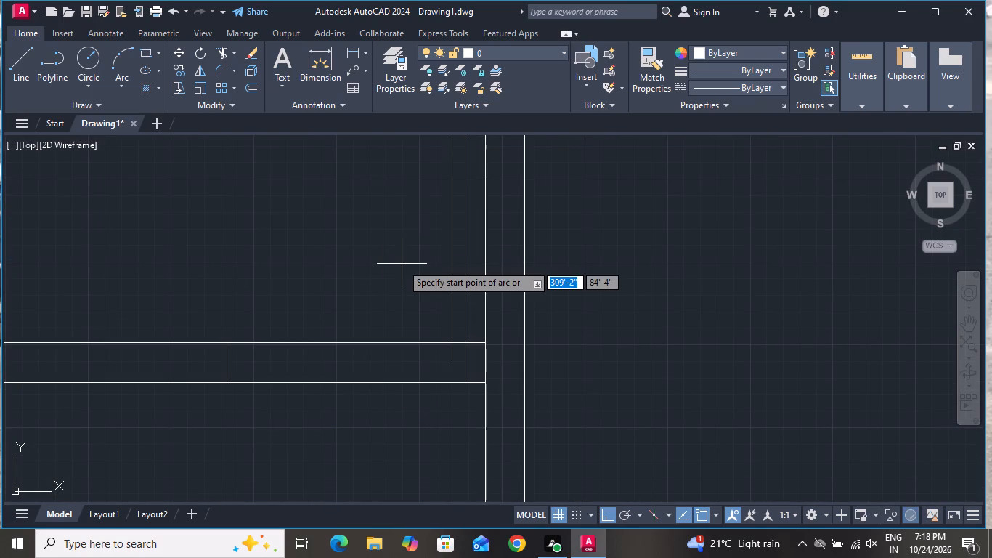
{"action": "left_click", "coordinate": [223, 359]}
{"action": "scroll", "coordinate": [349, 243], "scroll_direction": "down", "scroll_amount": 3}
{"action": "scroll", "coordinate": [324, 177], "scroll_direction": "up", "scroll_amount": 3}
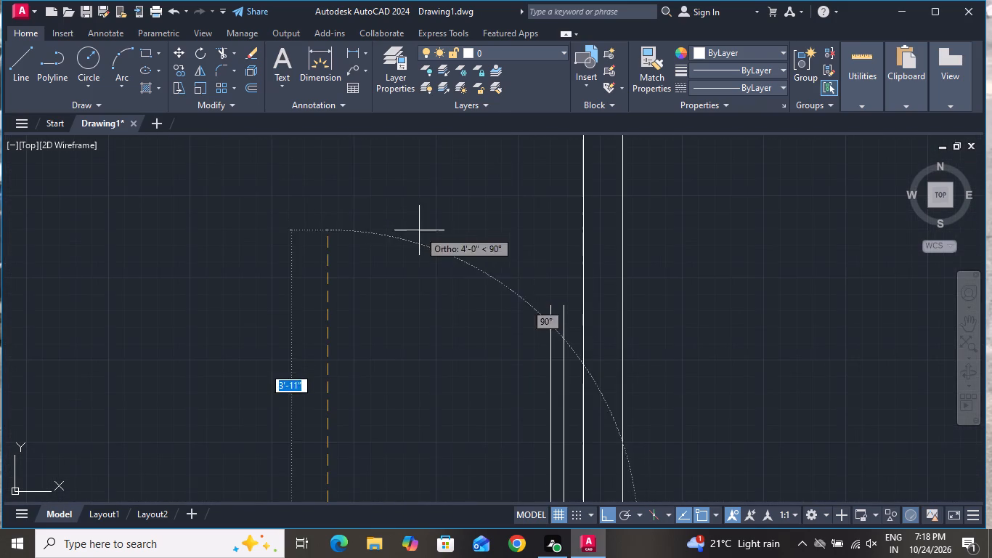
{"action": "left_click", "coordinate": [553, 304]}
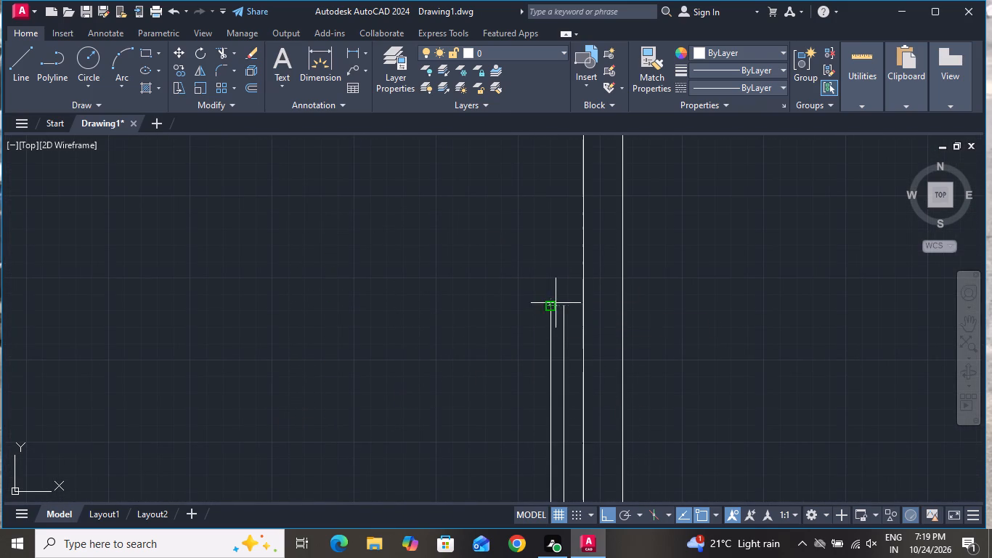
{"action": "left_click", "coordinate": [563, 304]}
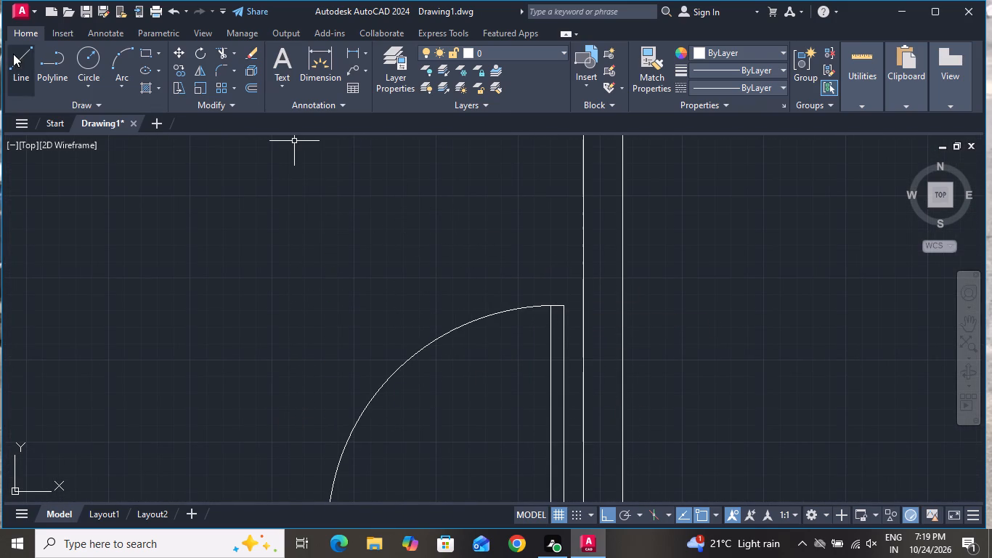
Draw a short horizontal line joining the bottom end of the west leaf line to the east jamb line.
{"action": "left_click", "coordinate": [13, 54]}
{"action": "scroll", "coordinate": [320, 248], "scroll_direction": "down", "scroll_amount": 3}
{"action": "scroll", "coordinate": [389, 326], "scroll_direction": "up", "scroll_amount": 4}
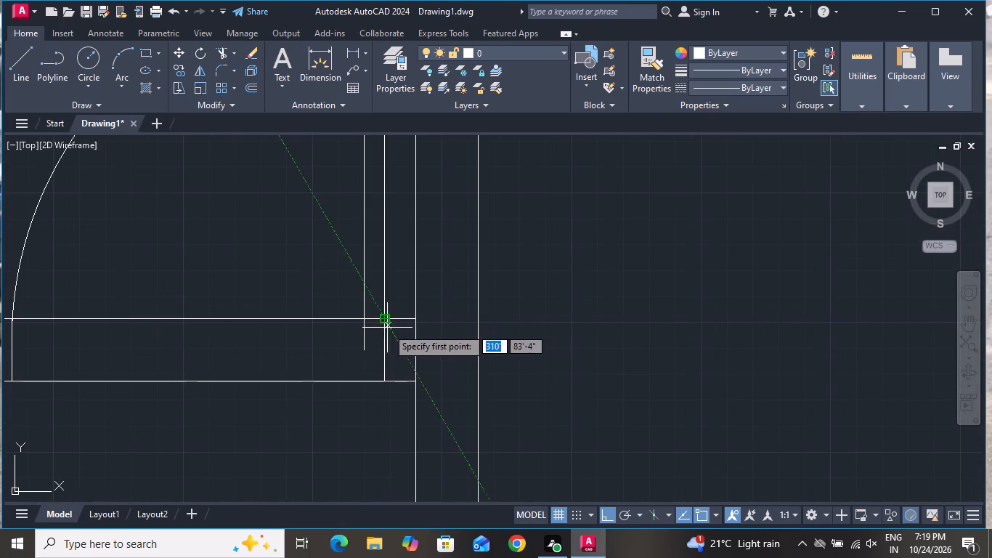
{"action": "left_click", "coordinate": [366, 353]}
{"action": "left_click", "coordinate": [385, 351]}
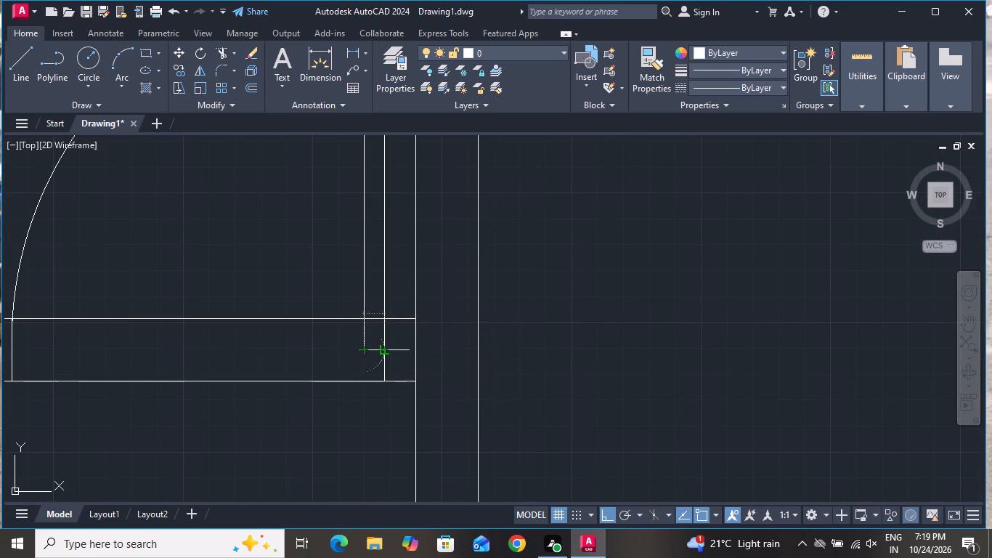
{"action": "right_click", "coordinate": [384, 352]}
{"action": "left_click", "coordinate": [400, 373]}
Trim the east leaf line's segment inside the wall and both wall face lines across the door opening.
{"action": "left_click", "coordinate": [216, 52]}
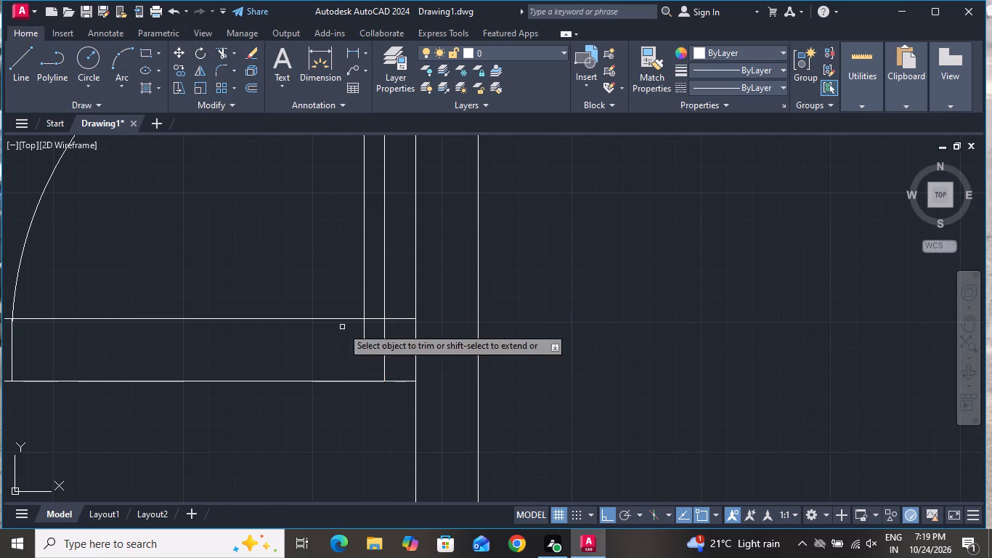
{"action": "left_click", "coordinate": [377, 325]}
{"action": "left_click", "coordinate": [401, 328]}
{"action": "left_click", "coordinate": [326, 336]}
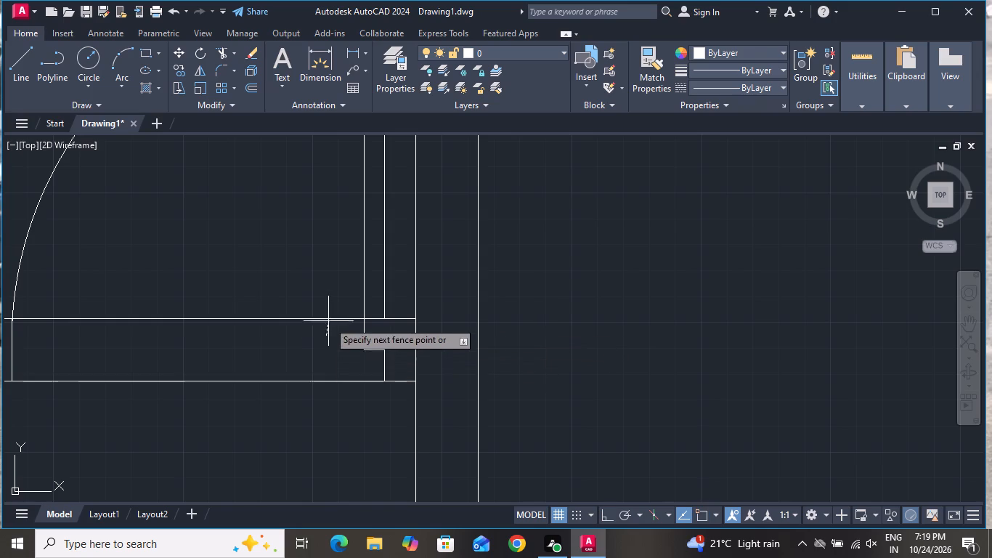
{"action": "scroll", "coordinate": [330, 310], "scroll_direction": "down", "scroll_amount": 1}
{"action": "left_click", "coordinate": [332, 303]}
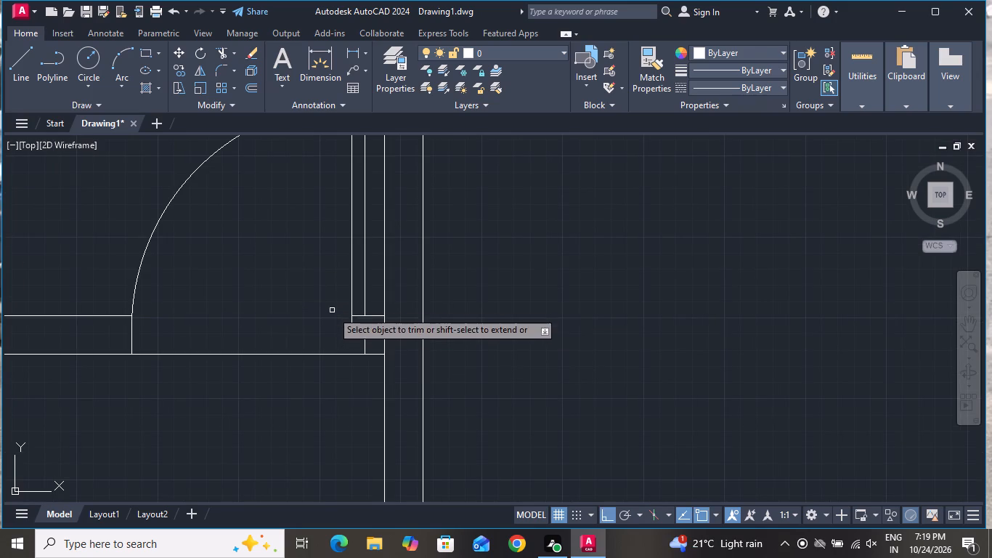
{"action": "left_click", "coordinate": [330, 327]}
{"action": "left_click", "coordinate": [327, 357]}
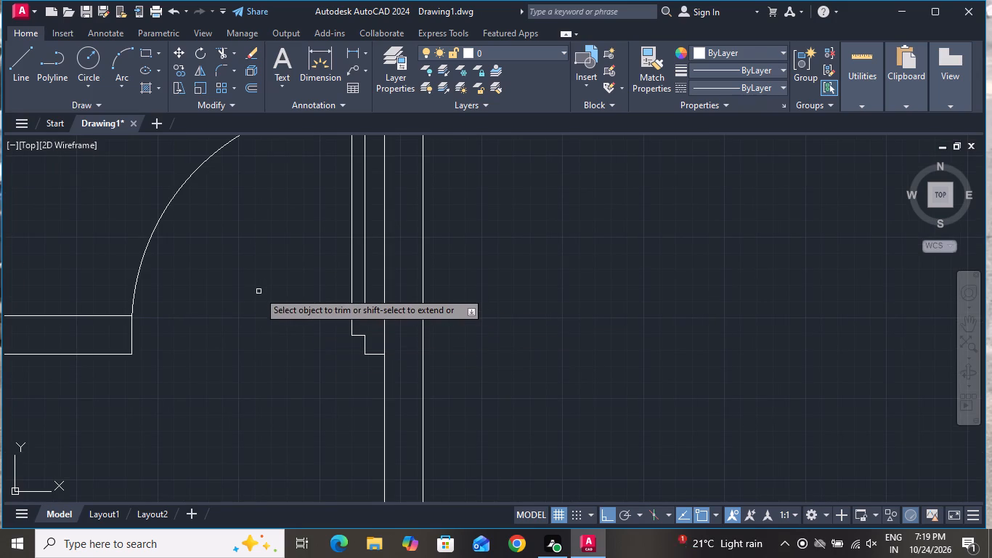
{"action": "right_click", "coordinate": [259, 291]}
{"action": "left_click", "coordinate": [293, 318]}
Draw a short vertical line across the horizontal wall south of the central hall, along the lower partition wall's east face.
{"action": "scroll", "coordinate": [434, 351], "scroll_direction": "down", "scroll_amount": 2}
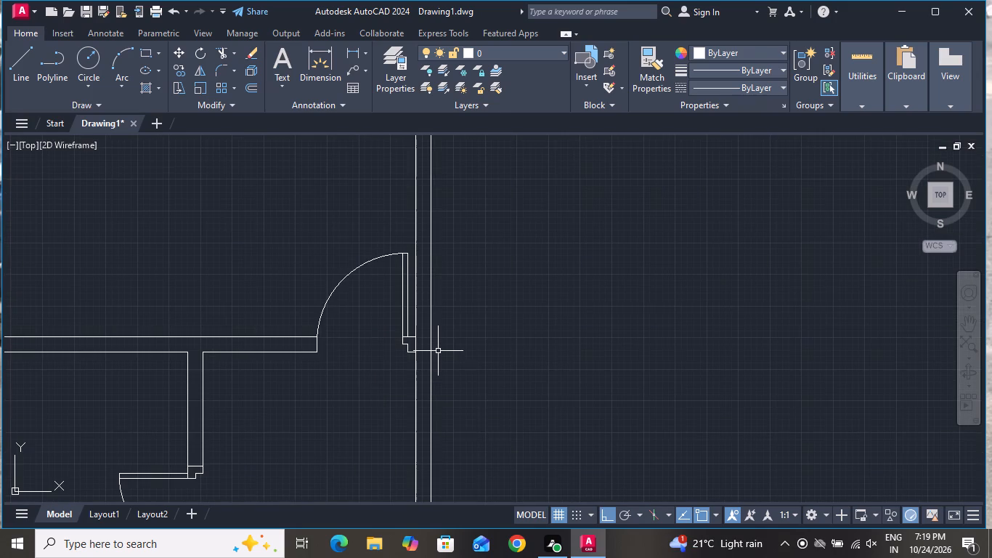
{"action": "scroll", "coordinate": [453, 336], "scroll_direction": "down", "scroll_amount": 2}
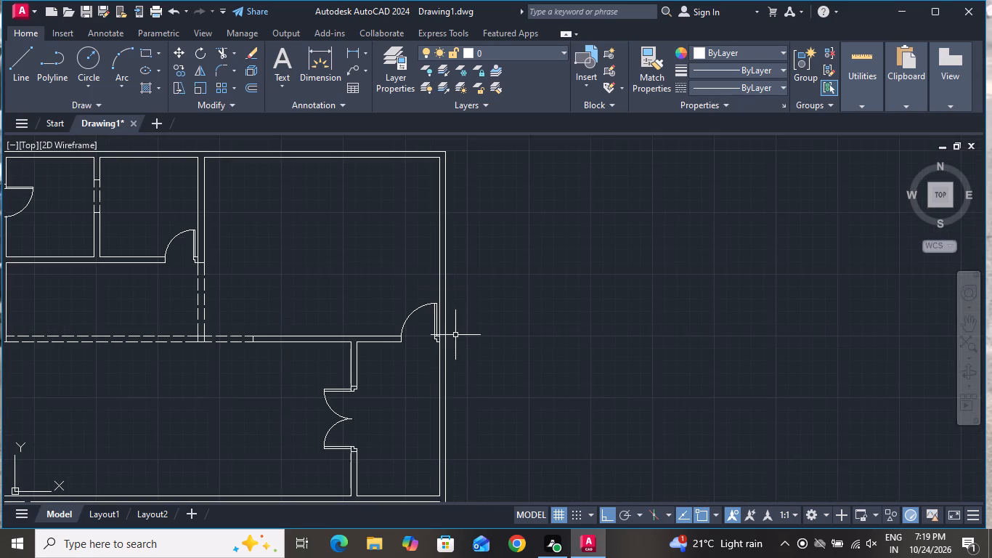
{"action": "scroll", "coordinate": [456, 335], "scroll_direction": "down", "scroll_amount": 1}
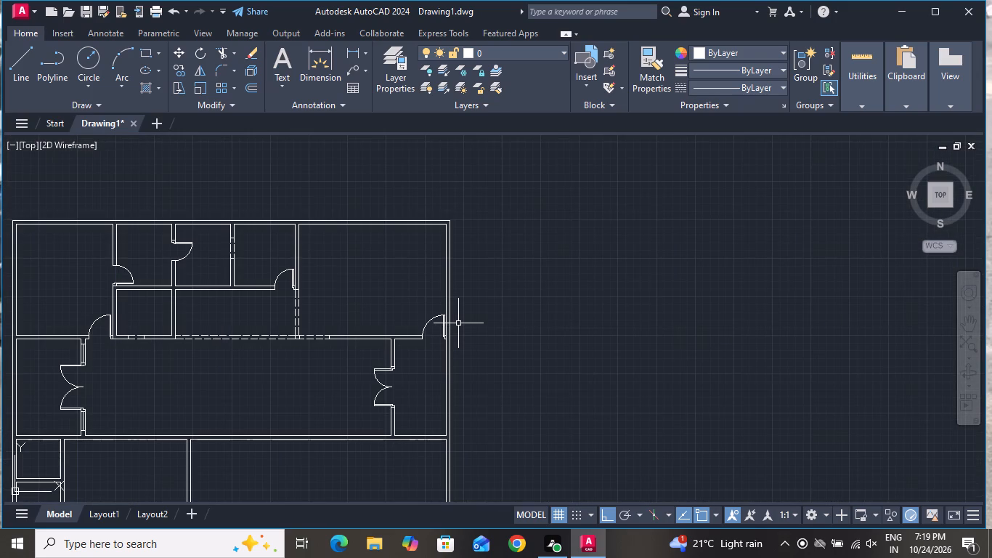
{"action": "left_click", "coordinate": [31, 65]}
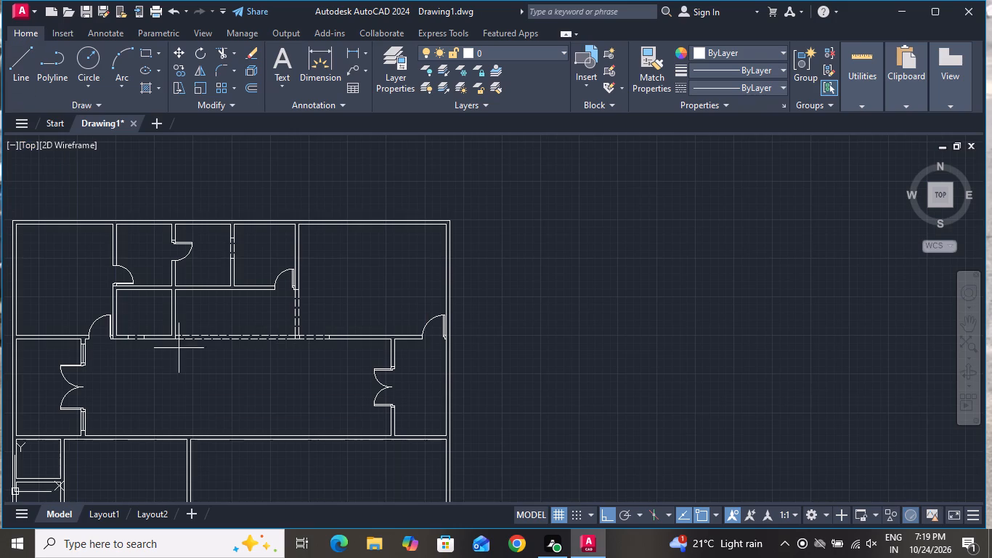
{"action": "scroll", "coordinate": [187, 453], "scroll_direction": "up", "scroll_amount": 2}
{"action": "left_click", "coordinate": [190, 424]}
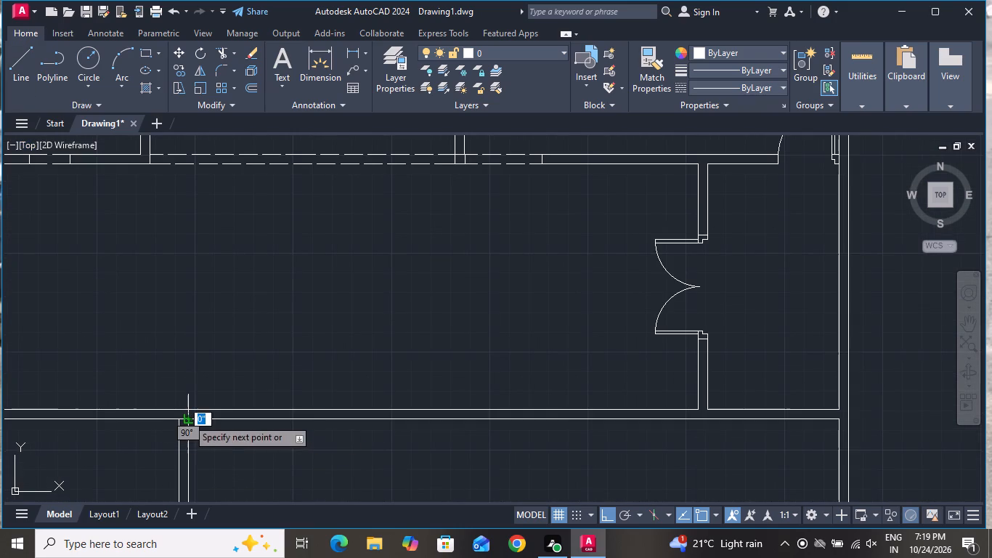
{"action": "left_click", "coordinate": [187, 410]}
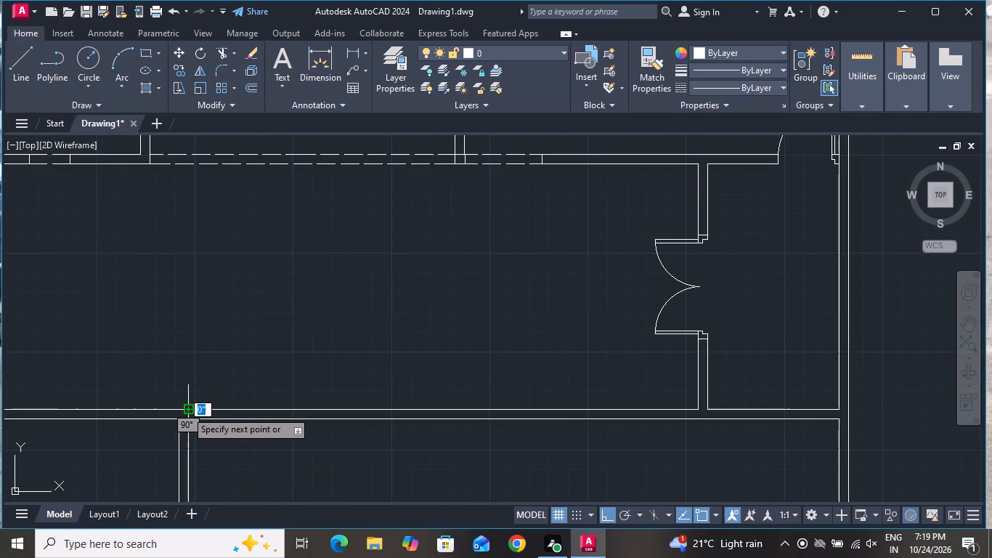
{"action": "right_click", "coordinate": [186, 411]}
{"action": "left_click", "coordinate": [264, 273]}
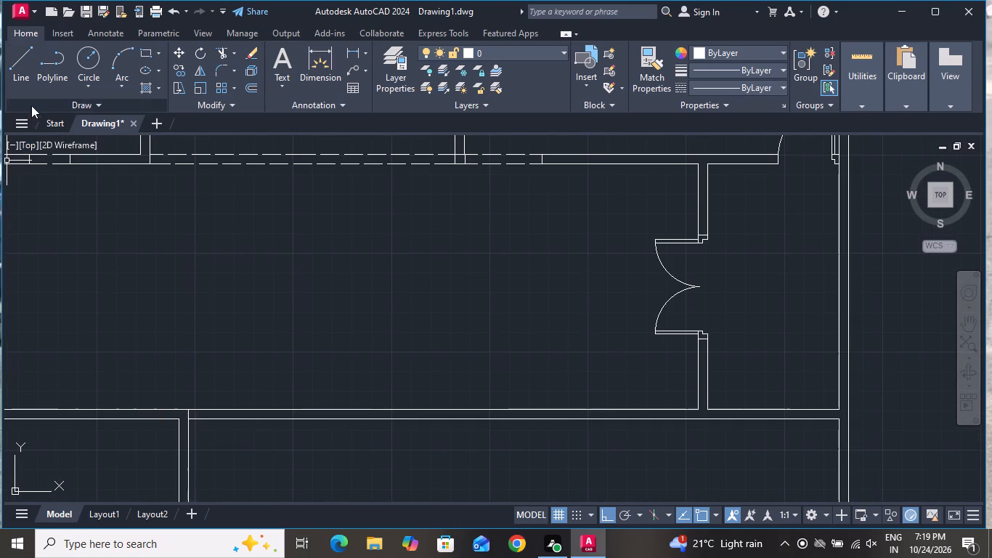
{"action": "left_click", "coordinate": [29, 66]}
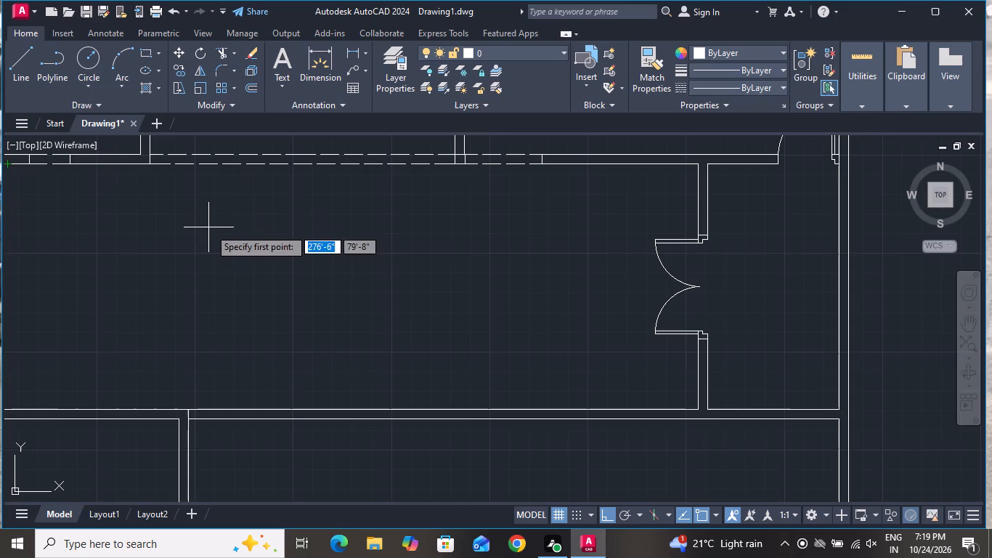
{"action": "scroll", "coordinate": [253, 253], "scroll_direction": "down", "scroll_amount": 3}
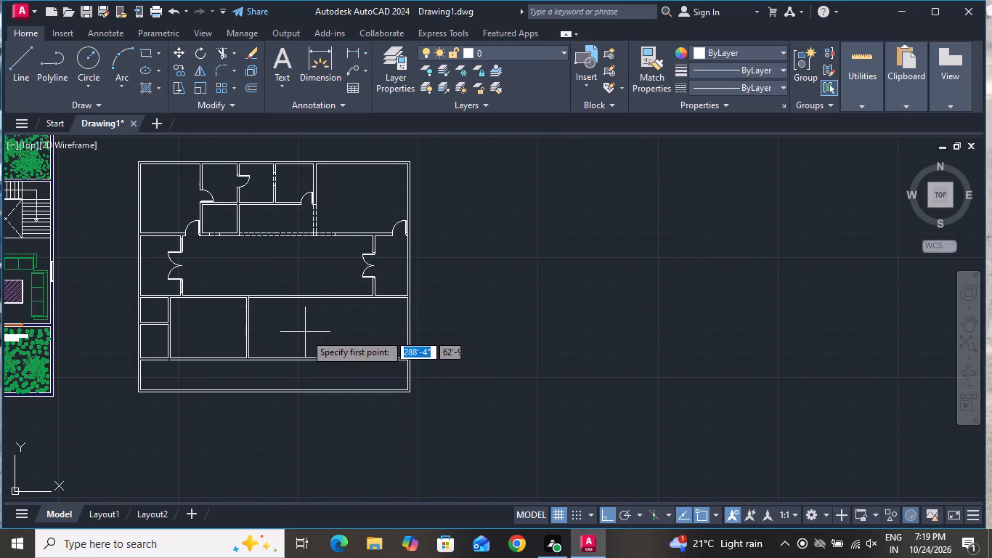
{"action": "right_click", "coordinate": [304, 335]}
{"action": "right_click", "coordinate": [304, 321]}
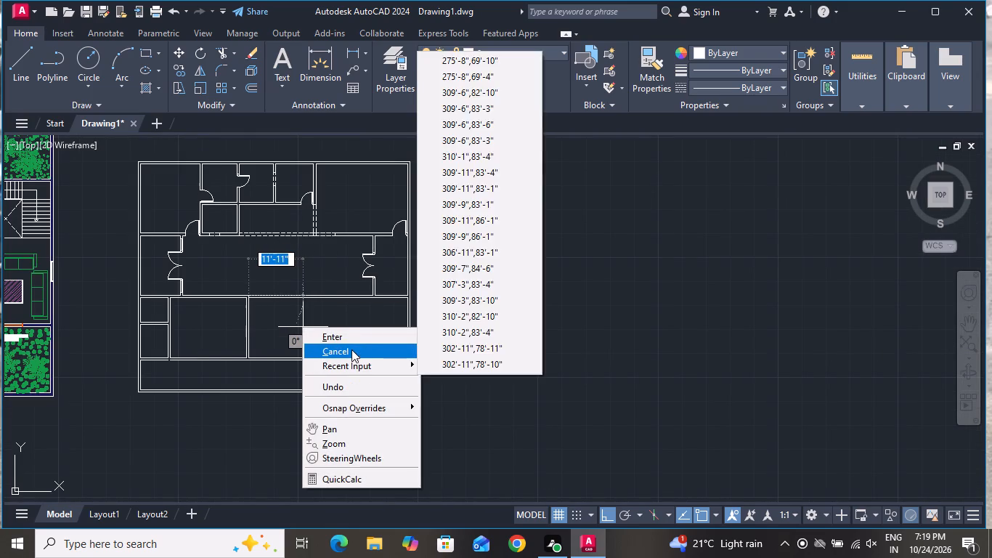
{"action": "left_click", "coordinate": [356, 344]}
Offset the inner face line of the large lower east room's east wall through a point about 19'-10" to the west.
{"action": "scroll", "coordinate": [459, 430], "scroll_direction": "down", "scroll_amount": 1}
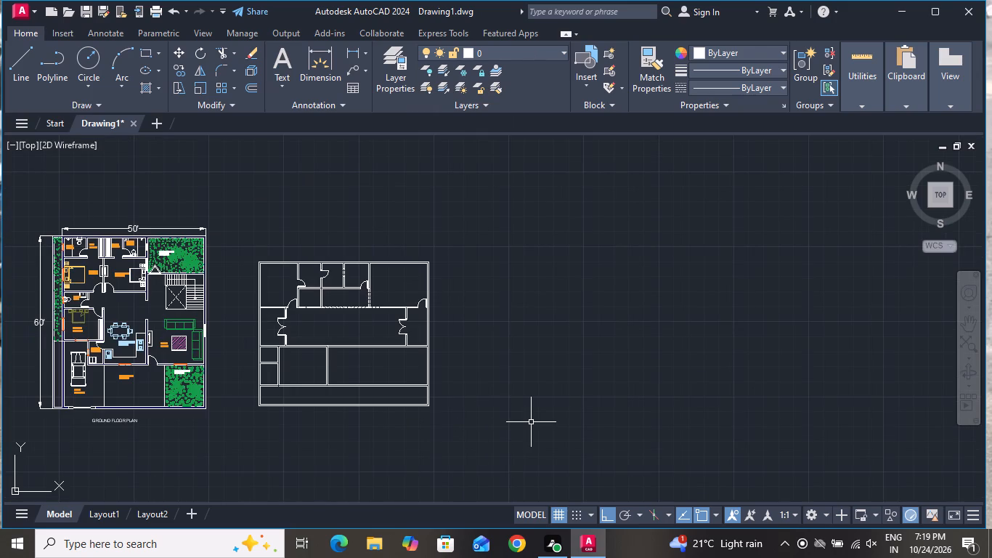
{"action": "type", "text": "O T"}
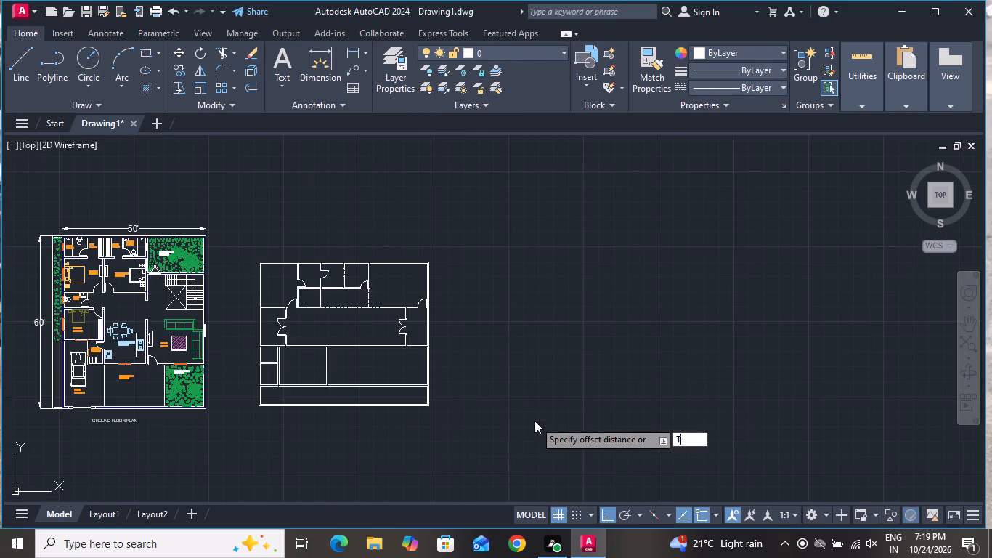
{"action": "key", "text": "space"}
{"action": "scroll", "coordinate": [415, 371], "scroll_direction": "up", "scroll_amount": 3}
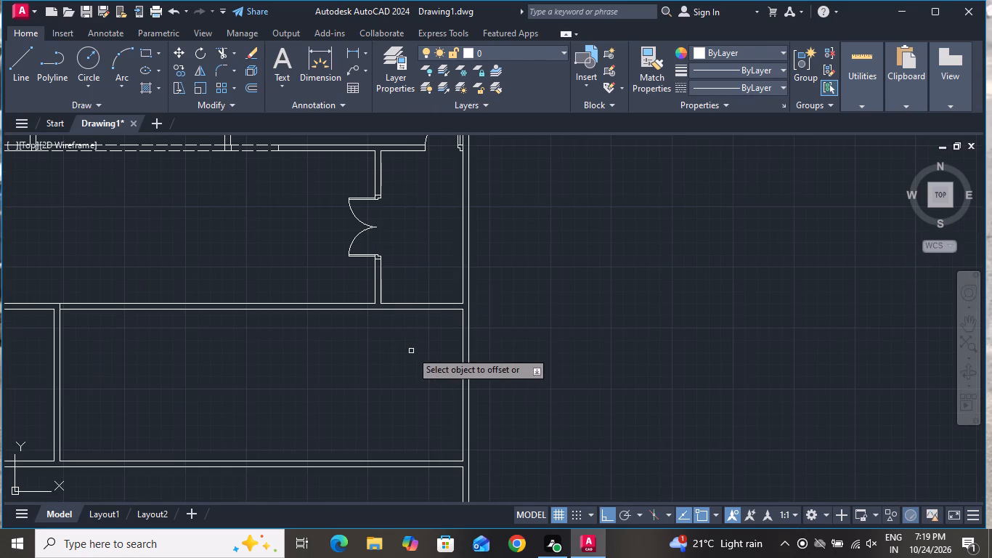
{"action": "left_click", "coordinate": [462, 344]}
{"action": "scroll", "coordinate": [338, 439], "scroll_direction": "down", "scroll_amount": 1}
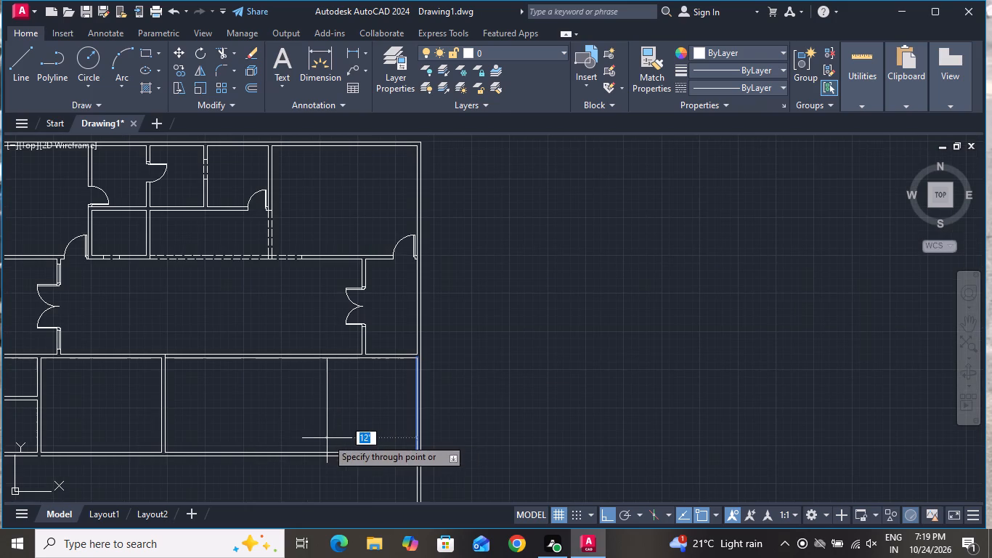
{"action": "left_click", "coordinate": [272, 439]}
Offset the new vertical partition line 6" to the west to form the second wall face.
{"action": "left_click", "coordinate": [271, 437]}
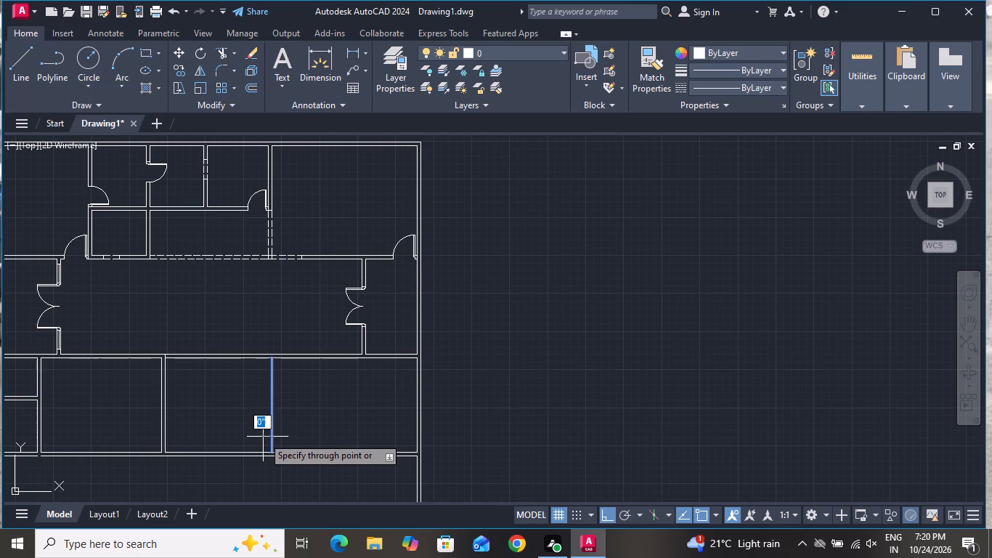
{"action": "key", "text": "6"}
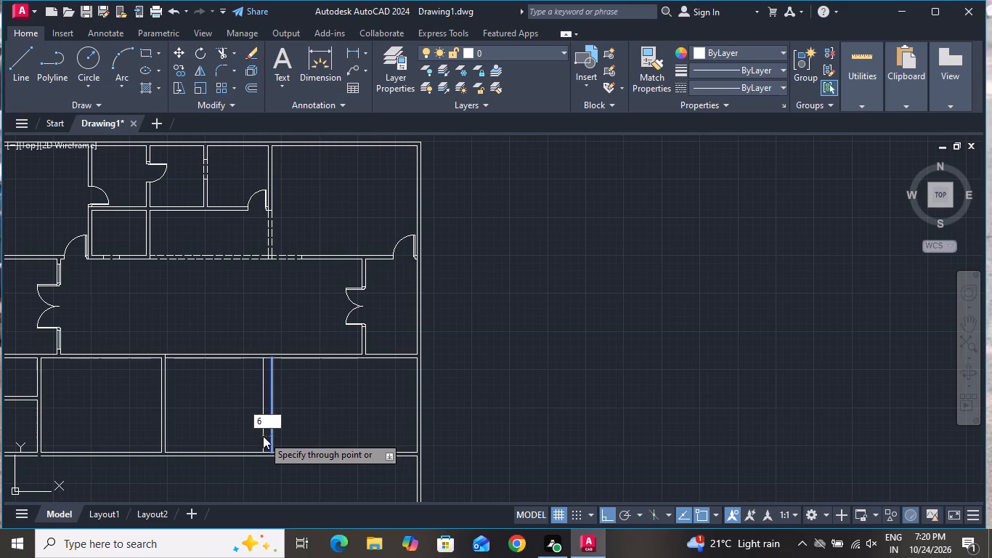
{"action": "key", "text": "shift+quotedbl"}
{"action": "key", "text": "Return"}
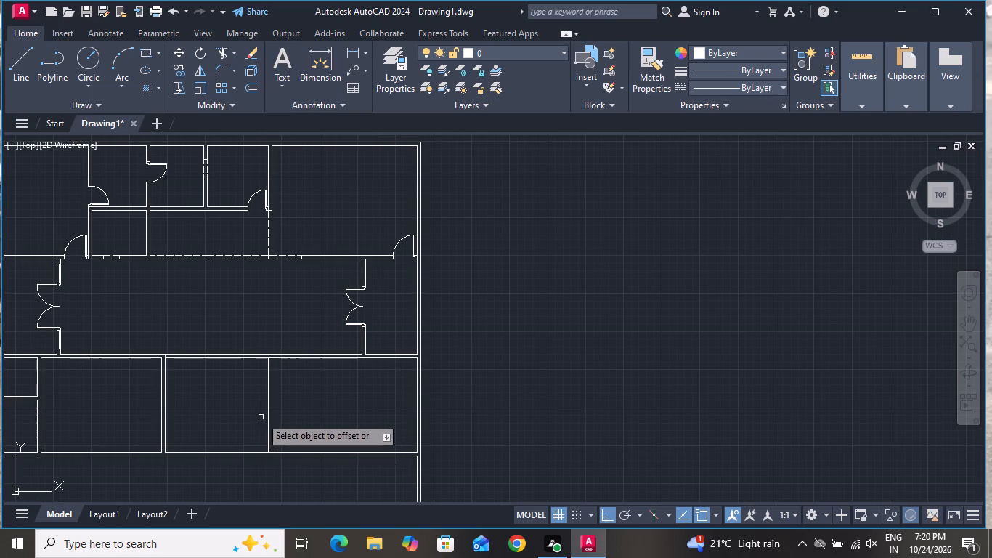
{"action": "right_click", "coordinate": [237, 405]}
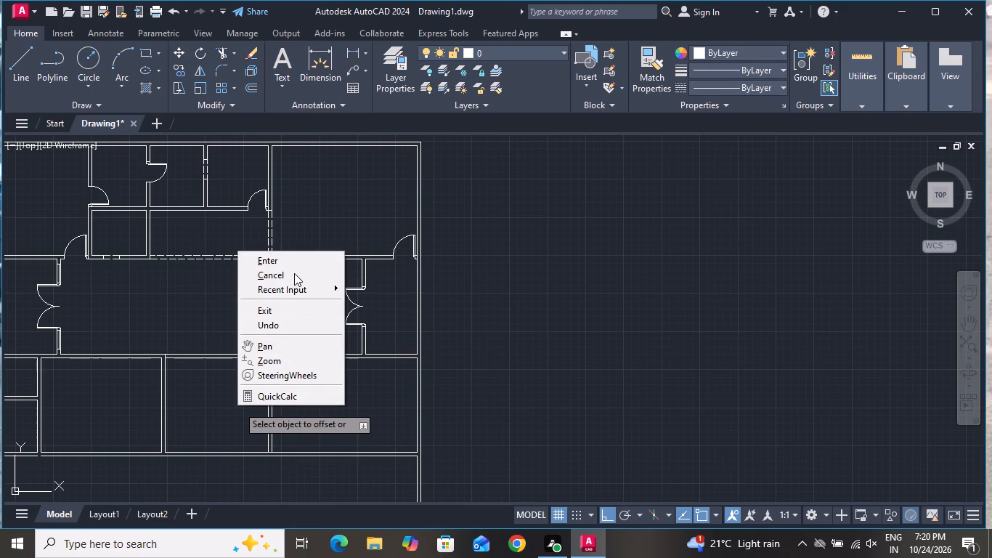
{"action": "left_click", "coordinate": [294, 273]}
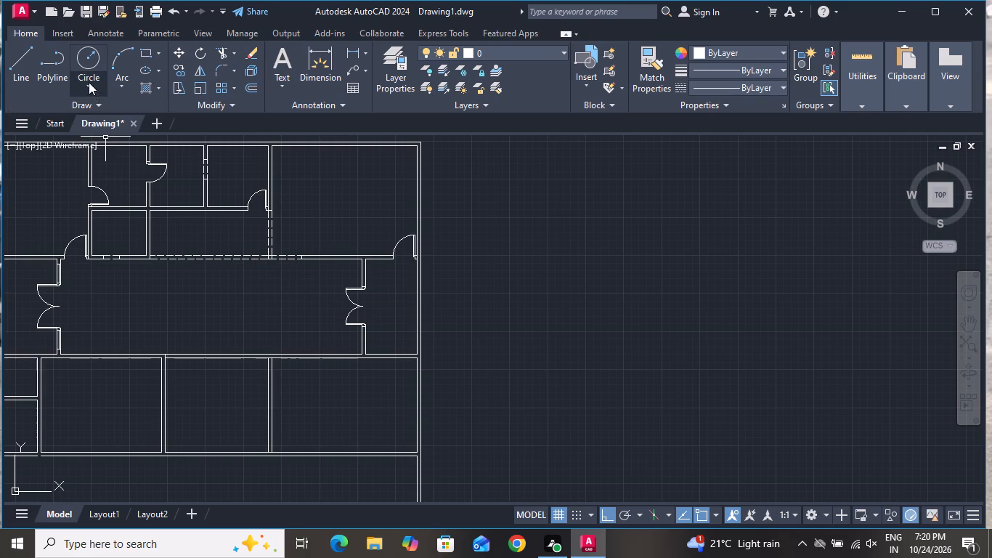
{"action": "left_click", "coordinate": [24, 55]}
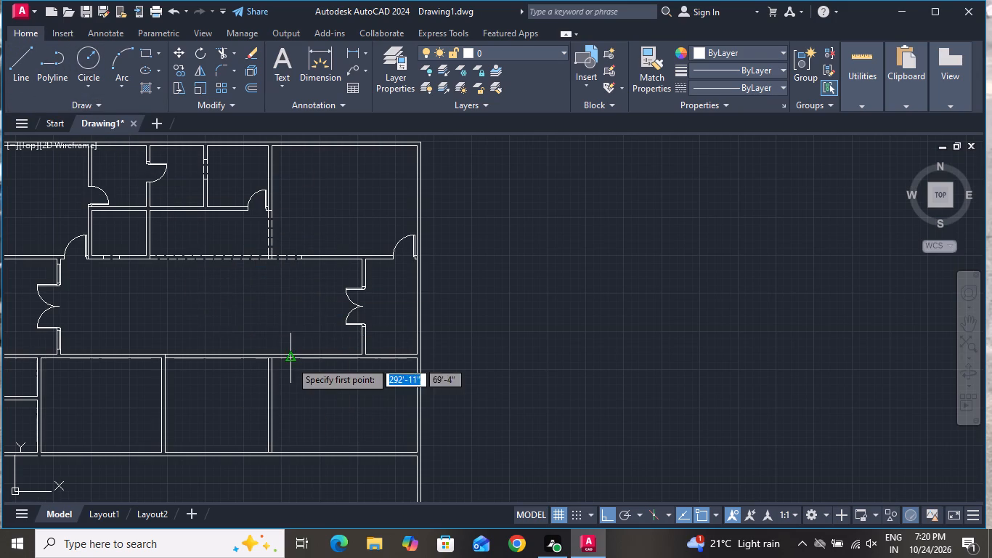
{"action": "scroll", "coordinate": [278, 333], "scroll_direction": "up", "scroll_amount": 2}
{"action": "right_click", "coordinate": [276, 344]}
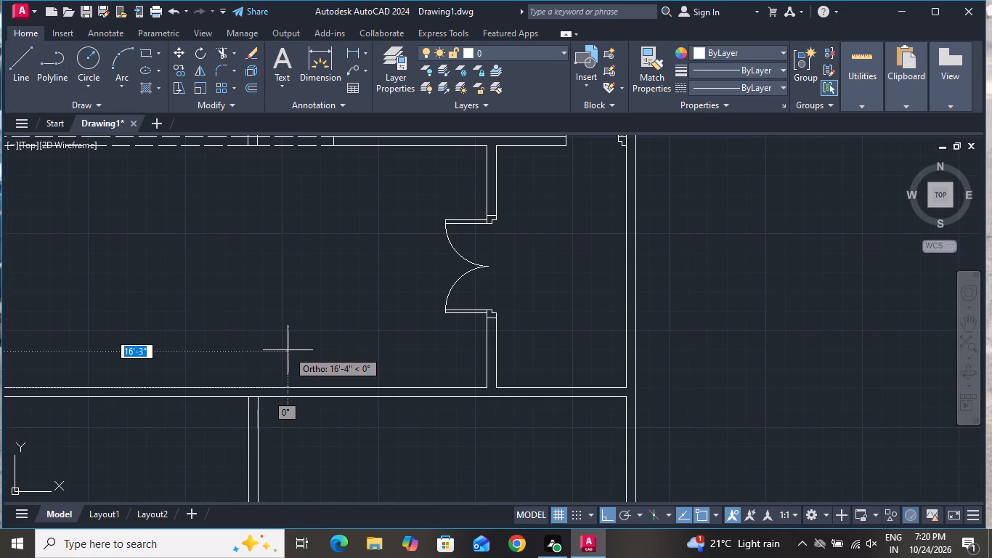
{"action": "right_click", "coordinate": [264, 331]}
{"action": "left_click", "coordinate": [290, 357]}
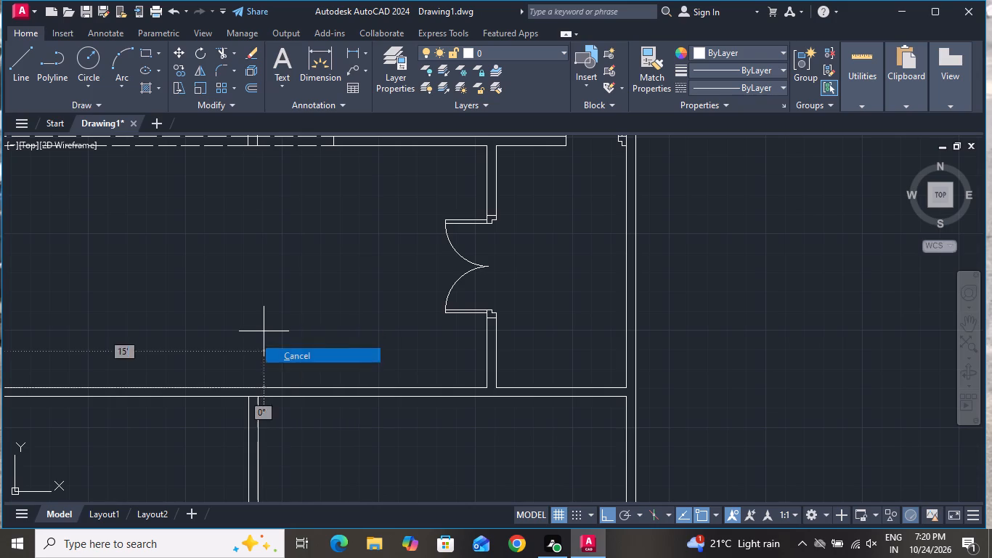
Extend both lines of the new partition north to the upper face line of the hall's south wall.
{"action": "type", "text": "EX"}
{"action": "key", "text": "space"}
{"action": "key", "text": "space"}
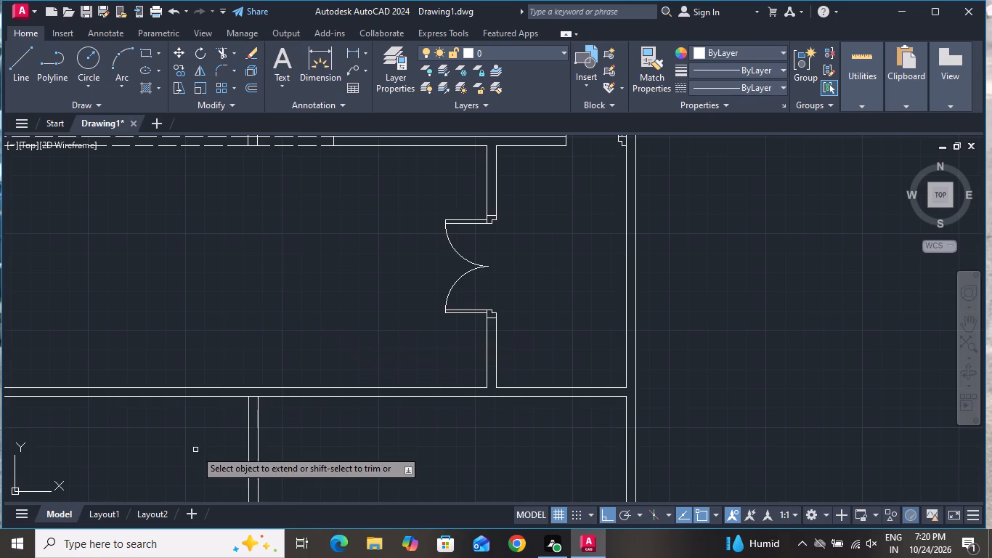
{"action": "left_click", "coordinate": [200, 446]}
{"action": "left_click", "coordinate": [282, 441]}
{"action": "right_click", "coordinate": [277, 293]}
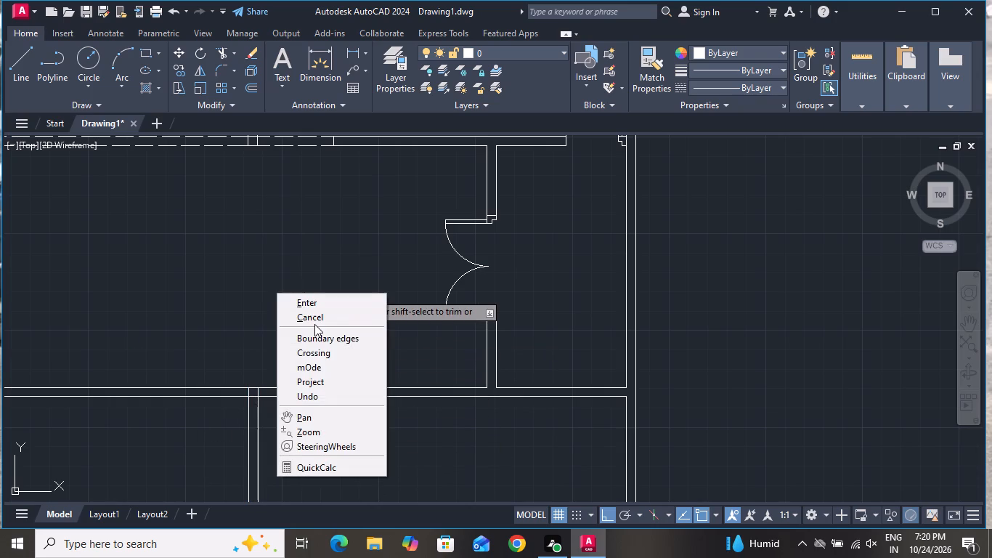
{"action": "left_click", "coordinate": [314, 324]}
{"action": "left_click", "coordinate": [316, 319]}
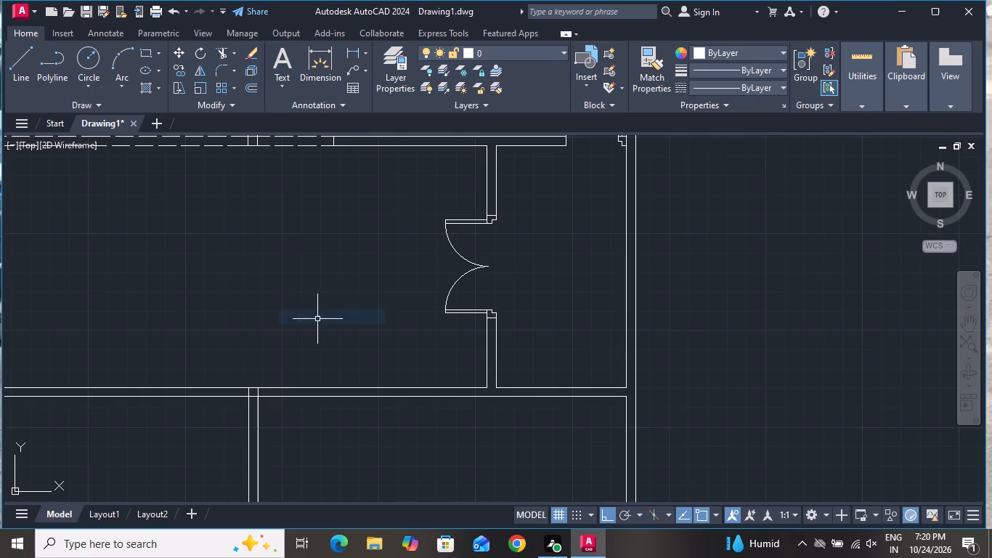
Trim the hall's south wall: its lower face line inside the new partition, and both face lines across the middle lower room.
{"action": "left_click", "coordinate": [219, 47]}
{"action": "scroll", "coordinate": [240, 408], "scroll_direction": "up", "scroll_amount": 3}
{"action": "left_click", "coordinate": [286, 378]}
{"action": "left_click", "coordinate": [294, 347]}
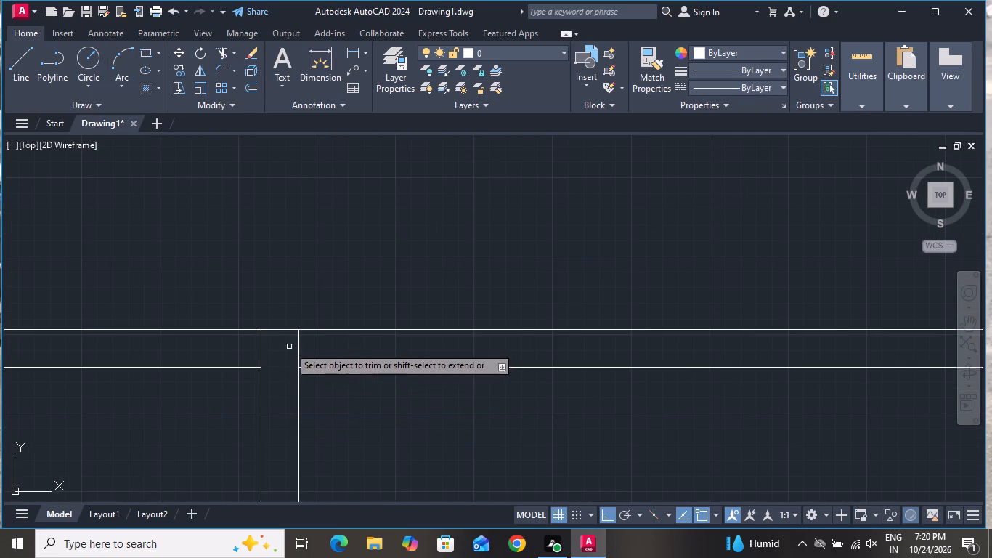
{"action": "scroll", "coordinate": [336, 256], "scroll_direction": "down", "scroll_amount": 4}
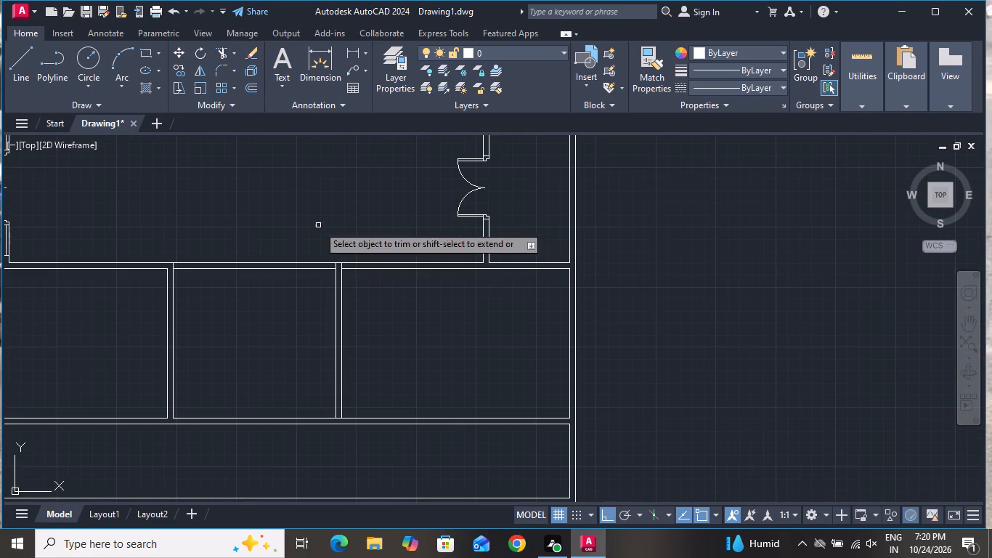
{"action": "left_click", "coordinate": [318, 225]}
{"action": "left_click", "coordinate": [290, 307]}
{"action": "right_click", "coordinate": [278, 248]}
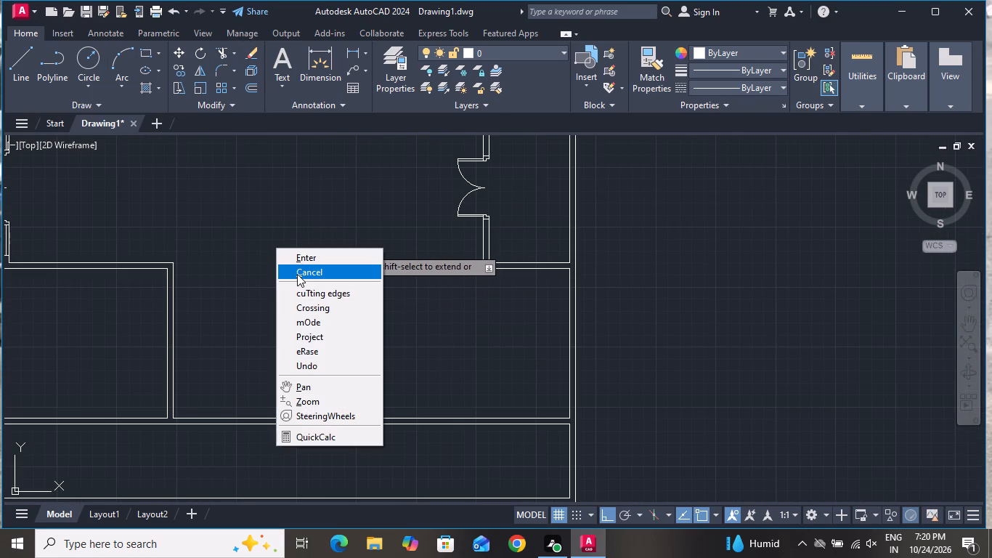
{"action": "left_click", "coordinate": [300, 270]}
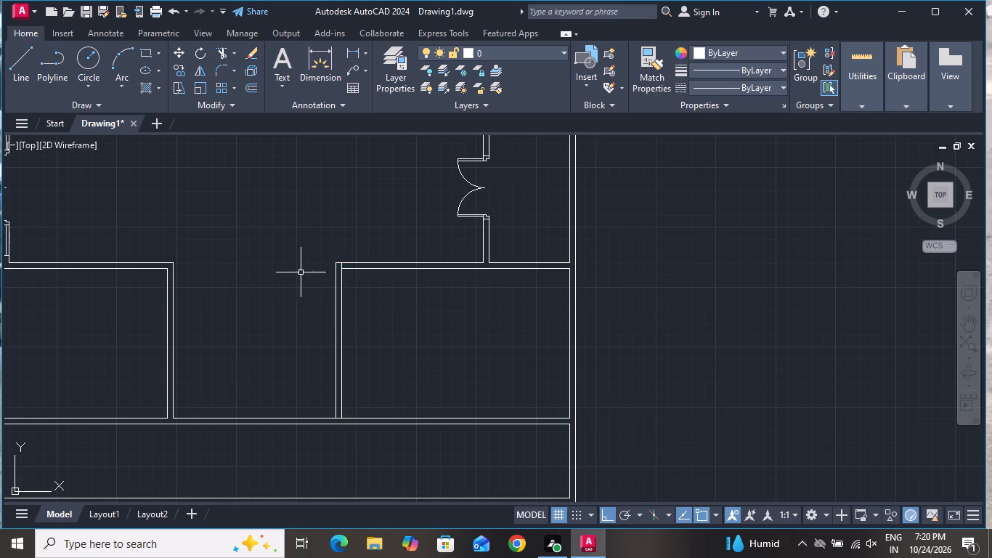
Draw a horizontal line in the ACAD_ISO02W100 linetype across the middle room's opening, joining the top ends of the two partitions.
{"action": "scroll", "coordinate": [303, 278], "scroll_direction": "down", "scroll_amount": 3}
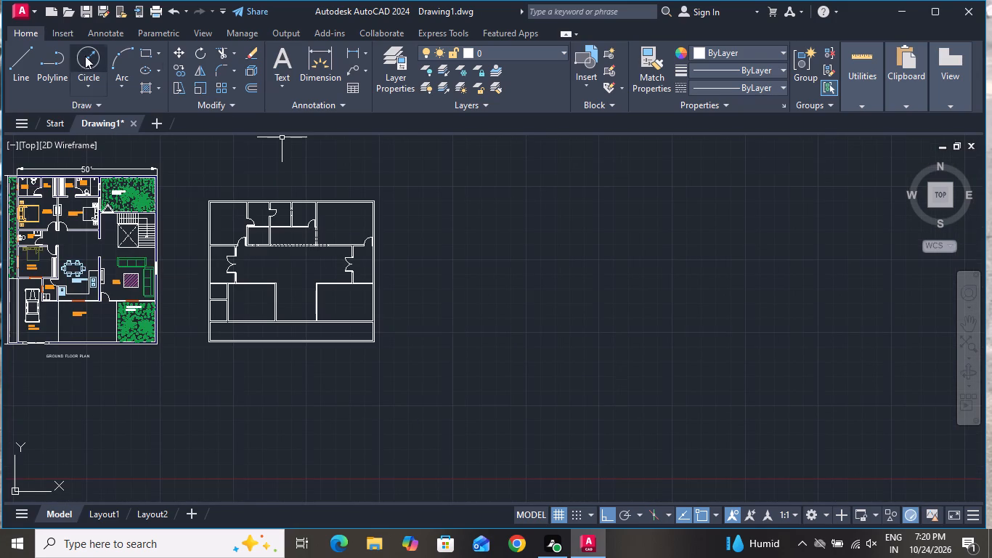
{"action": "left_click", "coordinate": [763, 86]}
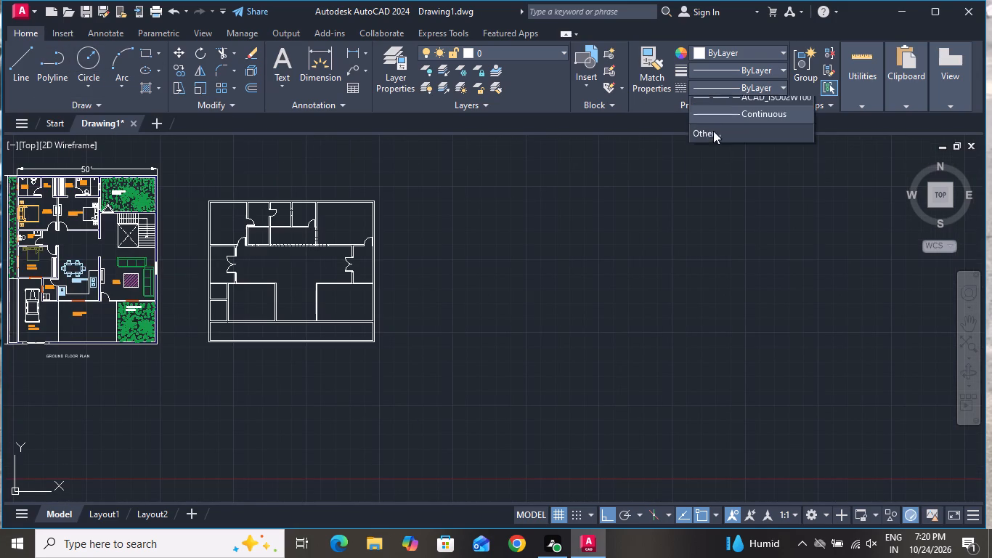
{"action": "left_click", "coordinate": [704, 136]}
{"action": "left_click", "coordinate": [15, 62]}
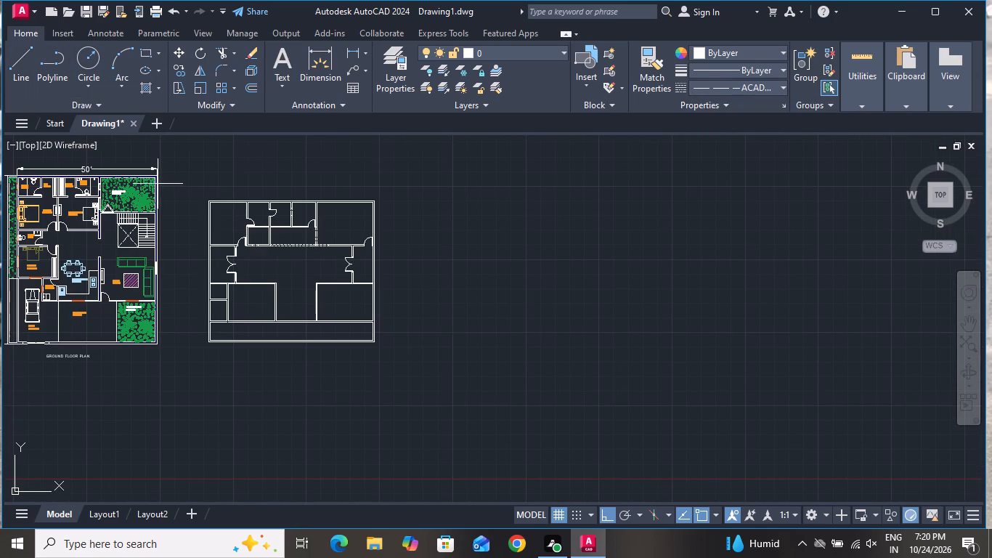
{"action": "scroll", "coordinate": [282, 255], "scroll_direction": "up", "scroll_amount": 3}
{"action": "scroll", "coordinate": [258, 360], "scroll_direction": "up", "scroll_amount": 1}
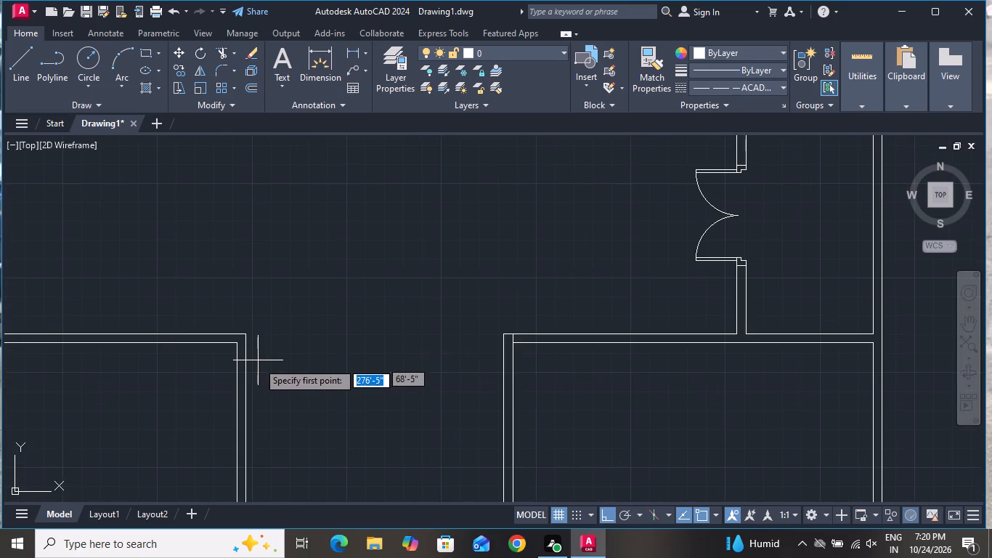
{"action": "scroll", "coordinate": [264, 360], "scroll_direction": "up", "scroll_amount": 1}
{"action": "left_click", "coordinate": [236, 316]}
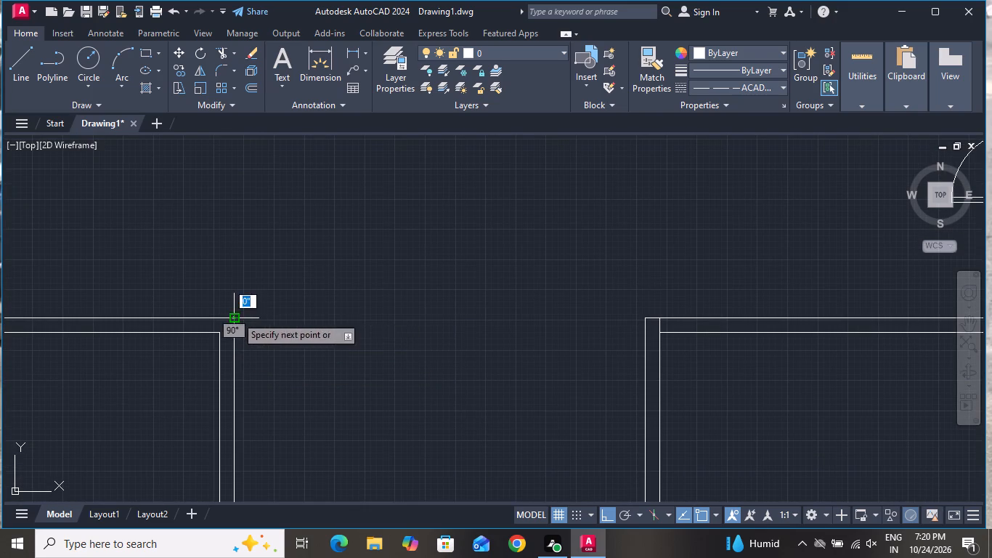
{"action": "left_click", "coordinate": [643, 317]}
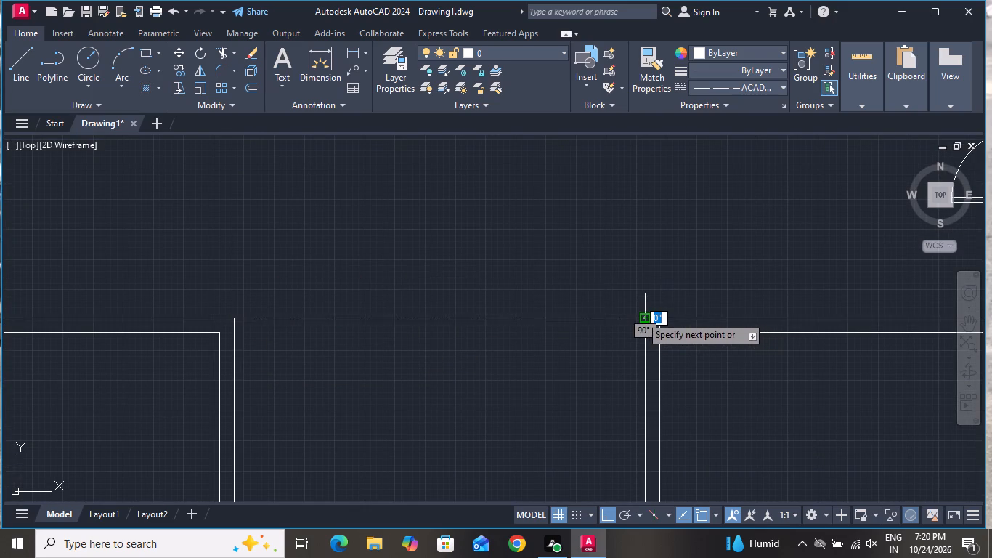
{"action": "right_click", "coordinate": [640, 319]}
{"action": "left_click", "coordinate": [646, 342]}
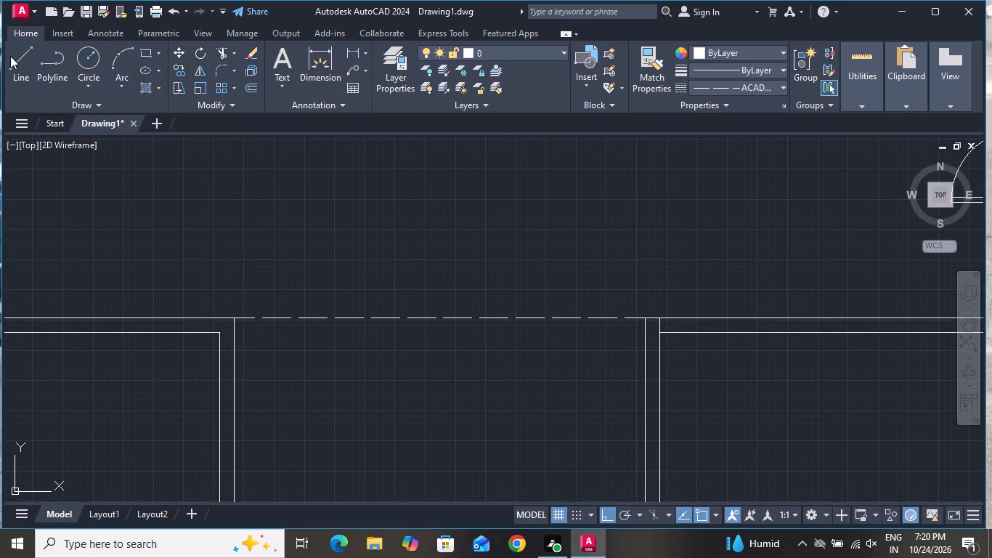
Draw a second dashed line about 14'-1" long across the opening, level with the wall's lower face.
{"action": "left_click", "coordinate": [11, 56]}
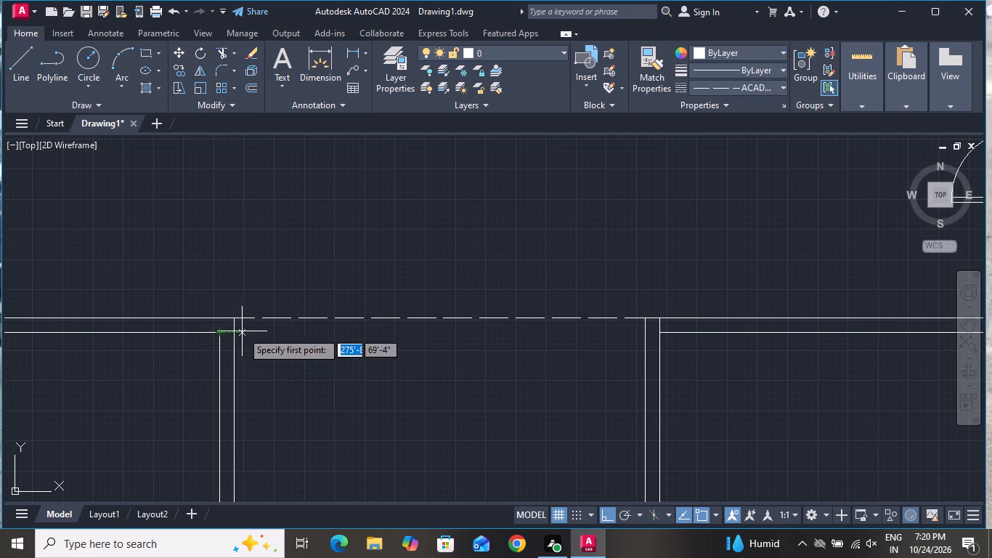
{"action": "left_click", "coordinate": [233, 332]}
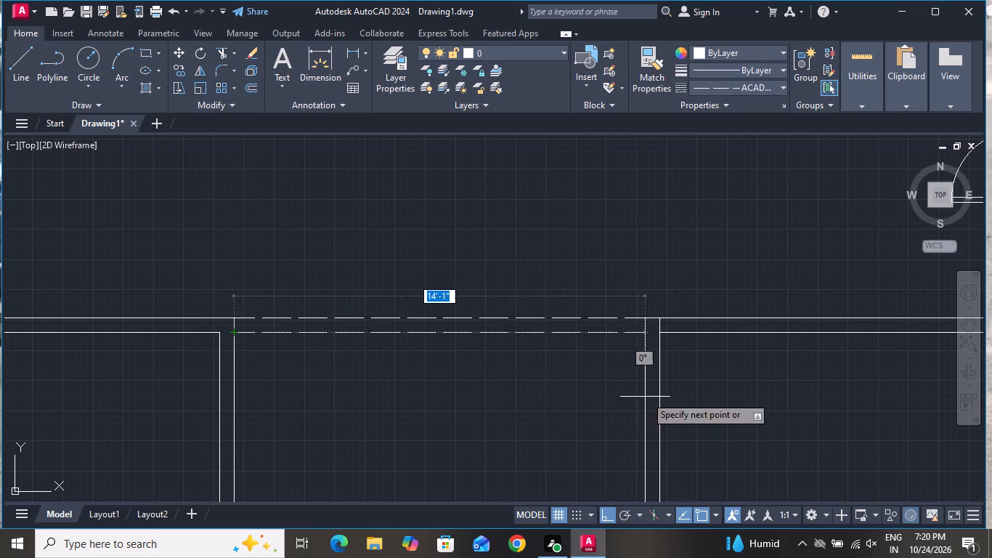
{"action": "left_click", "coordinate": [645, 334]}
{"action": "right_click", "coordinate": [641, 343]}
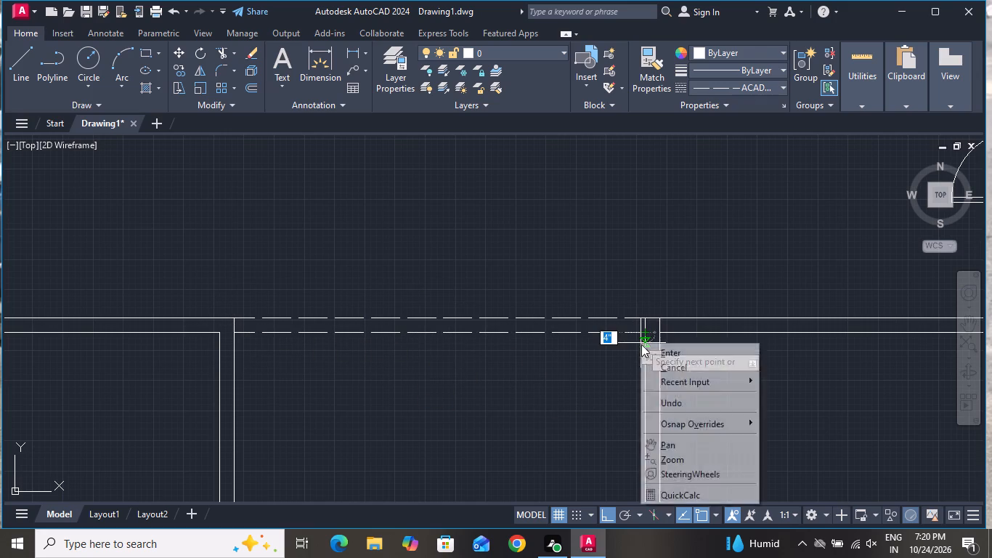
{"action": "left_click", "coordinate": [662, 367]}
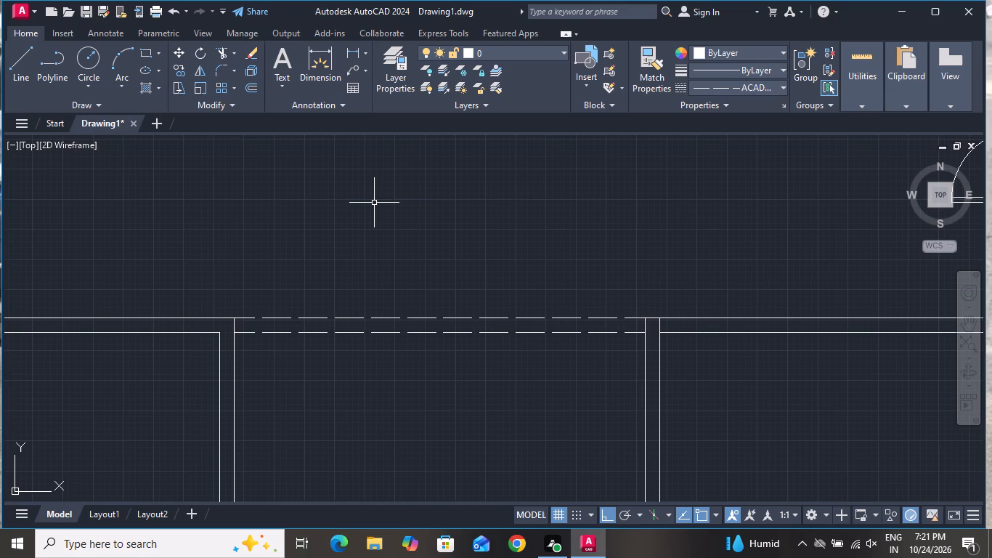
Set the current linetype back to ByLayer for new objects.
{"action": "scroll", "coordinate": [353, 213], "scroll_direction": "down", "scroll_amount": 2}
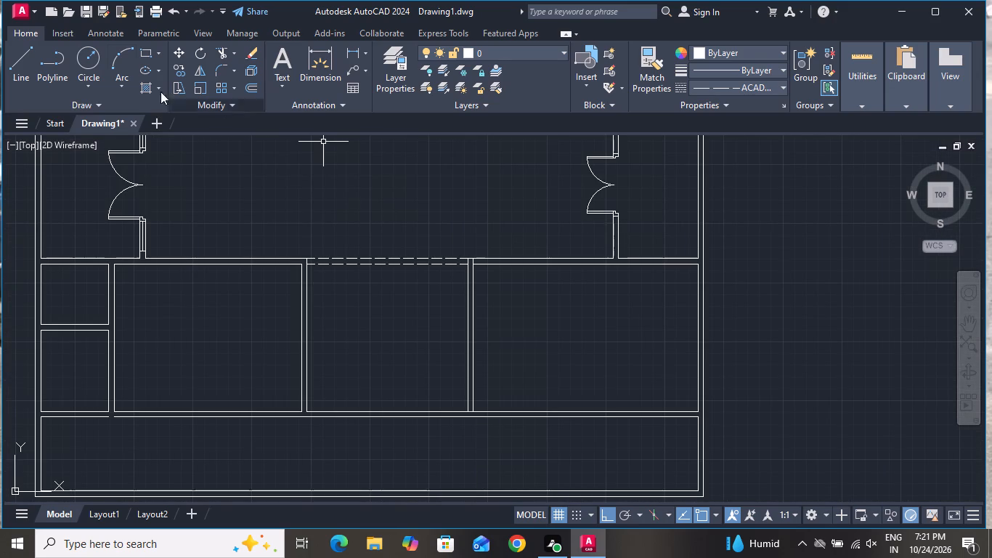
{"action": "left_click", "coordinate": [758, 89]}
{"action": "left_click", "coordinate": [750, 101]}
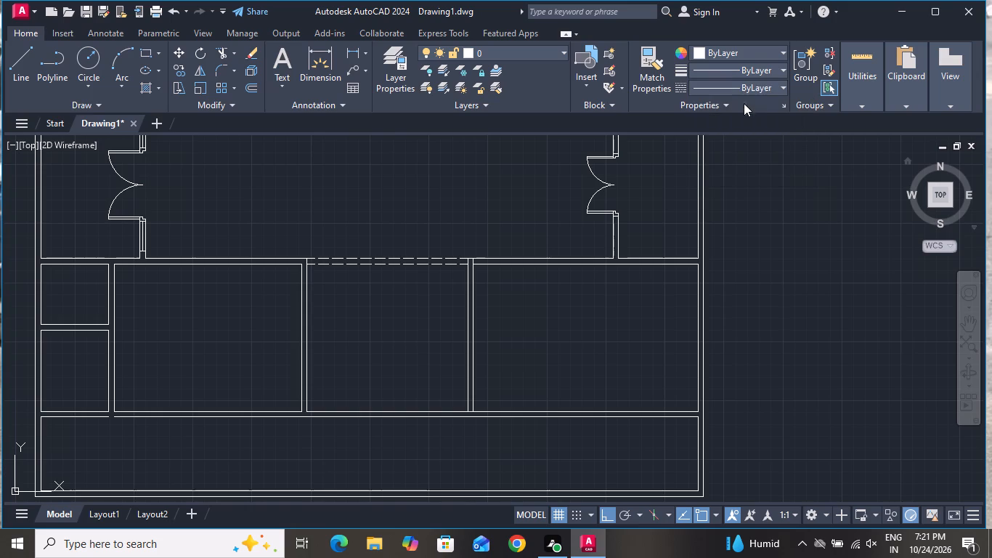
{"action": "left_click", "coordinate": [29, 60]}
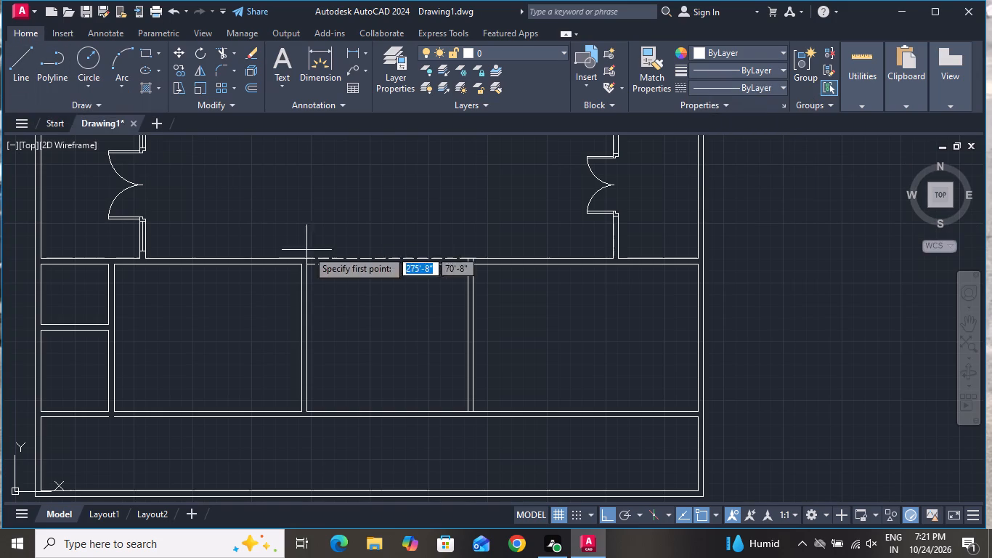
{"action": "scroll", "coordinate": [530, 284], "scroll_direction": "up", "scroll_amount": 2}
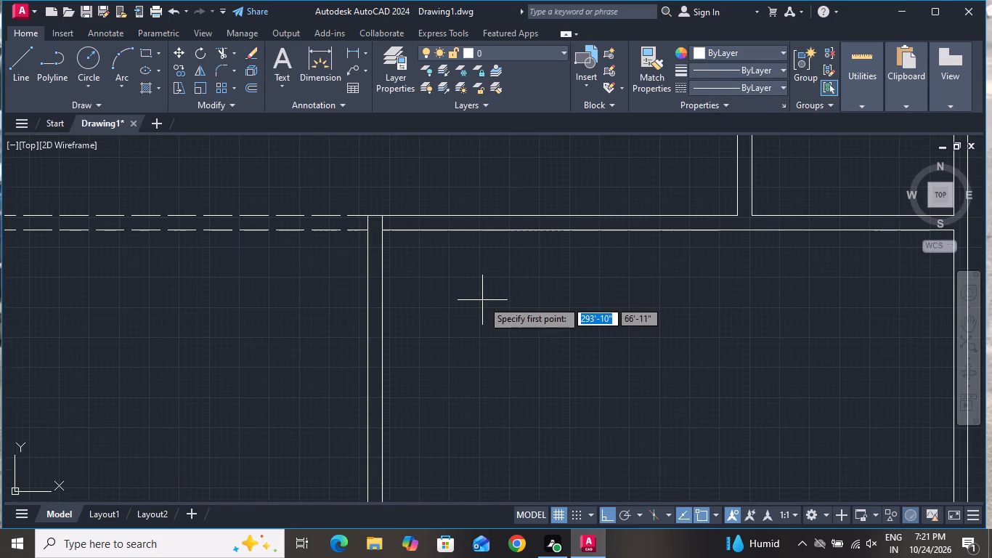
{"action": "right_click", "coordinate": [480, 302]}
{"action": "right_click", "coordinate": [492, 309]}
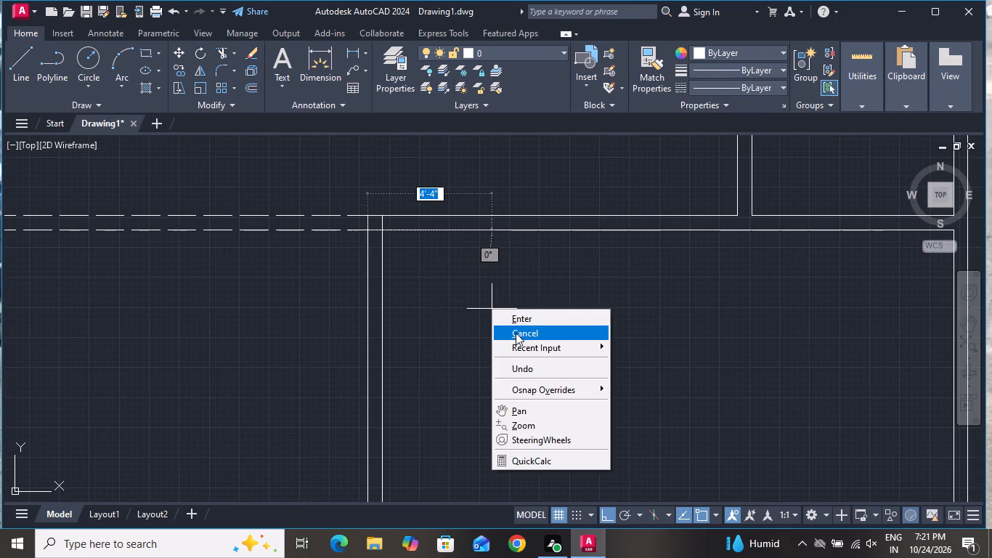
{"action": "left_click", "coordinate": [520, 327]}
Offset the east face line of the partition beside the dashed opening 3" to the east, into the east room.
{"action": "type", "text": "O 3"}
{"action": "key", "text": "shift+quotedbl"}
{"action": "key", "text": "Return"}
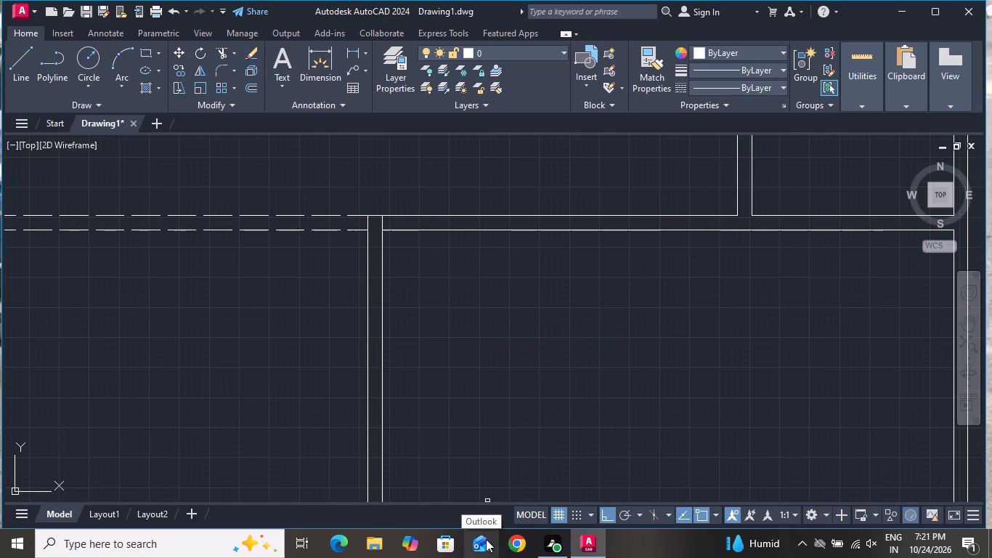
{"action": "left_click", "coordinate": [384, 224]}
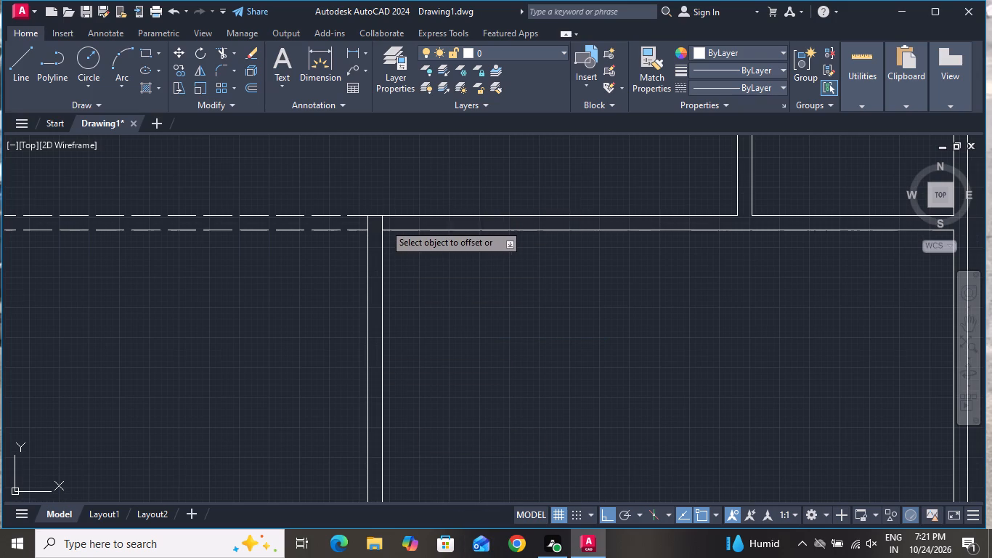
{"action": "left_click", "coordinate": [384, 224]}
{"action": "left_click", "coordinate": [393, 224]}
{"action": "left_click", "coordinate": [382, 223]}
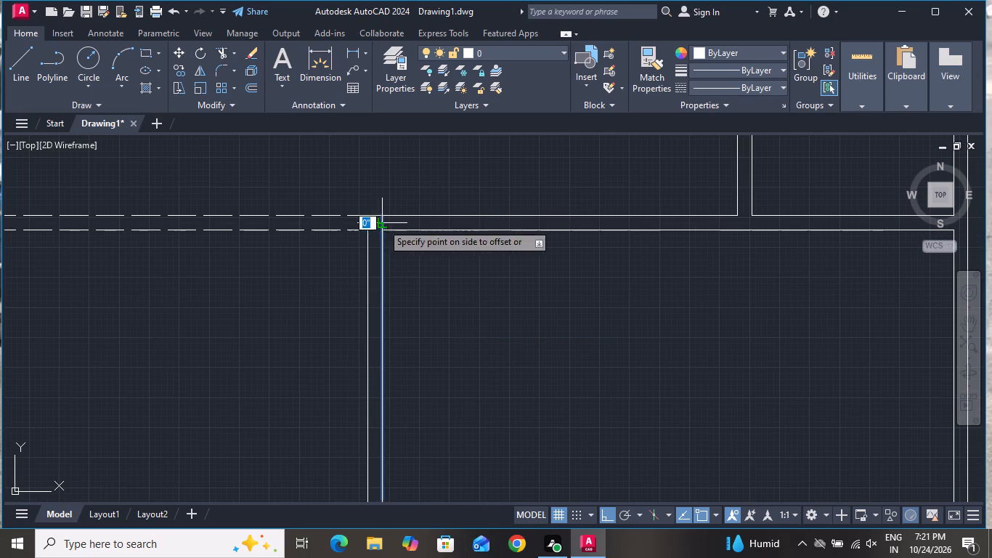
{"action": "left_click", "coordinate": [408, 228]}
{"action": "right_click", "coordinate": [396, 324]}
{"action": "left_click", "coordinate": [431, 354]}
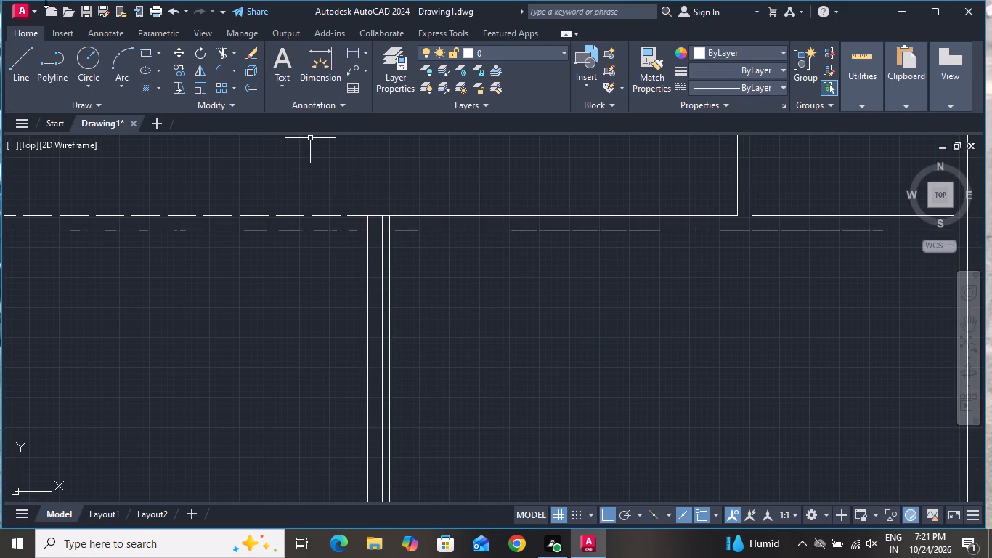
Trim the offset line below the hall's south wall, keeping only the short door jamb inside the wall thickness.
{"action": "left_click", "coordinate": [221, 52]}
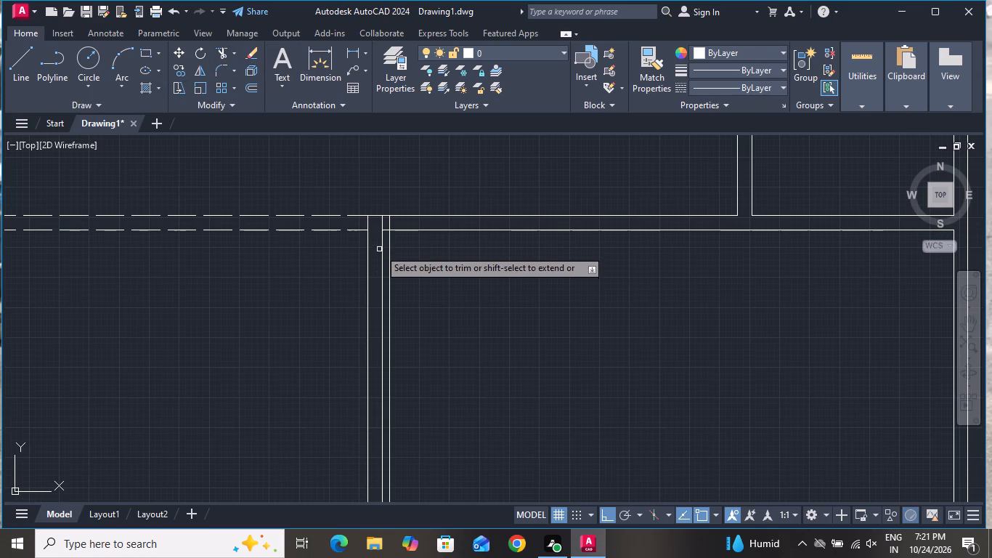
{"action": "left_click", "coordinate": [387, 254]}
{"action": "right_click", "coordinate": [424, 285]}
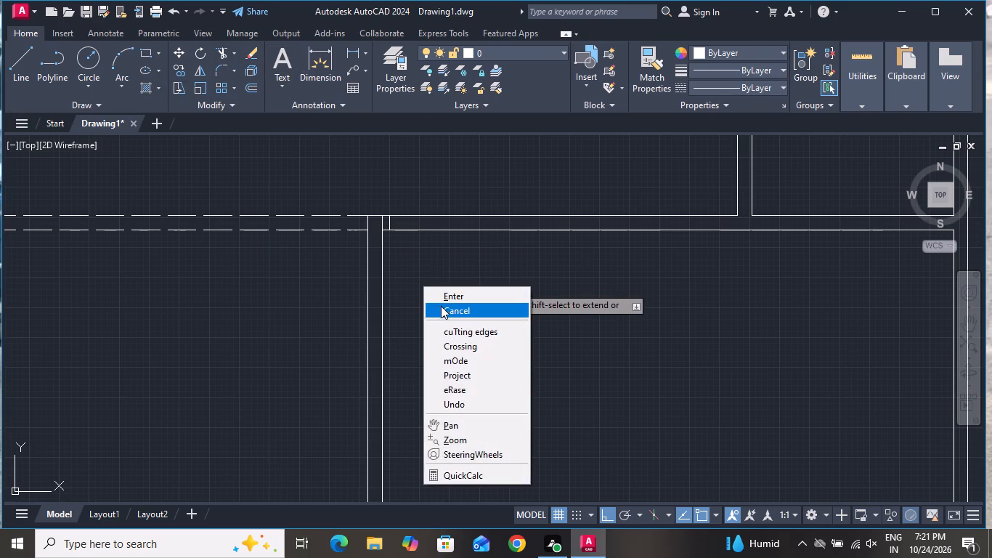
{"action": "left_click", "coordinate": [440, 308]}
Offset the short door jamb line 3' to the east to mark the other side of the door opening.
{"action": "type", "text": "O"}
{"action": "key", "text": "space"}
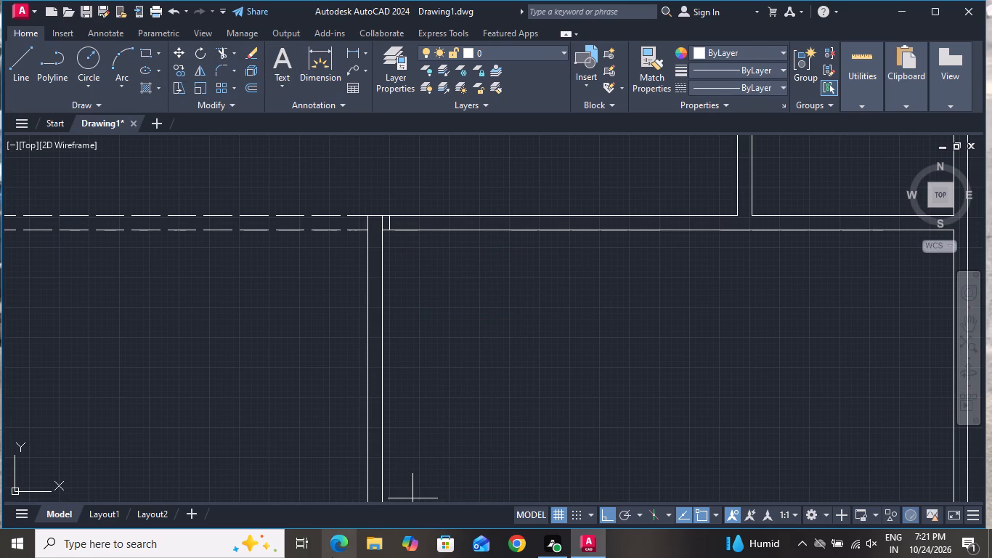
{"action": "type", "text": "3'"}
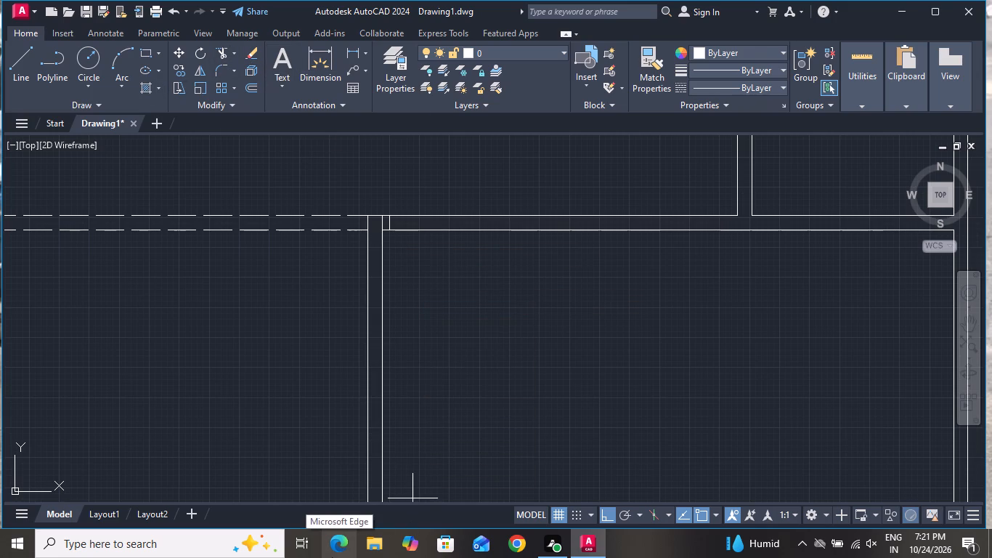
{"action": "key", "text": "Return"}
{"action": "scroll", "coordinate": [428, 217], "scroll_direction": "up", "scroll_amount": 1}
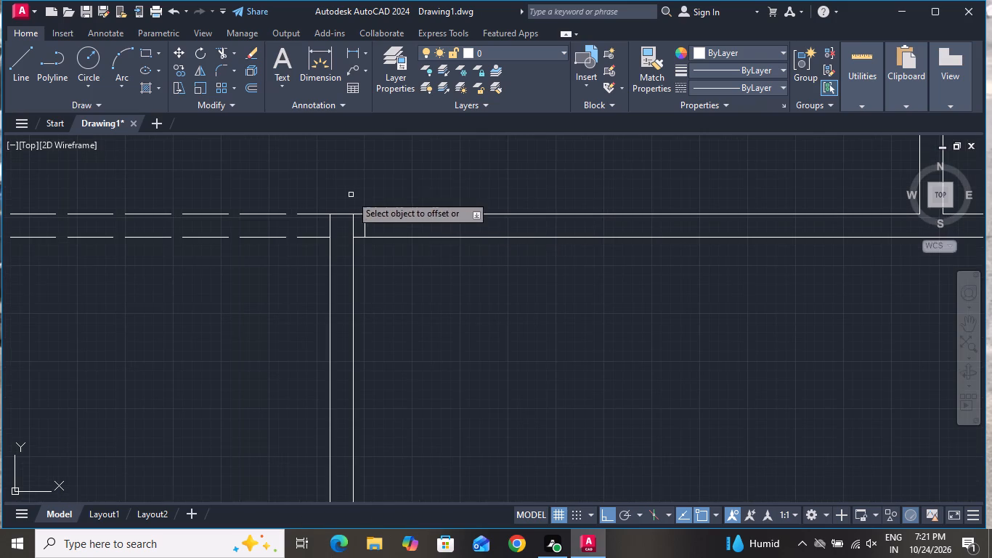
{"action": "left_click", "coordinate": [365, 221]}
{"action": "left_click", "coordinate": [424, 242]}
{"action": "right_click", "coordinate": [420, 321]}
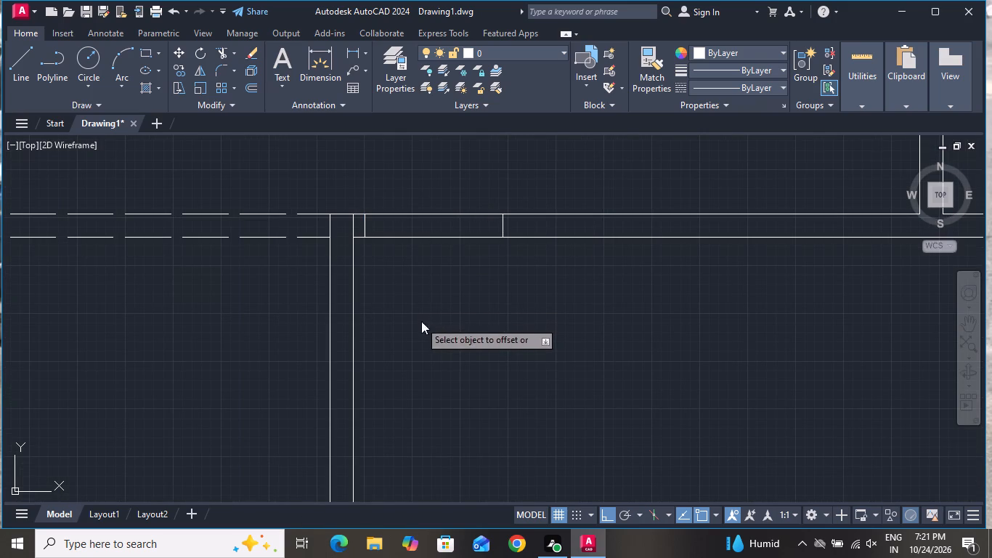
{"action": "left_click", "coordinate": [468, 344]}
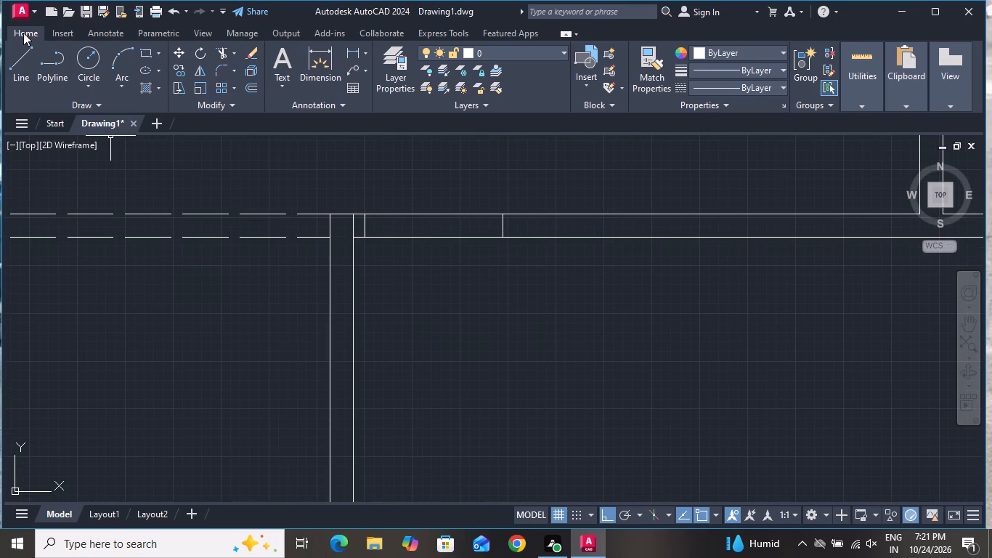
Draw a 3' vertical line south from the midpoint of the west door jamb as the door leaf.
{"action": "left_click", "coordinate": [25, 52]}
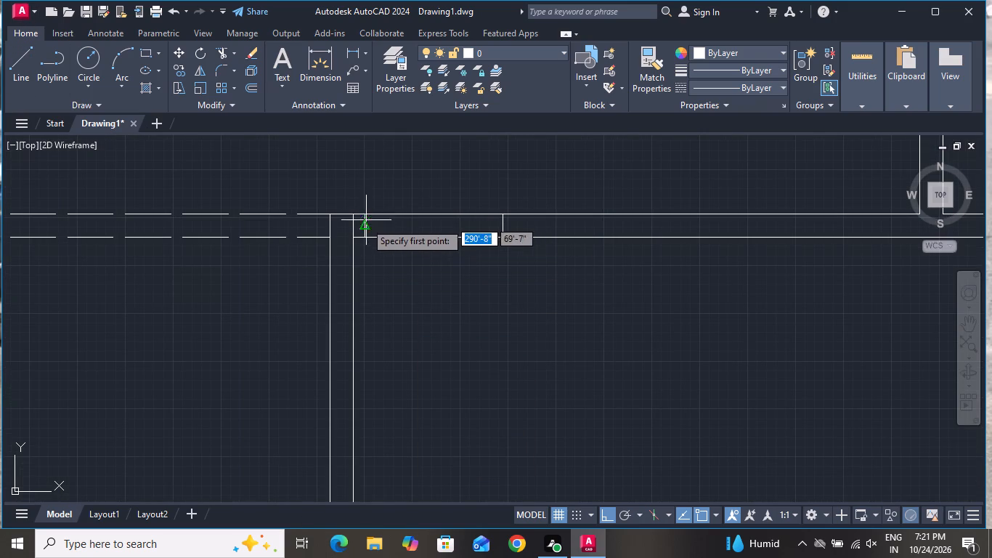
{"action": "left_click", "coordinate": [365, 224]}
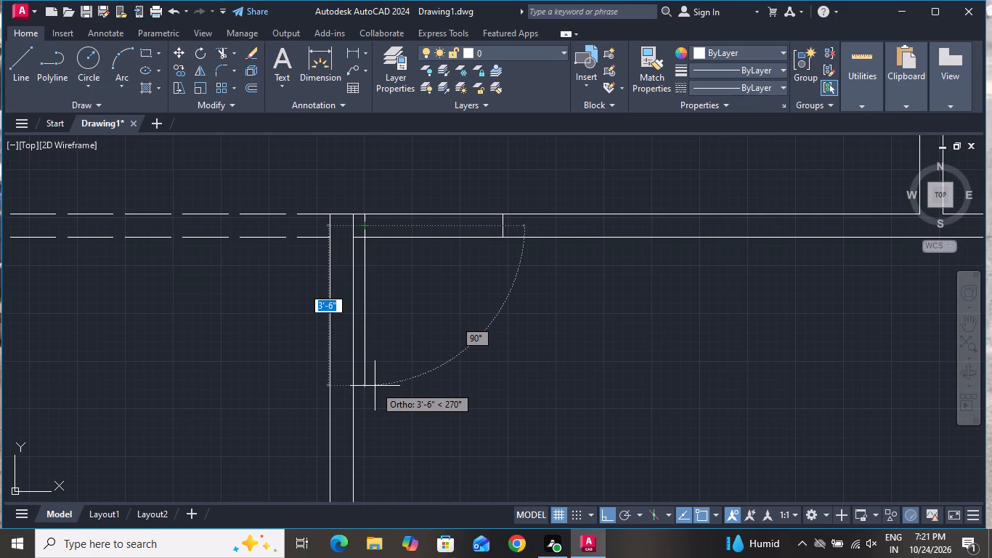
{"action": "key", "text": "3"}
{"action": "key", "text": "apostrophe"}
{"action": "key", "text": "Return"}
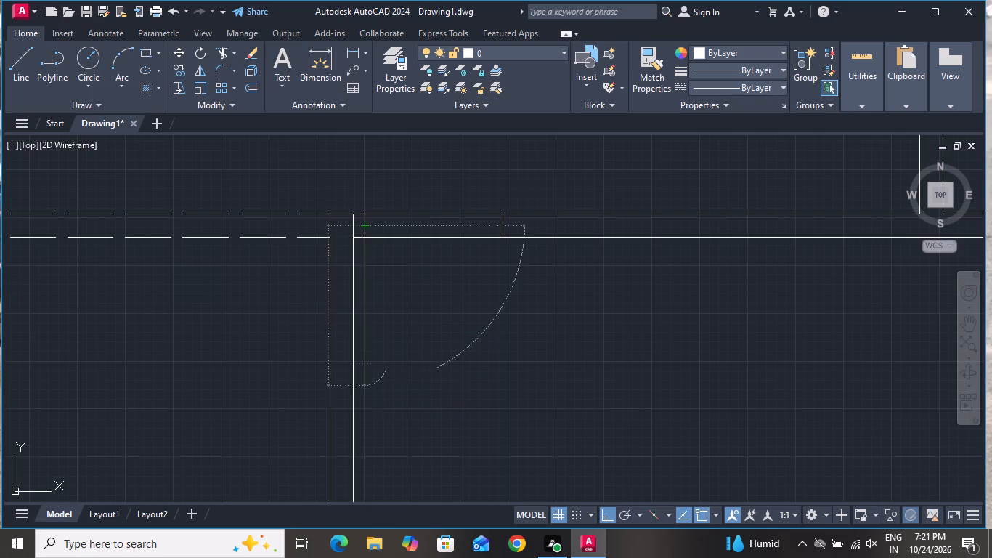
{"action": "right_click", "coordinate": [375, 386]}
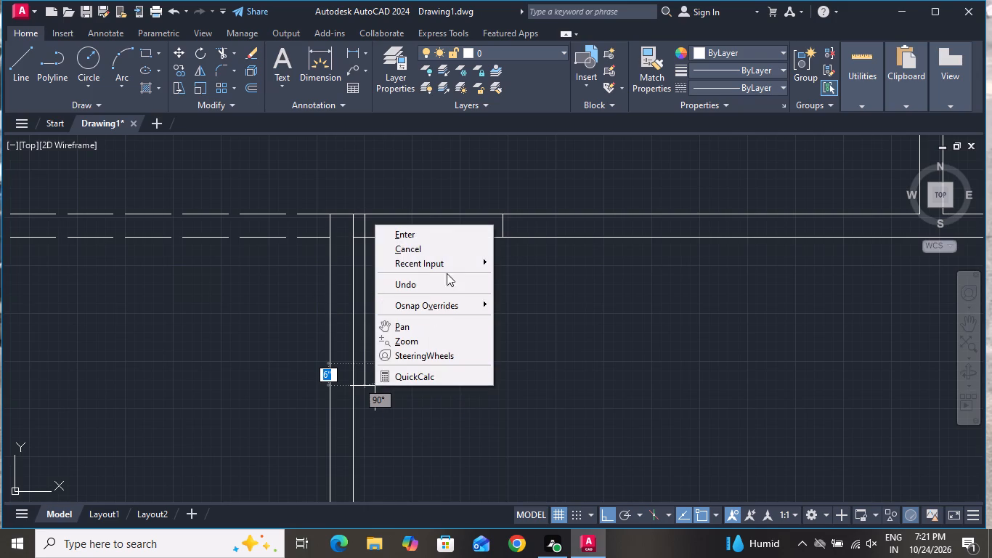
{"action": "left_click", "coordinate": [446, 254]}
Offset the door leaf line 2" to the east to give the leaf its thickness.
{"action": "type", "text": "O"}
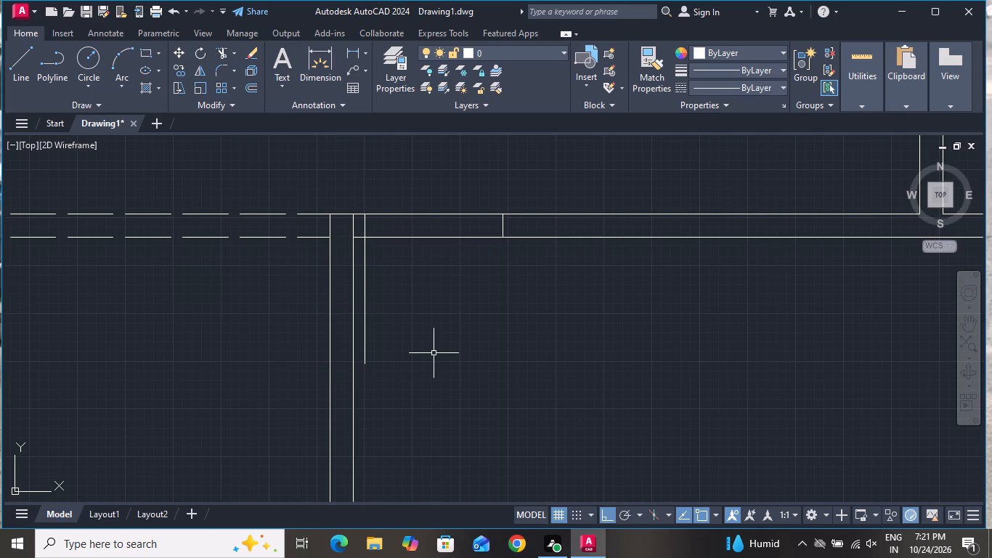
{"action": "key", "text": "space"}
{"action": "key", "text": "2"}
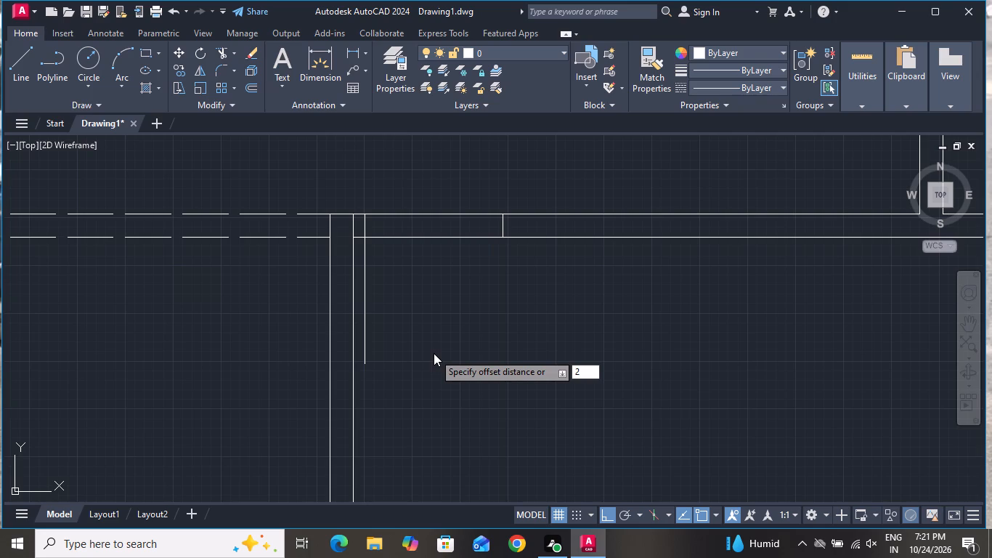
{"action": "key", "text": "shift+quotedbl"}
{"action": "key", "text": "Return"}
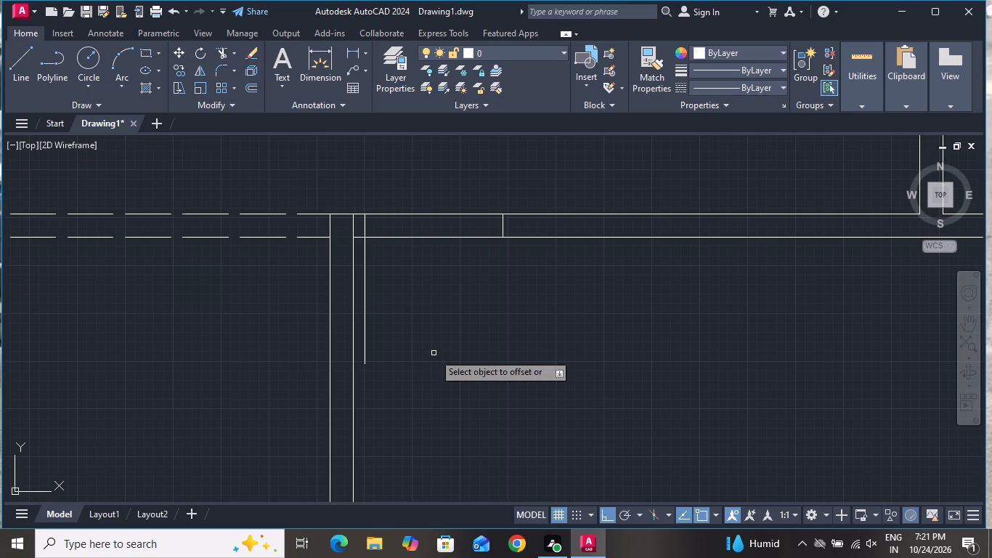
{"action": "scroll", "coordinate": [363, 289], "scroll_direction": "up", "scroll_amount": 2}
{"action": "left_click", "coordinate": [363, 290]}
{"action": "left_click", "coordinate": [418, 302]}
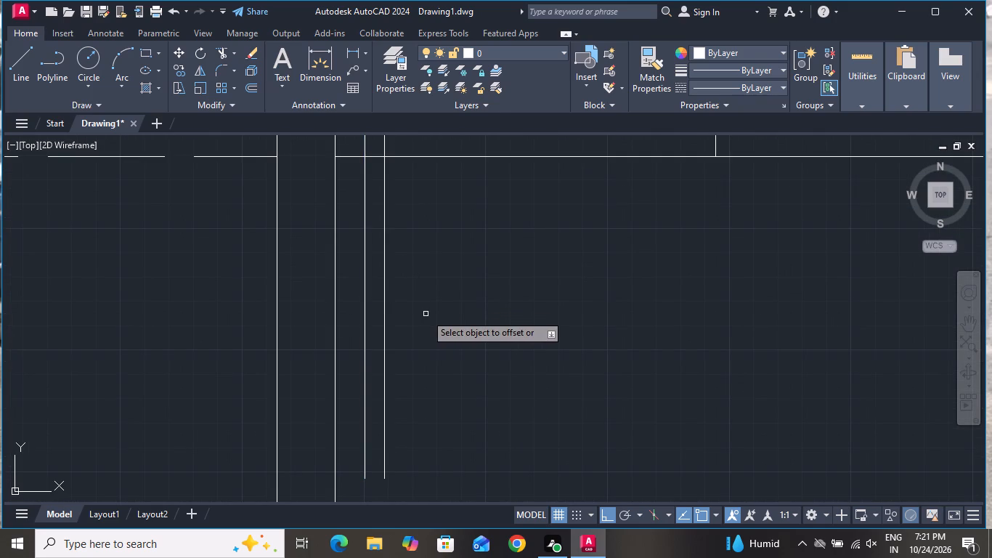
{"action": "scroll", "coordinate": [432, 314], "scroll_direction": "down", "scroll_amount": 3}
{"action": "right_click", "coordinate": [429, 320]}
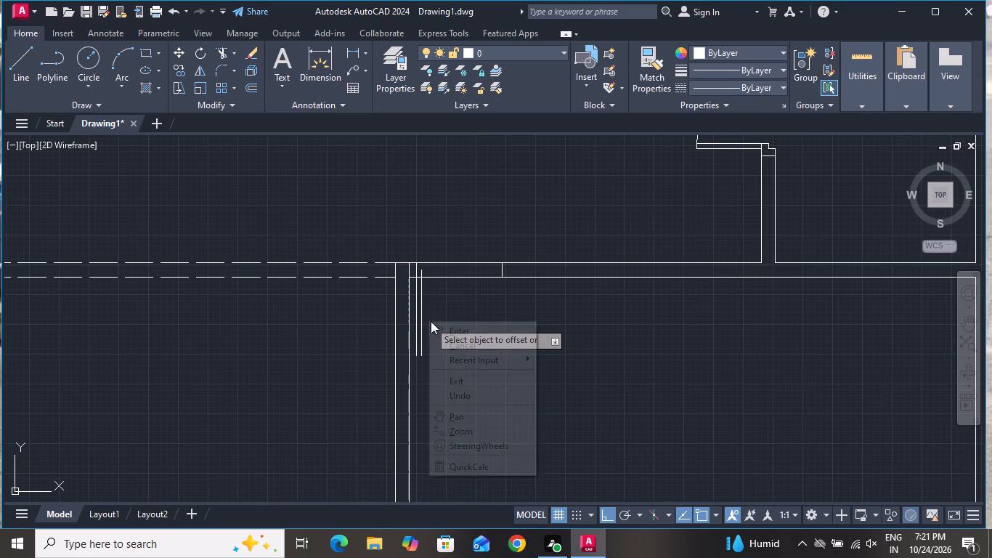
{"action": "left_click", "coordinate": [448, 345]}
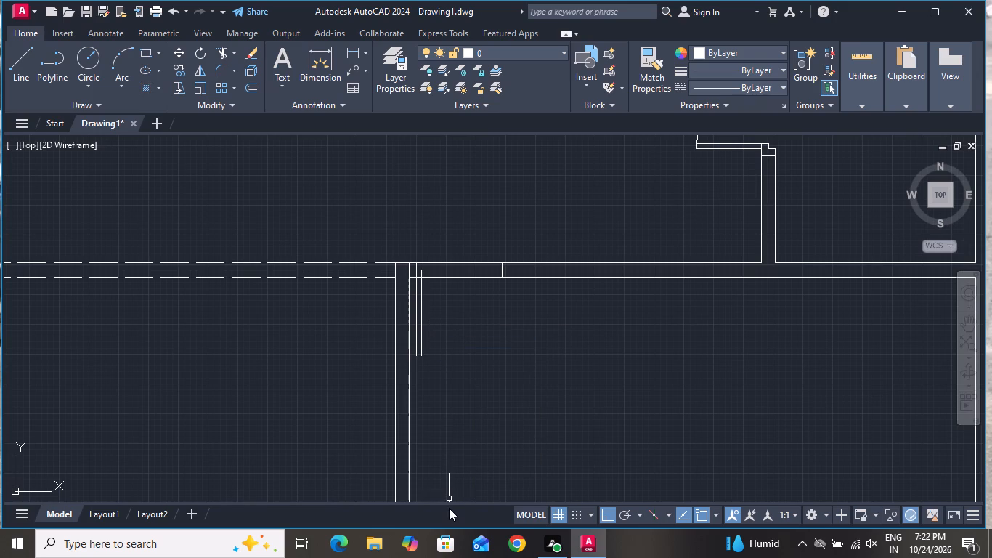
Draw the door swing as a three-point arc from the east jamb's midpoint through the lower ends of both leaf lines.
{"action": "key", "text": "a"}
{"action": "key", "text": "space"}
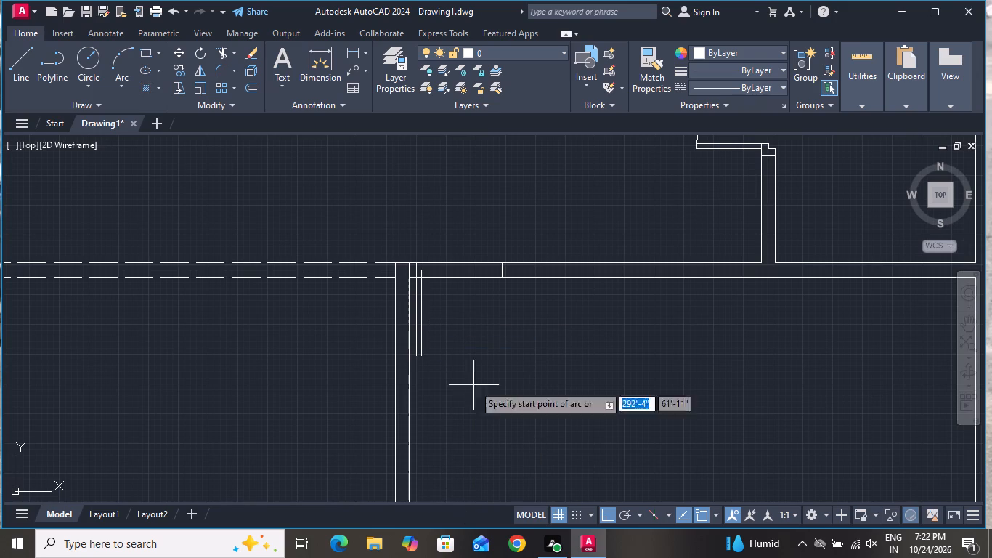
{"action": "left_click", "coordinate": [503, 272]}
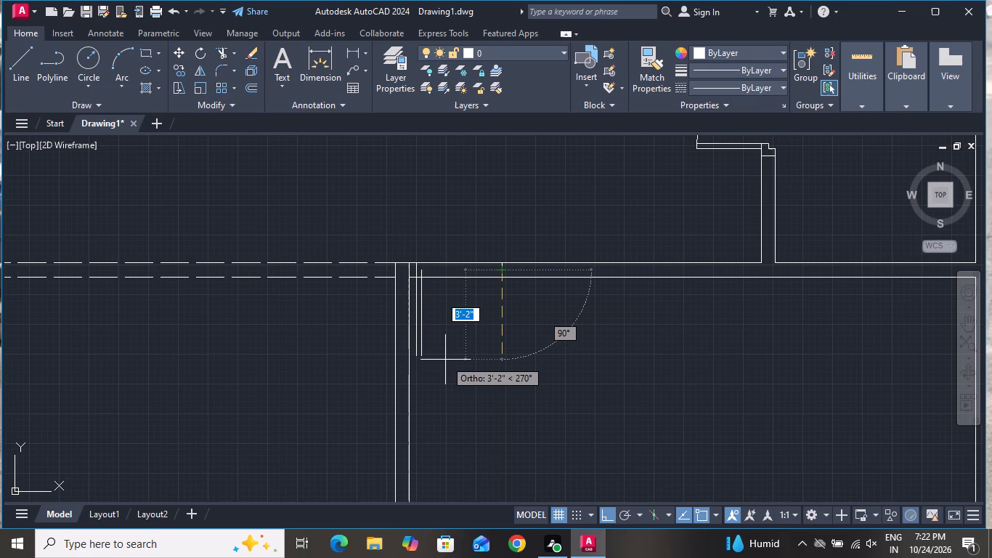
{"action": "scroll", "coordinate": [450, 356], "scroll_direction": "up", "scroll_amount": 2}
{"action": "left_click", "coordinate": [368, 352]}
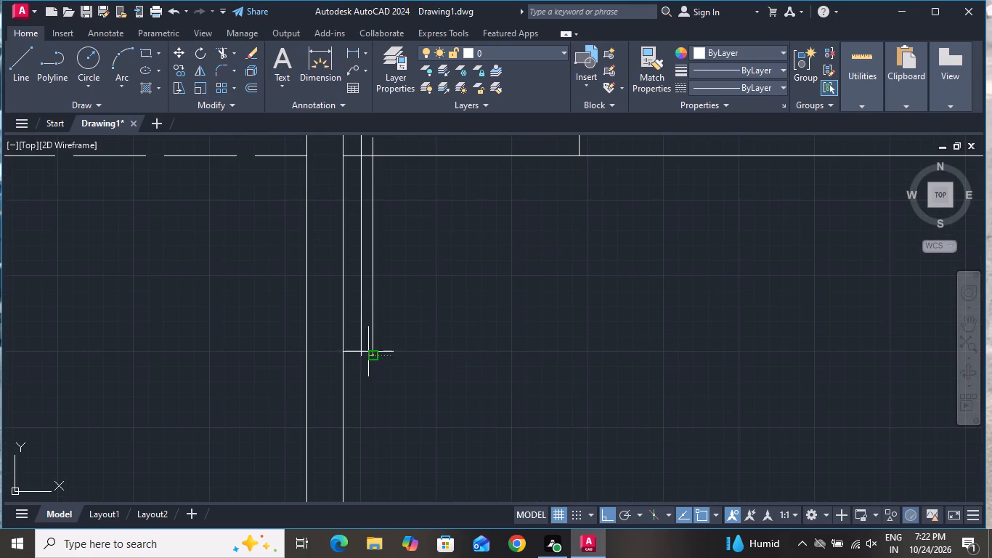
{"action": "left_click", "coordinate": [363, 352]}
{"action": "scroll", "coordinate": [434, 370], "scroll_direction": "down", "scroll_amount": 1}
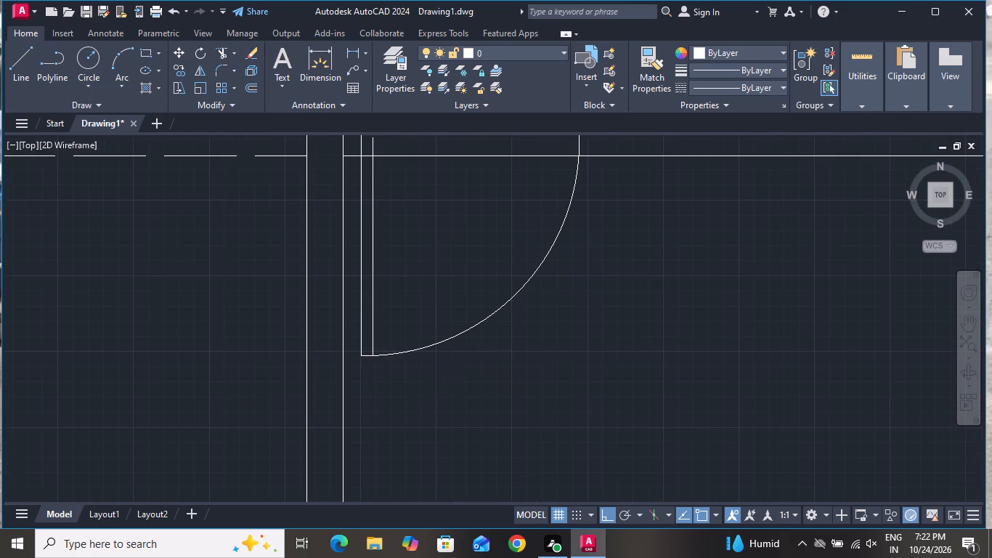
Draw a short horizontal line joining the top ends of the two door leaf lines.
{"action": "left_click", "coordinate": [24, 54]}
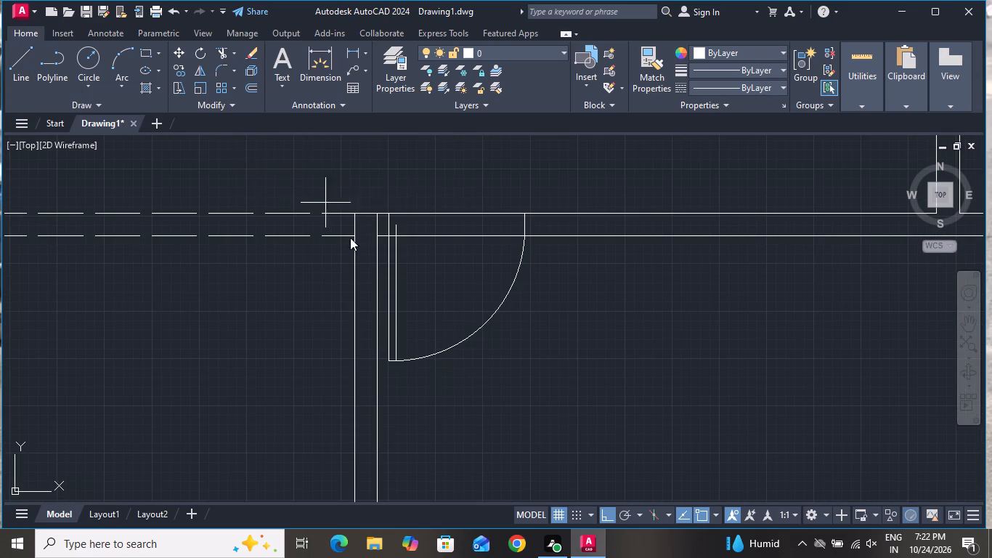
{"action": "scroll", "coordinate": [364, 244], "scroll_direction": "up", "scroll_amount": 4}
{"action": "left_click", "coordinate": [448, 139]}
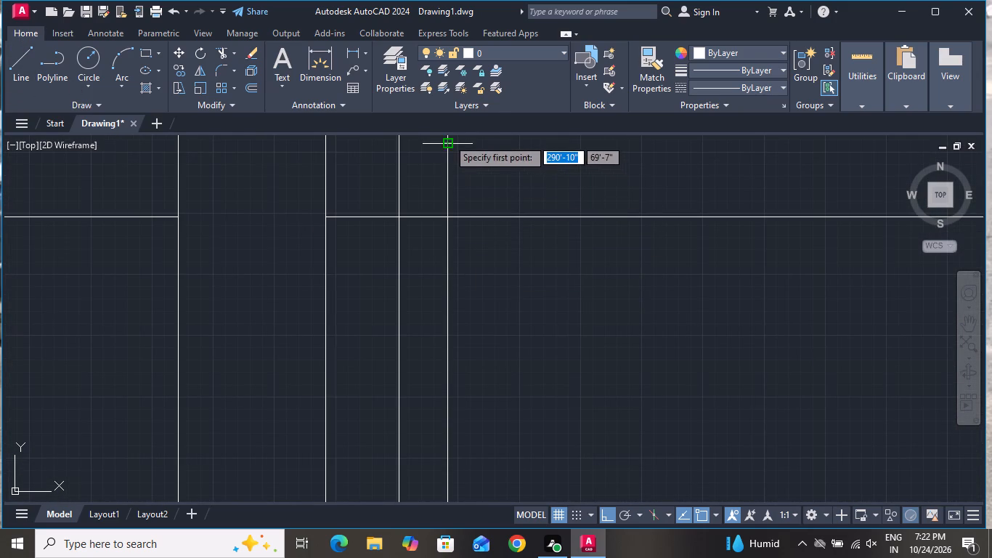
{"action": "left_click", "coordinate": [392, 144]}
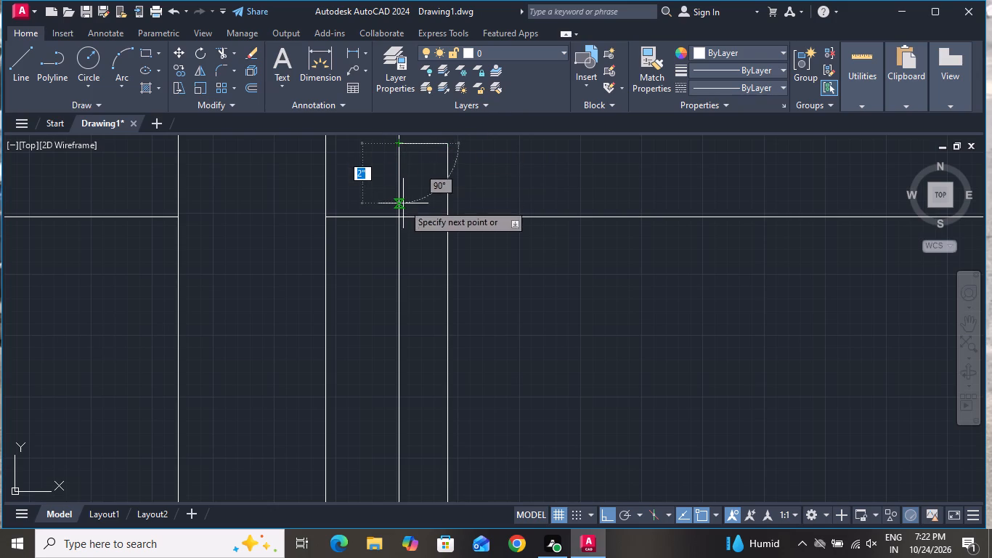
{"action": "right_click", "coordinate": [403, 206]}
{"action": "left_click", "coordinate": [430, 235]}
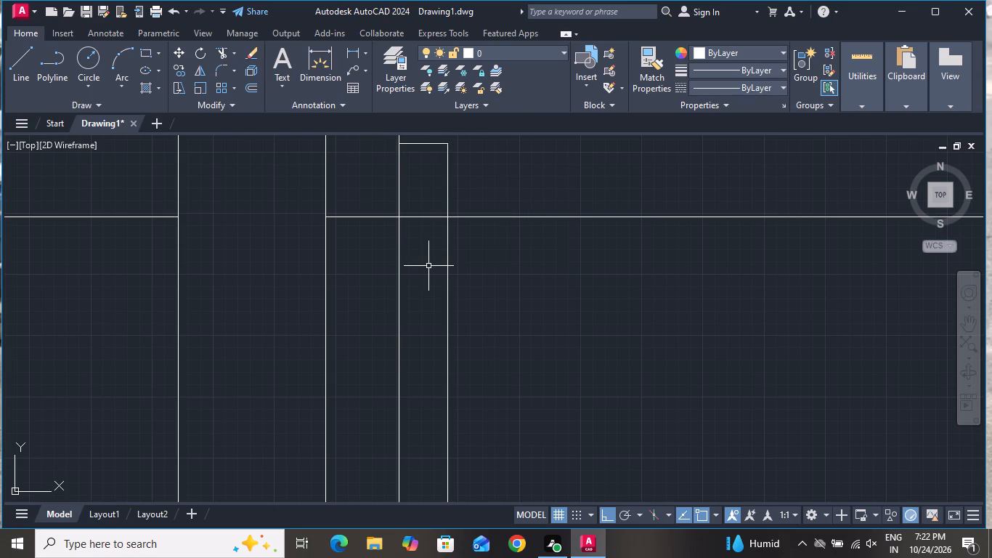
Trim away the part of the west door jamb line between the door leaf's top end and the wall's lower edge.
{"action": "scroll", "coordinate": [436, 278], "scroll_direction": "down", "scroll_amount": 4}
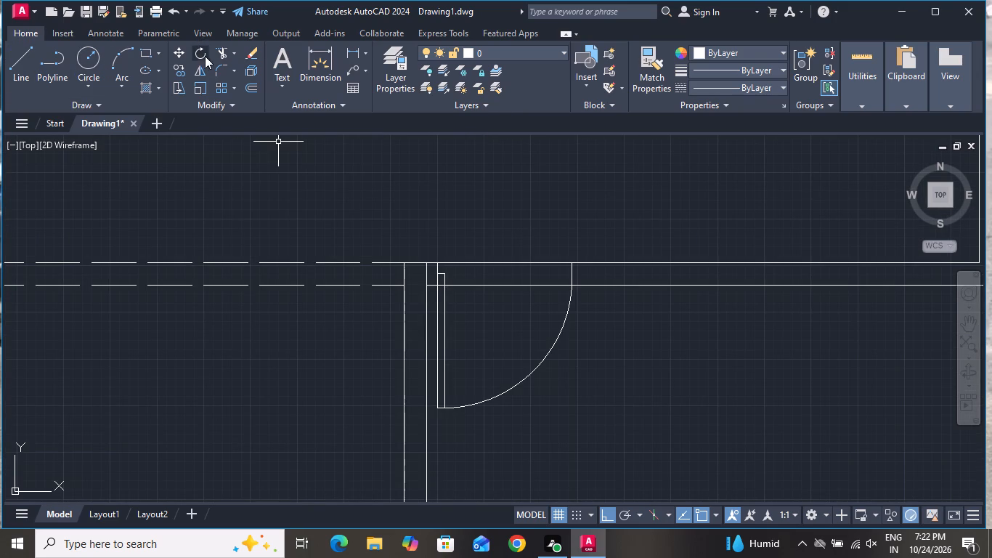
{"action": "left_click", "coordinate": [214, 49]}
{"action": "scroll", "coordinate": [465, 309], "scroll_direction": "up", "scroll_amount": 4}
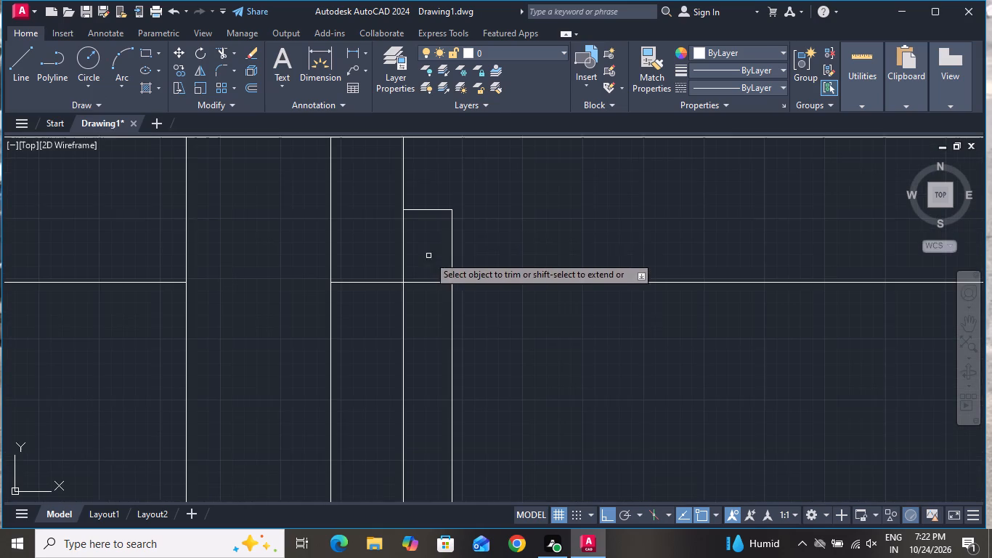
{"action": "left_click", "coordinate": [434, 238]}
{"action": "left_click", "coordinate": [389, 240]}
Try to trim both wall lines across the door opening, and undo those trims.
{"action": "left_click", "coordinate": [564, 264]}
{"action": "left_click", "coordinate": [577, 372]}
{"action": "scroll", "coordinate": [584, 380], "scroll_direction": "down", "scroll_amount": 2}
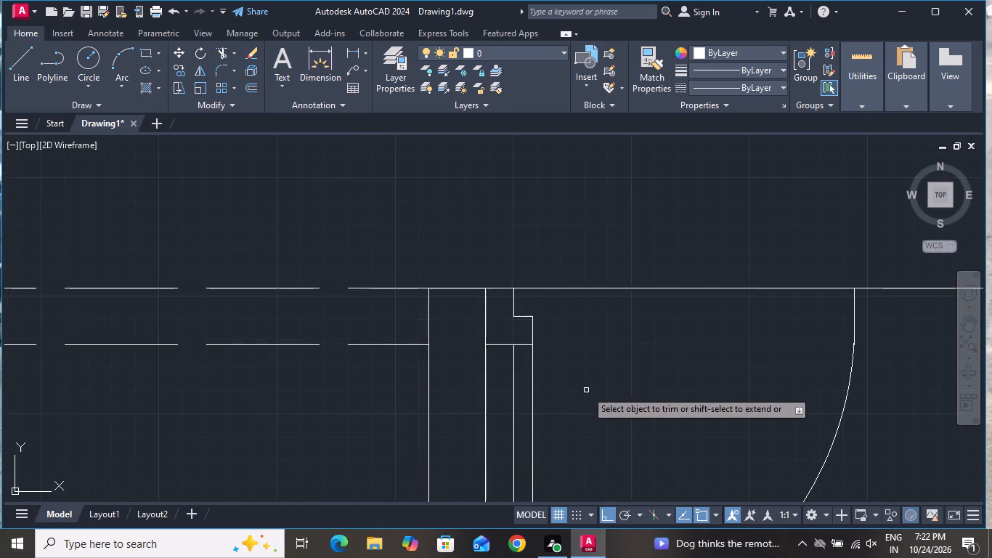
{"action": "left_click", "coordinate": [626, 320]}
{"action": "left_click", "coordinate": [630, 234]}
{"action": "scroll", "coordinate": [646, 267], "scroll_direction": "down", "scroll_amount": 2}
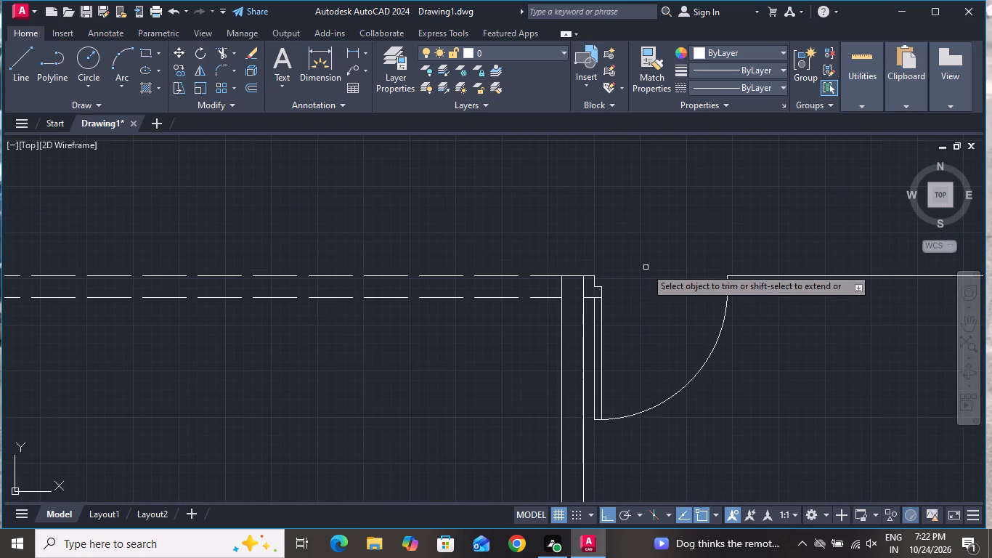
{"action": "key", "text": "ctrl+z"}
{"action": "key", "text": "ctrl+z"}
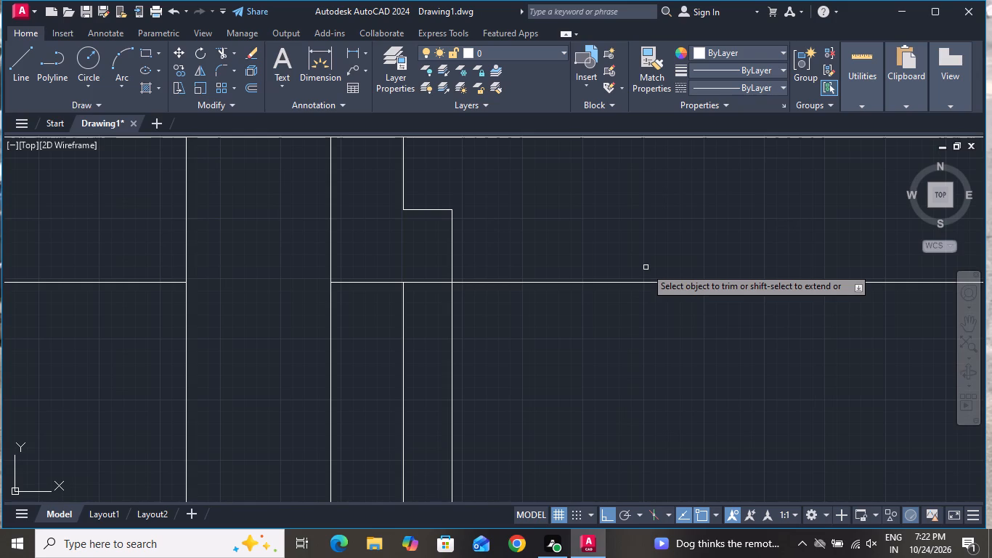
Trim both wall lines between the door leaf and the east jamb to open the 3' doorway.
{"action": "scroll", "coordinate": [935, 384], "scroll_direction": "down", "scroll_amount": 3}
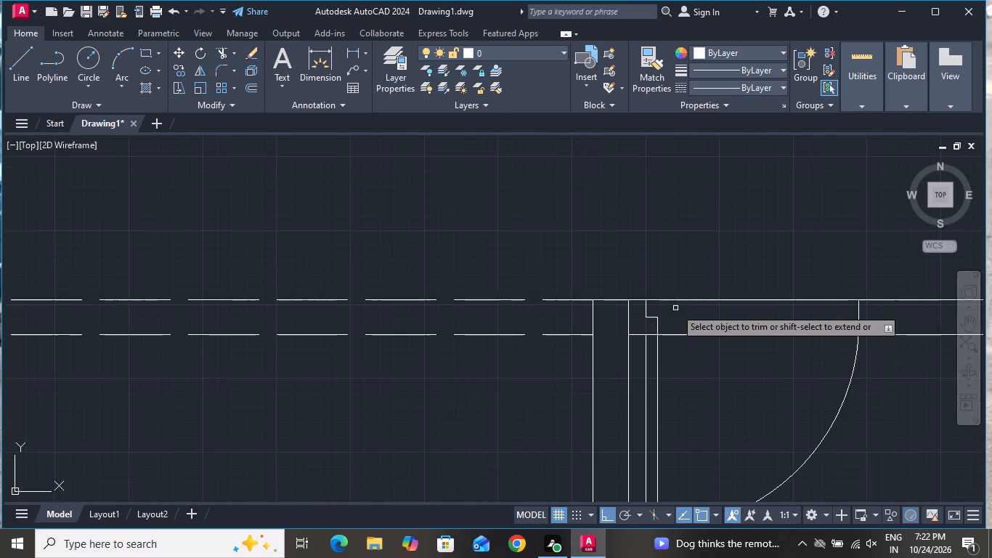
{"action": "scroll", "coordinate": [675, 307], "scroll_direction": "down", "scroll_amount": 1}
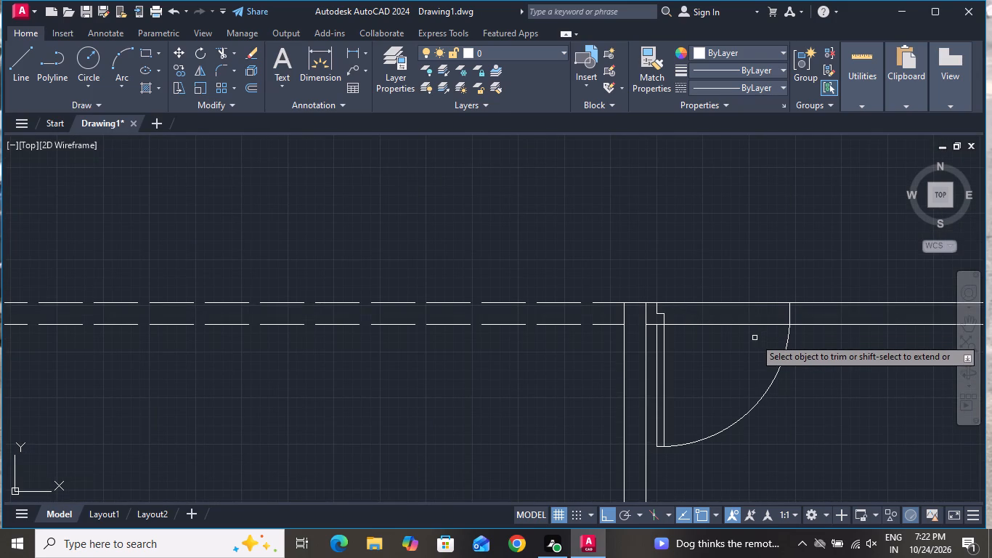
{"action": "left_click", "coordinate": [757, 325]}
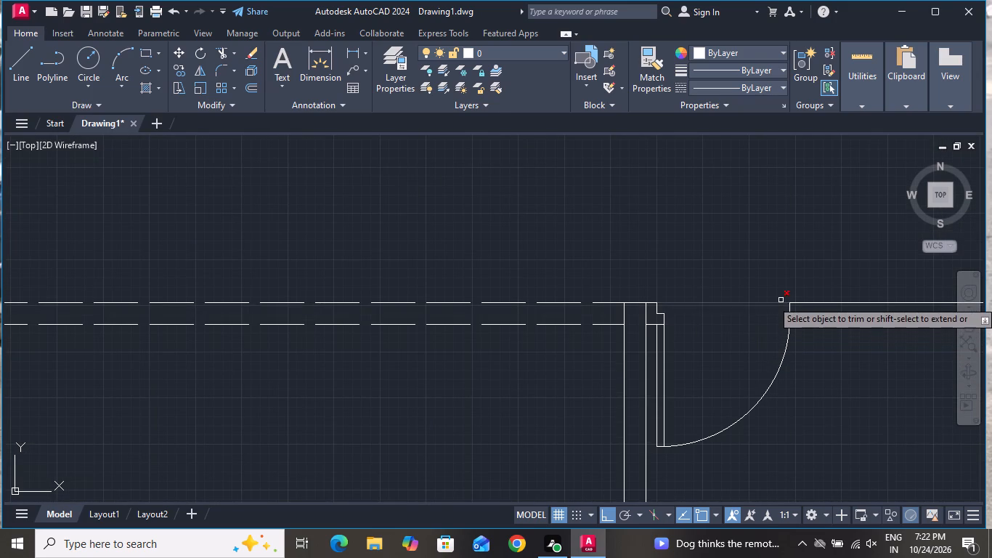
{"action": "left_click", "coordinate": [781, 296]}
{"action": "left_click", "coordinate": [781, 304]}
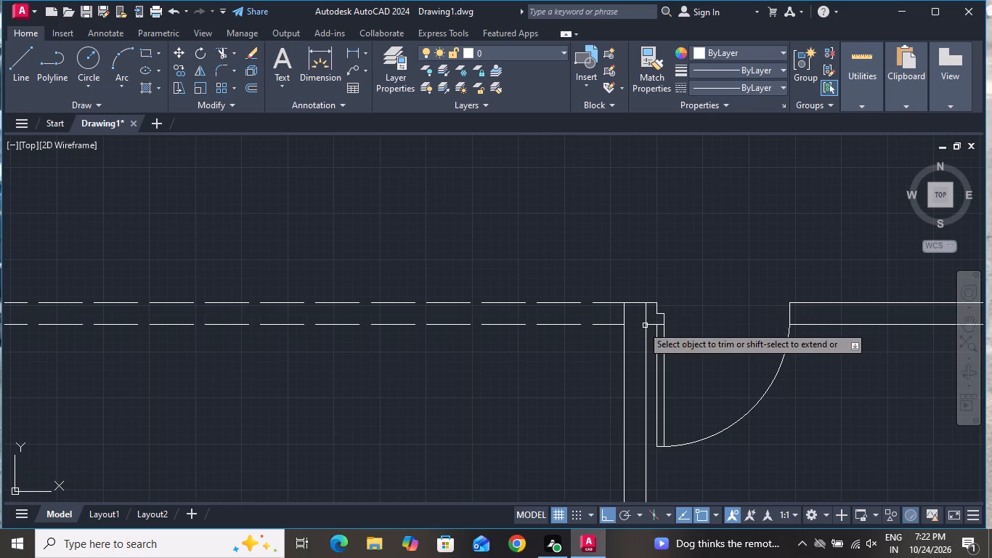
{"action": "scroll", "coordinate": [653, 328], "scroll_direction": "up", "scroll_amount": 3}
{"action": "scroll", "coordinate": [652, 318], "scroll_direction": "down", "scroll_amount": 3}
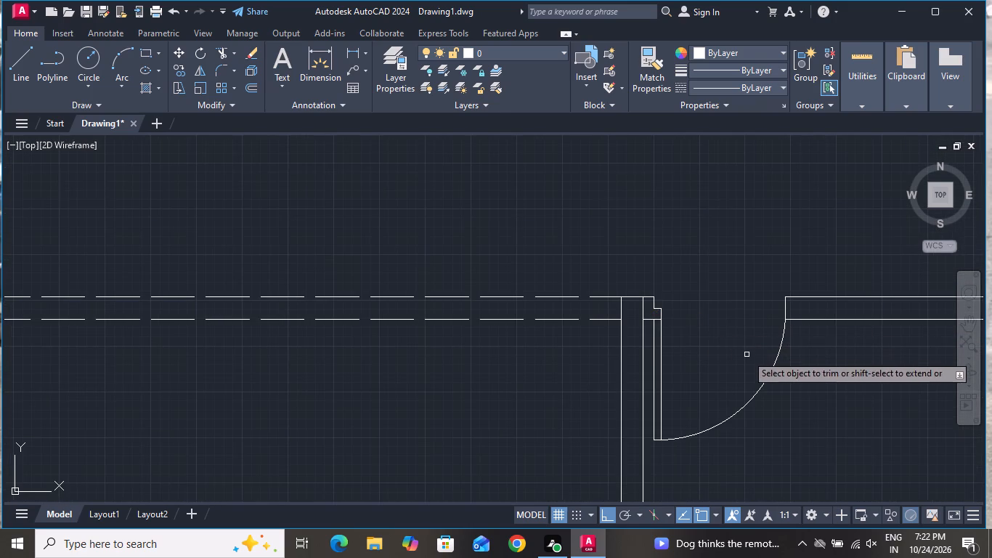
{"action": "right_click", "coordinate": [696, 254]}
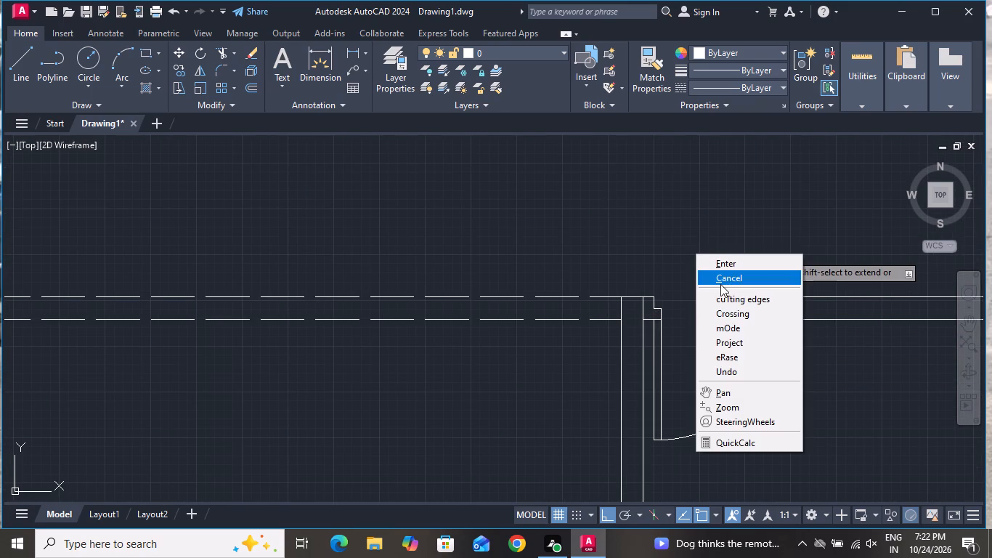
{"action": "left_click", "coordinate": [721, 283]}
Draw a short vertical line across the south wall at the lower middle room's southwest corner, continuing the partition's east face.
{"action": "scroll", "coordinate": [679, 289], "scroll_direction": "down", "scroll_amount": 5}
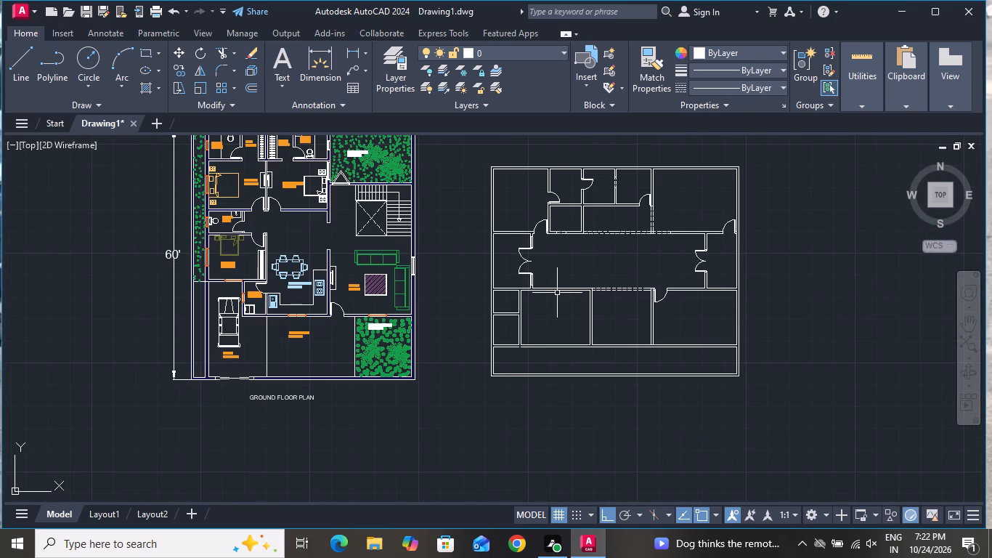
{"action": "scroll", "coordinate": [555, 293], "scroll_direction": "up", "scroll_amount": 1}
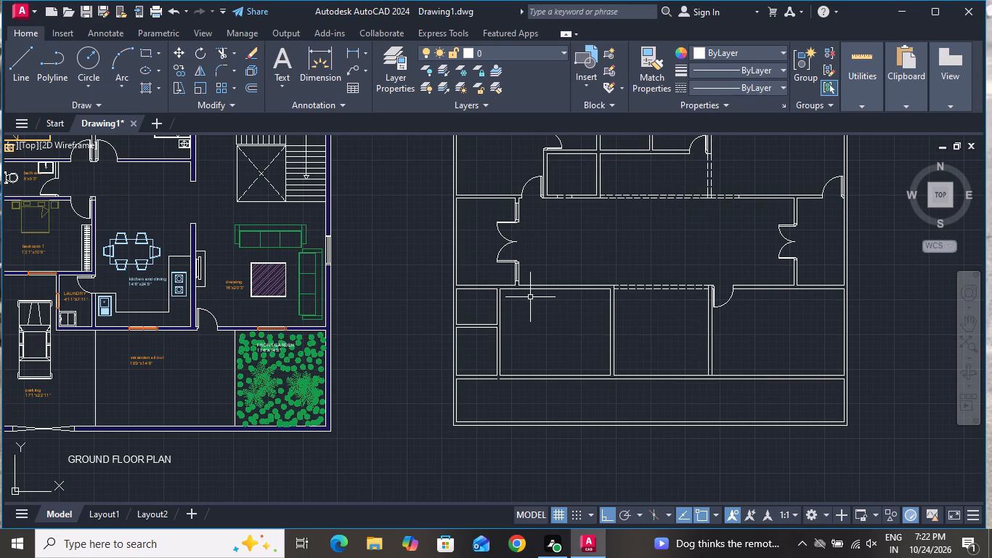
{"action": "scroll", "coordinate": [407, 267], "scroll_direction": "down", "scroll_amount": 2}
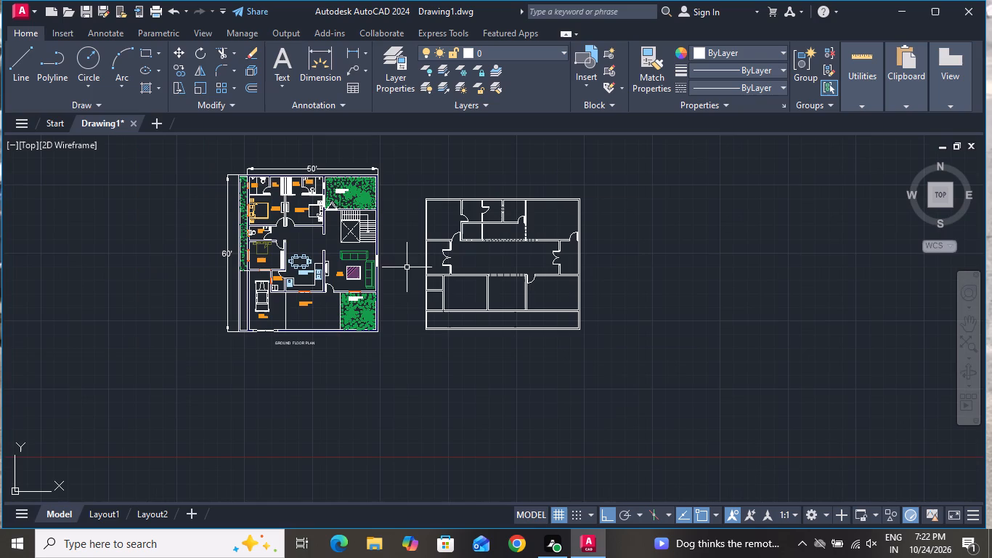
{"action": "left_click", "coordinate": [16, 52]}
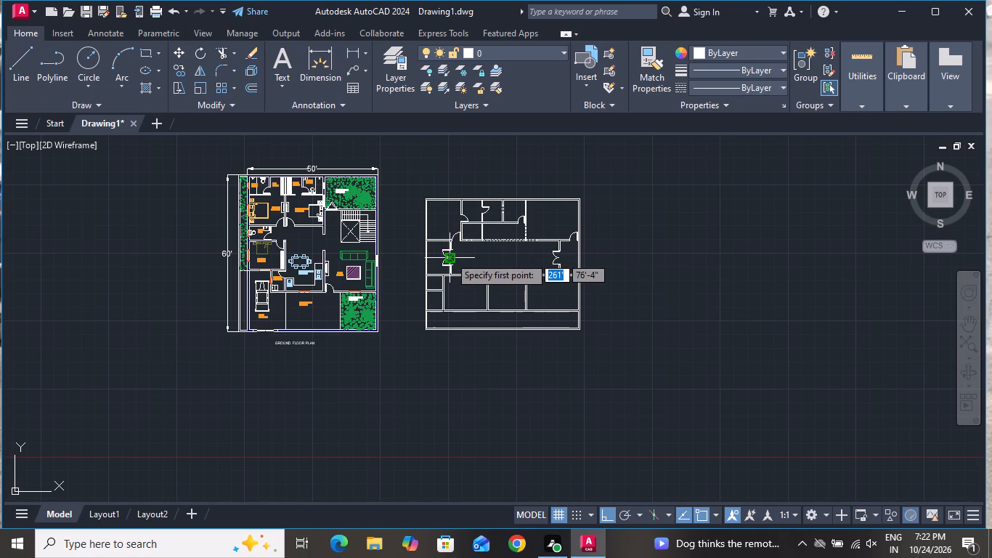
{"action": "scroll", "coordinate": [450, 256], "scroll_direction": "down", "scroll_amount": 1}
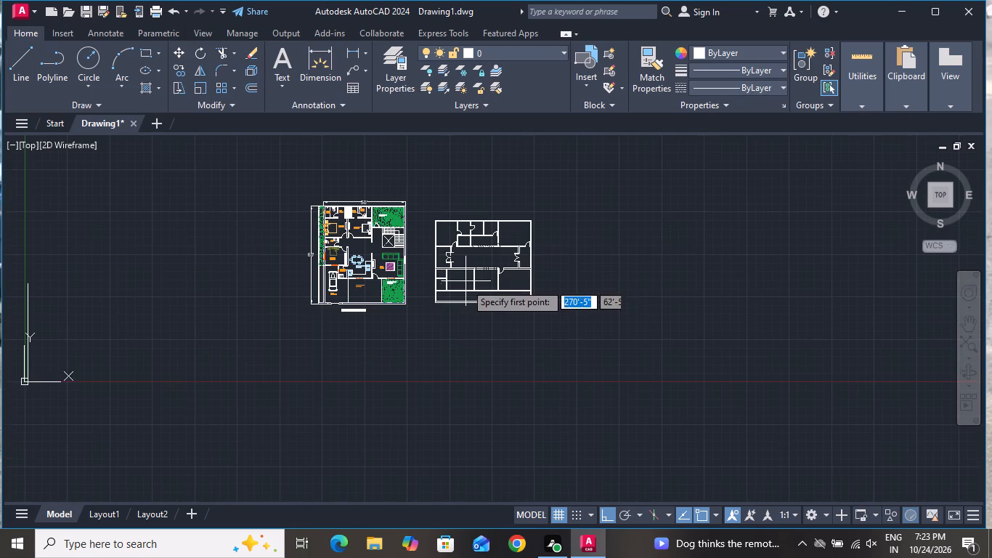
{"action": "scroll", "coordinate": [500, 288], "scroll_direction": "up", "scroll_amount": 3}
{"action": "scroll", "coordinate": [415, 302], "scroll_direction": "up", "scroll_amount": 1}
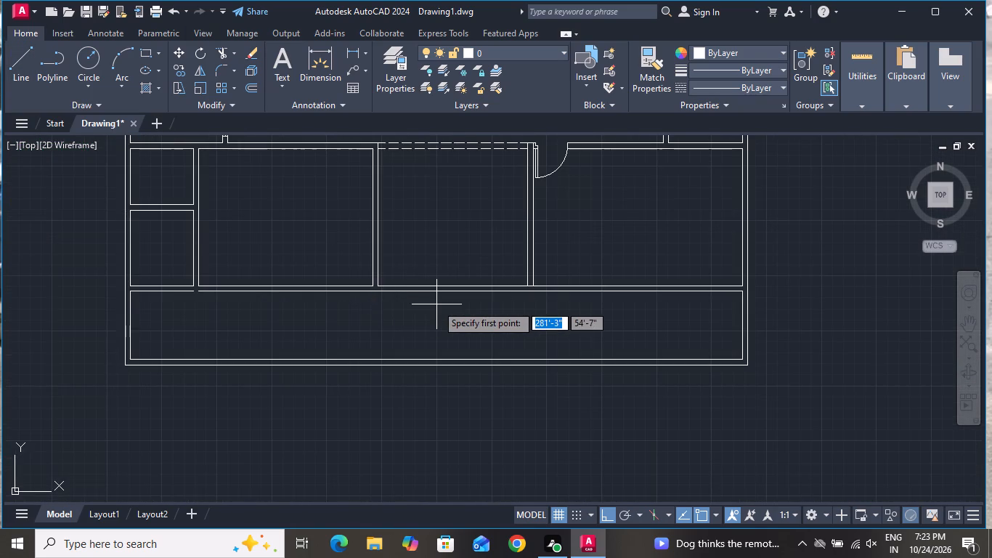
{"action": "scroll", "coordinate": [436, 304], "scroll_direction": "up", "scroll_amount": 2}
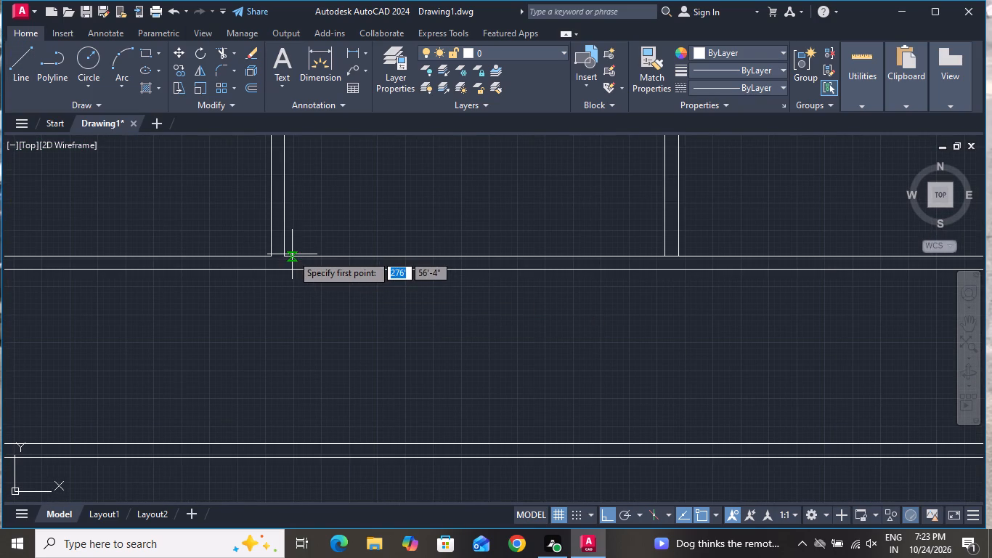
{"action": "left_click", "coordinate": [286, 254]}
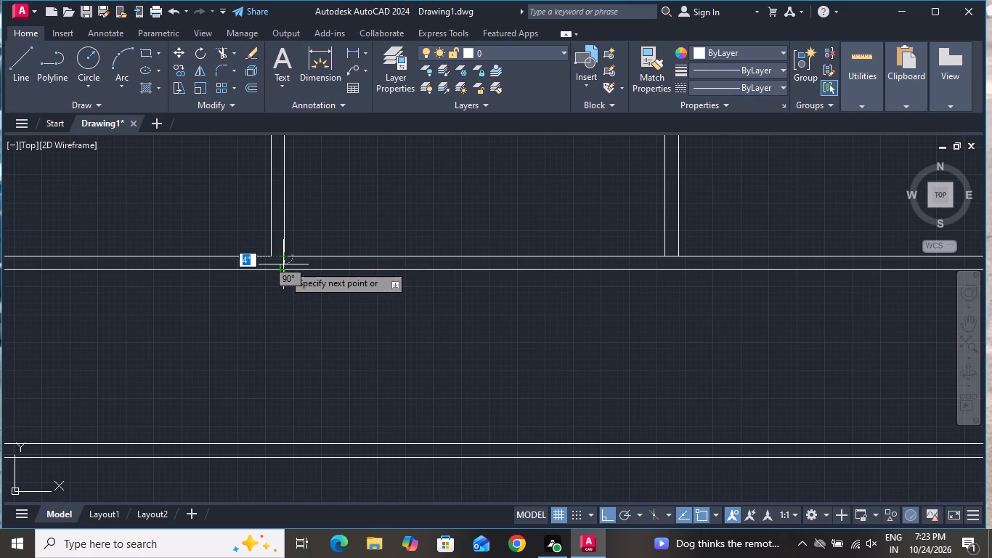
{"action": "left_click", "coordinate": [280, 270]}
{"action": "right_click_drag", "start_coordinate": [278, 279], "coordinate": [272, 290]}
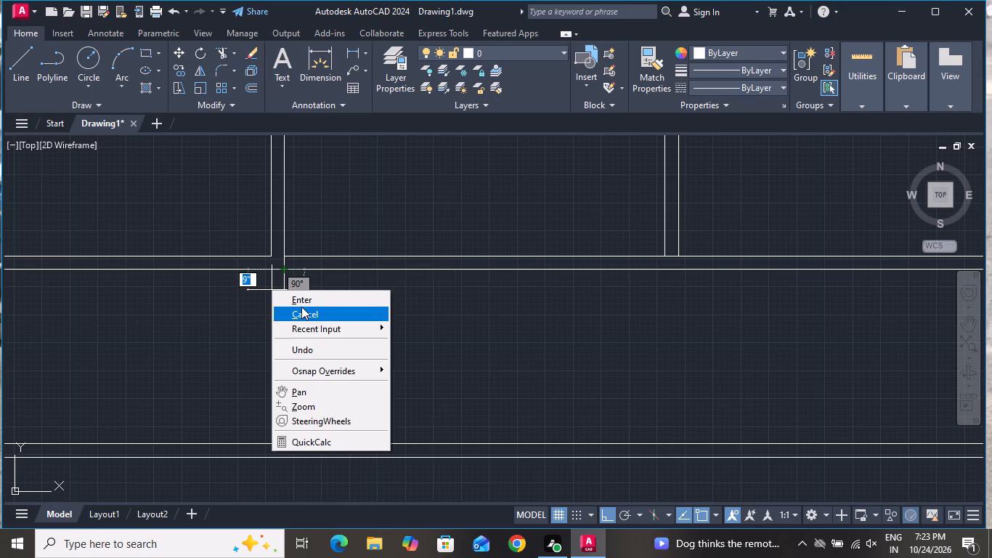
{"action": "left_click", "coordinate": [301, 307]}
Offset the short line across the south wall 3" to the east as the west door jamb.
{"action": "type", "text": "O"}
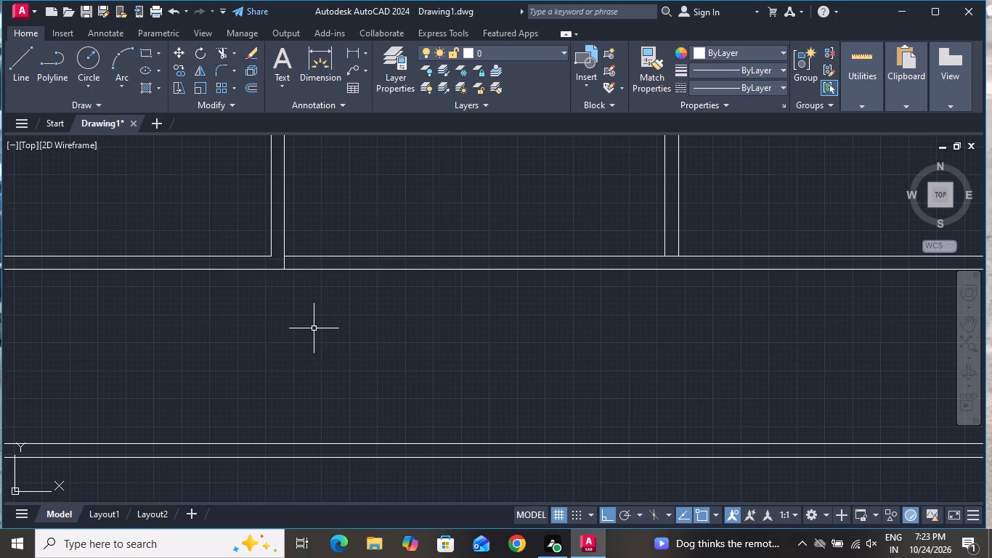
{"action": "key", "text": "space"}
{"action": "key", "text": "3"}
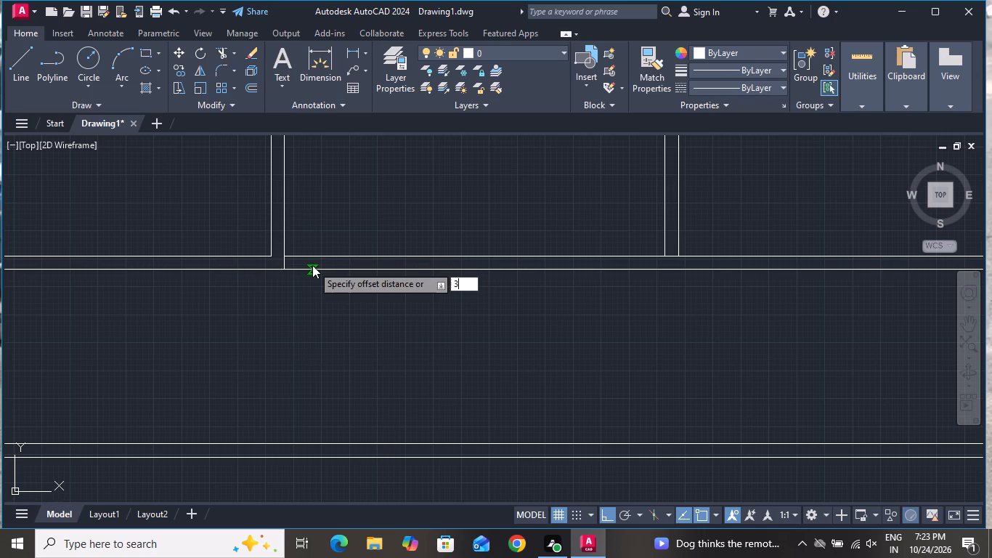
{"action": "key", "text": "shift+quotedbl"}
{"action": "key", "text": "Return"}
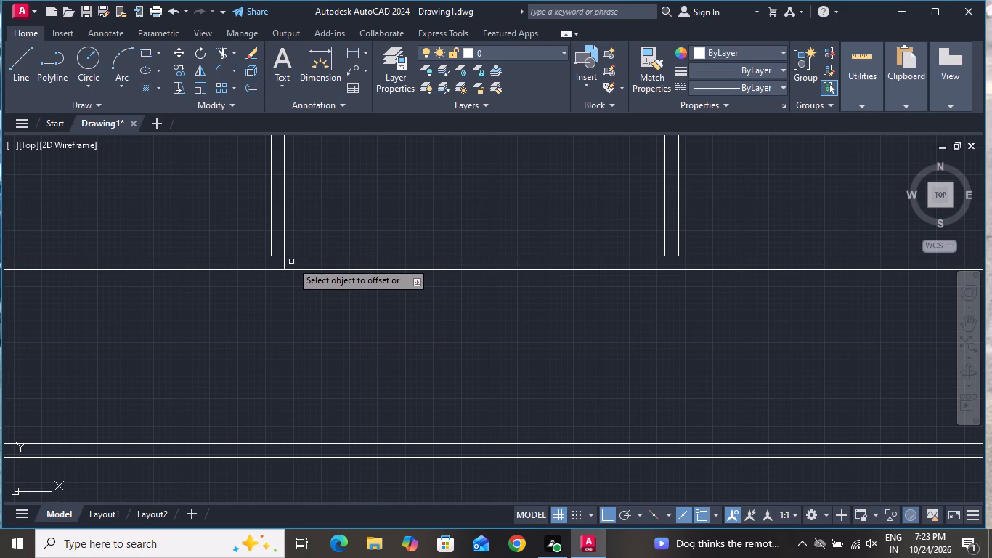
{"action": "left_click", "coordinate": [283, 262]}
{"action": "left_click", "coordinate": [296, 260]}
{"action": "right_click", "coordinate": [290, 328]}
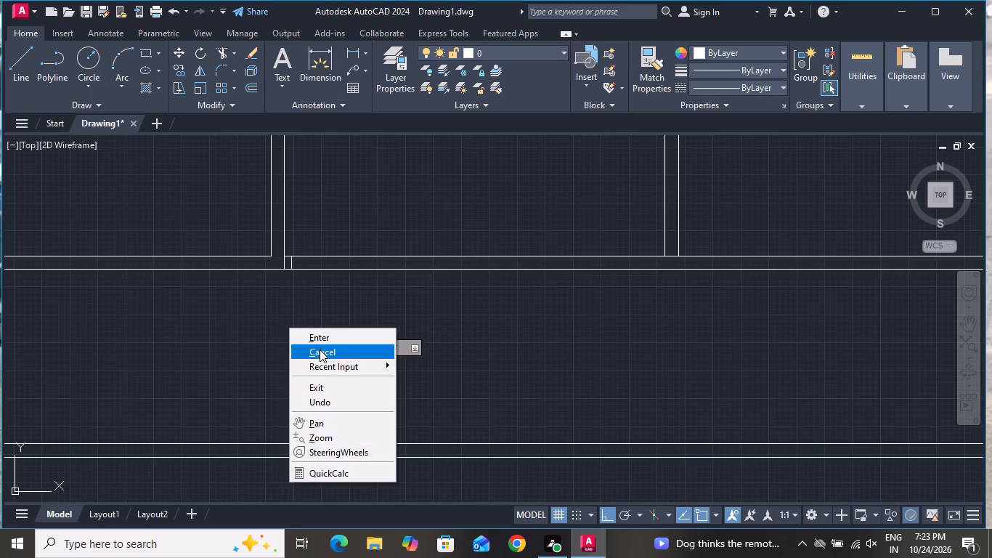
{"action": "left_click", "coordinate": [316, 348]}
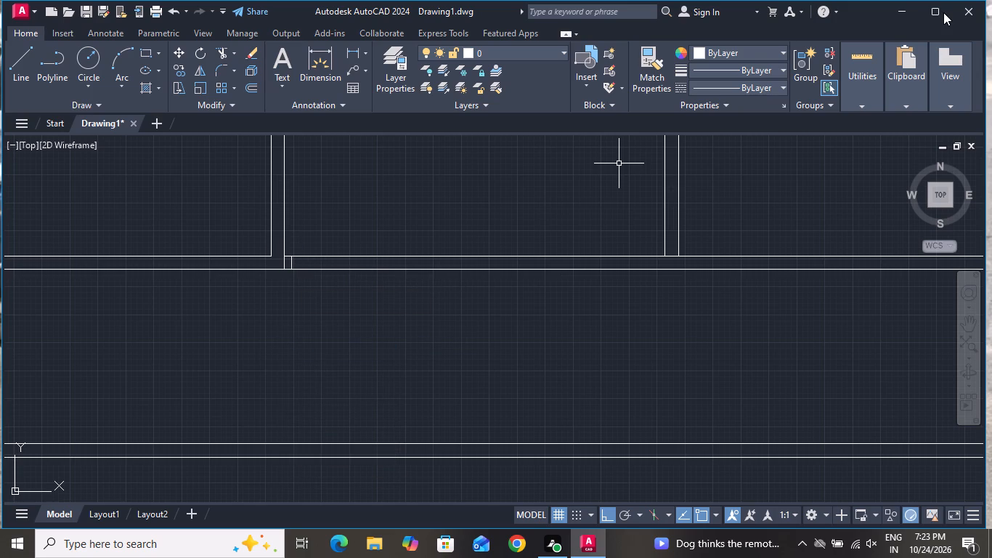
Offset the new west jamb line 3' to the east as the opposite door jamb.
{"action": "type", "text": "O"}
{"action": "key", "text": "space"}
{"action": "type", "text": "3'"}
{"action": "key", "text": "Return"}
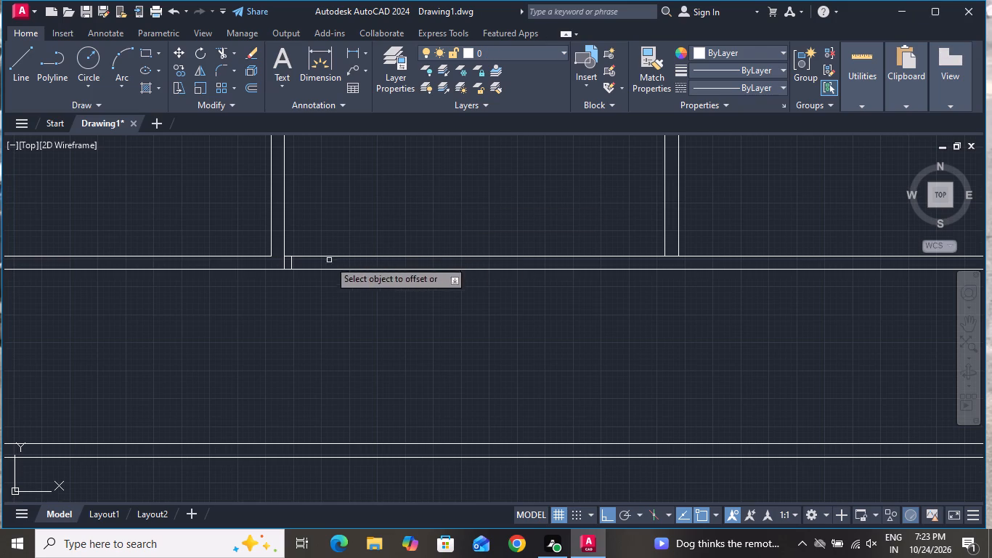
{"action": "left_click", "coordinate": [292, 262]}
{"action": "left_click", "coordinate": [325, 276]}
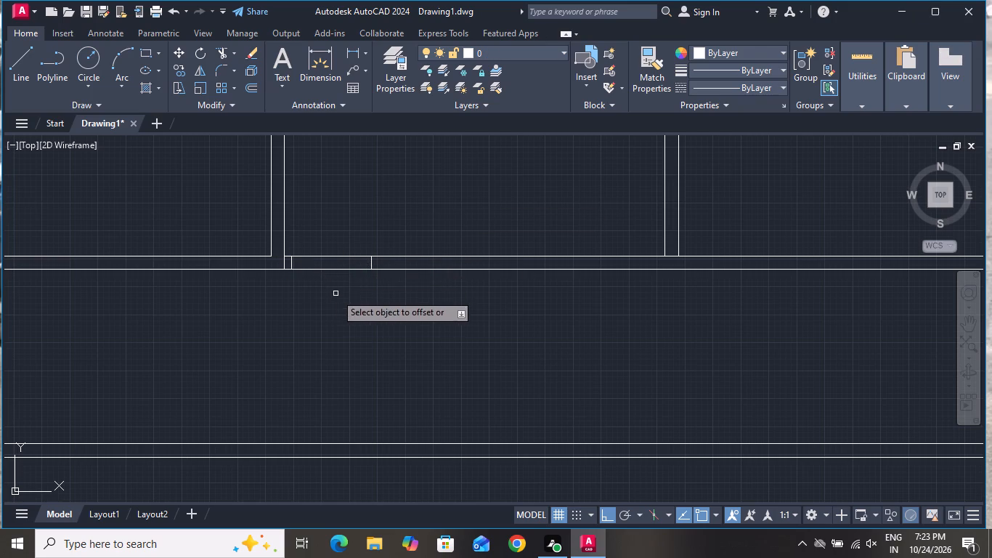
{"action": "right_click", "coordinate": [338, 290]}
{"action": "left_click", "coordinate": [383, 314]}
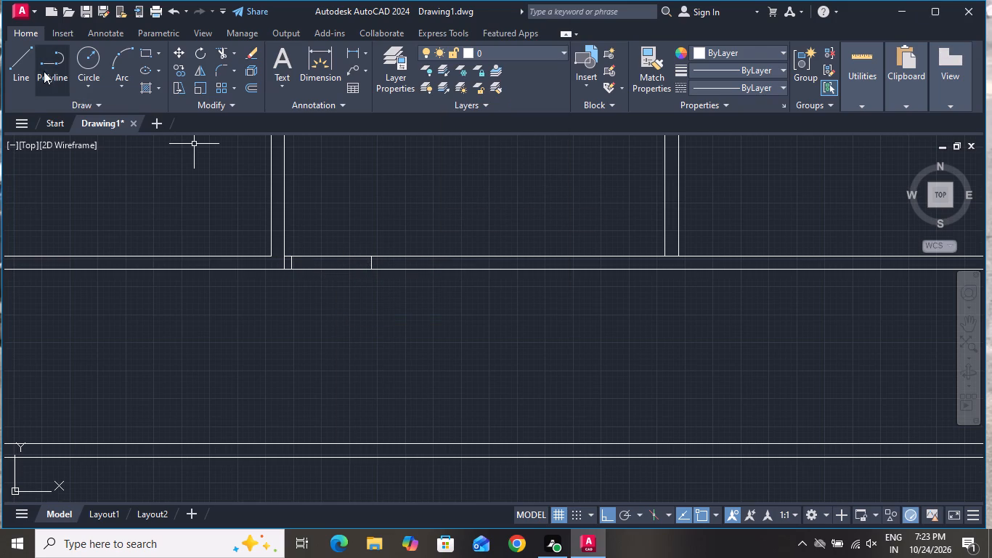
Draw a 3' vertical line north from the midpoint of the west jamb as the door leaf.
{"action": "left_click", "coordinate": [32, 59]}
{"action": "scroll", "coordinate": [306, 238], "scroll_direction": "up", "scroll_amount": 3}
{"action": "left_click", "coordinate": [245, 310]}
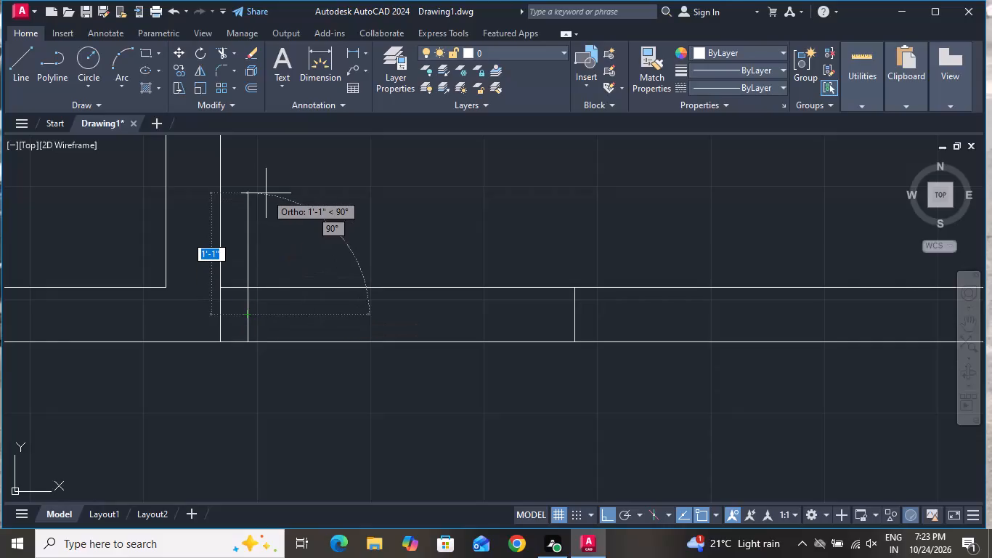
{"action": "type", "text": "3'"}
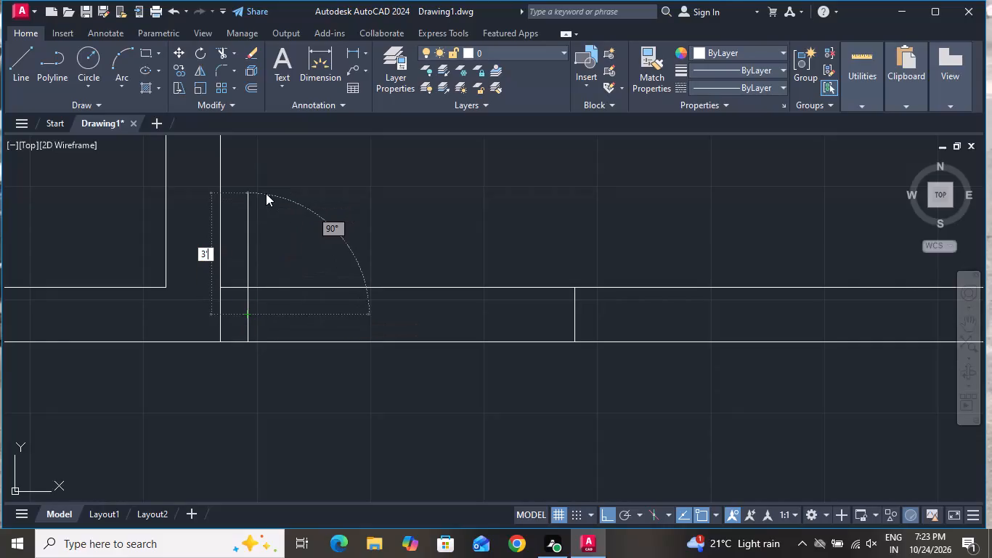
{"action": "key", "text": "Return"}
{"action": "scroll", "coordinate": [253, 217], "scroll_direction": "down", "scroll_amount": 3}
{"action": "scroll", "coordinate": [353, 258], "scroll_direction": "down", "scroll_amount": 1}
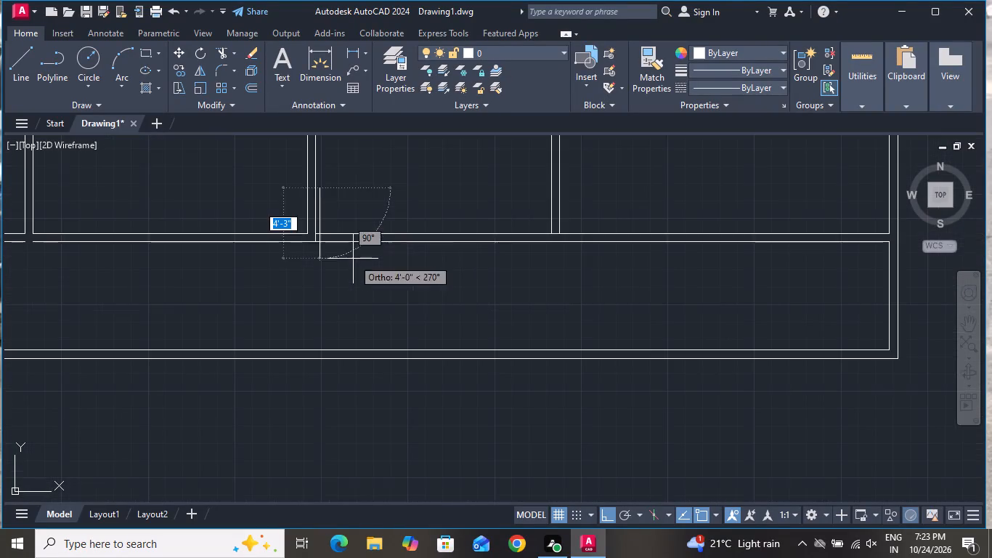
{"action": "right_click", "coordinate": [348, 200]}
{"action": "left_click", "coordinate": [364, 224]}
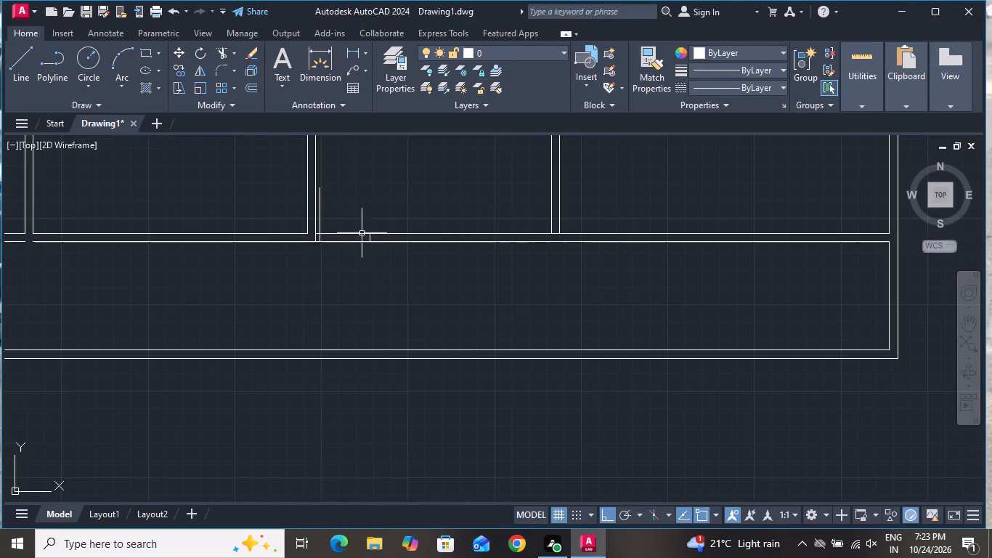
Offset the vertical door leaf line 2" to the east to give the leaf its thickness.
{"action": "type", "text": "O"}
{"action": "key", "text": "space"}
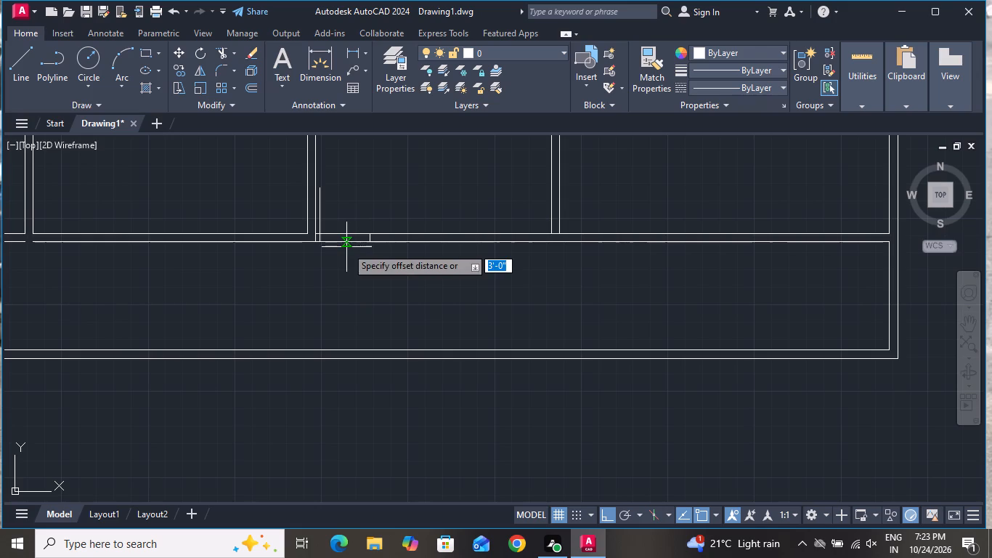
{"action": "key", "text": "2"}
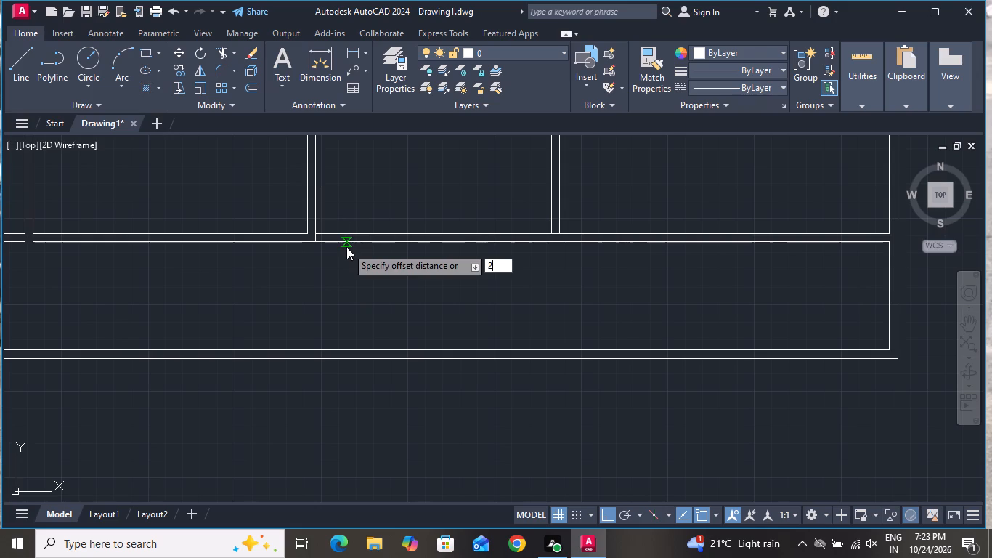
{"action": "key", "text": "shift+quotedbl"}
{"action": "key", "text": "Return"}
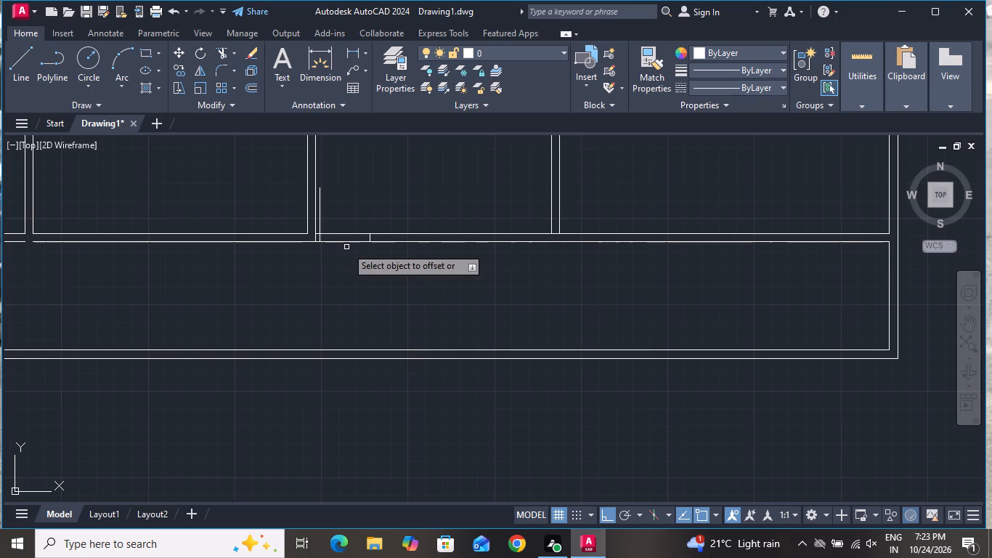
{"action": "scroll", "coordinate": [325, 210], "scroll_direction": "up", "scroll_amount": 2}
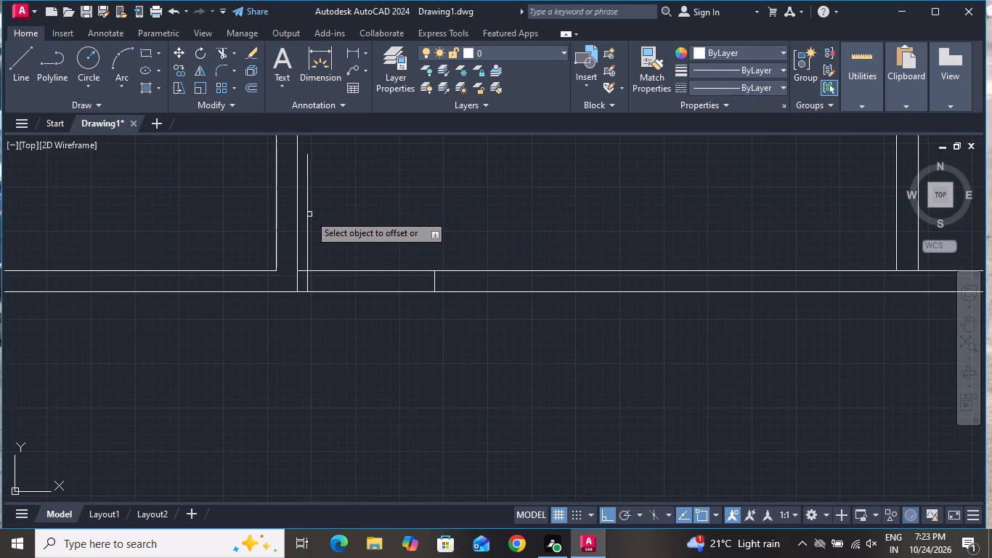
{"action": "left_click", "coordinate": [306, 217]}
{"action": "left_click", "coordinate": [338, 214]}
{"action": "right_click", "coordinate": [338, 214]}
{"action": "left_click", "coordinate": [370, 235]}
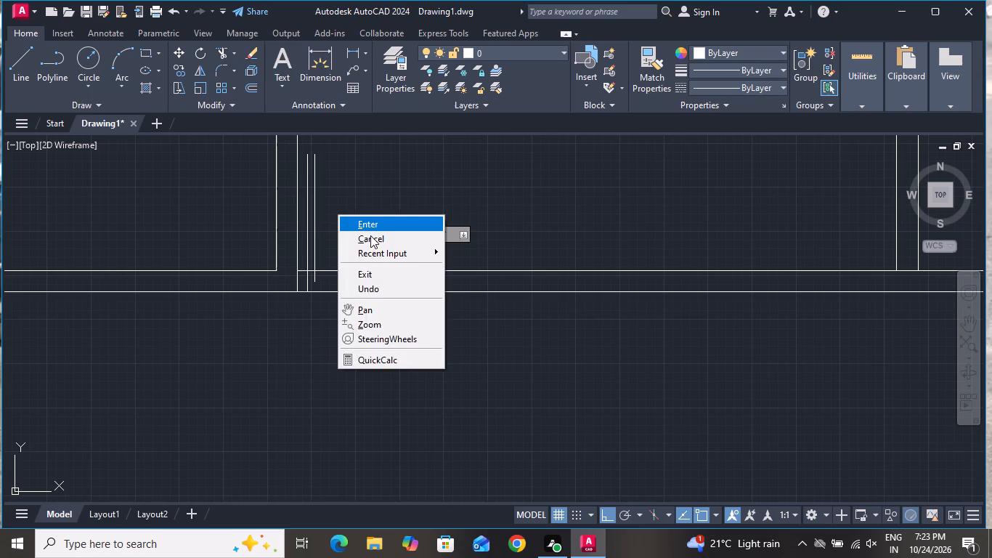
Draw the door swing as a three-point arc from the east jamb's midpoint through the tops of the two leaf lines.
{"action": "type", "text": "A"}
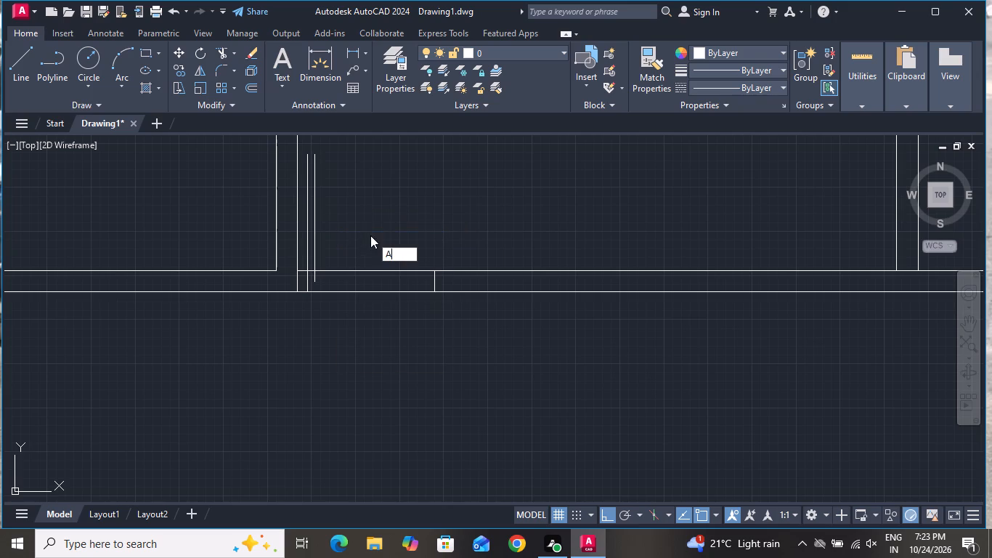
{"action": "key", "text": "space"}
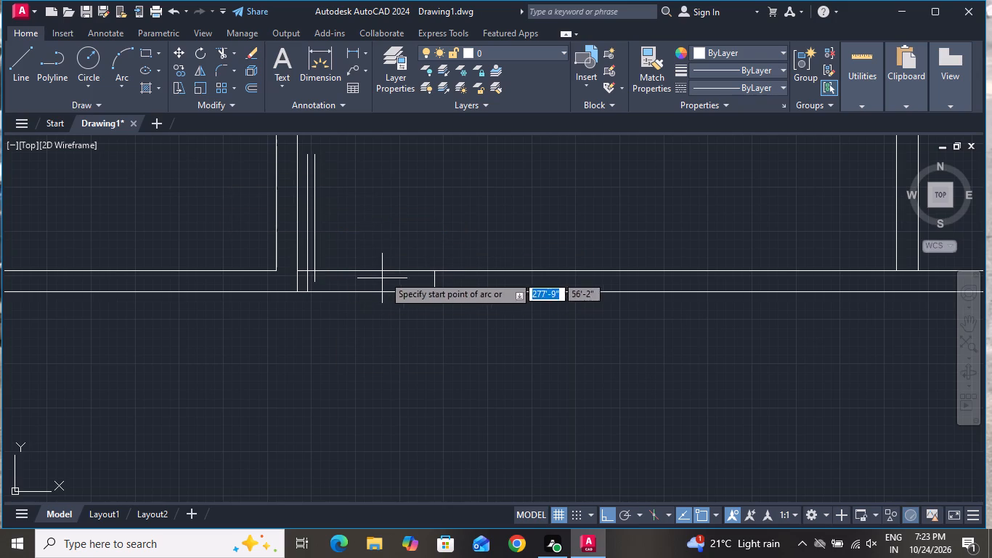
{"action": "left_click", "coordinate": [434, 282]}
{"action": "scroll", "coordinate": [319, 154], "scroll_direction": "up", "scroll_amount": 3}
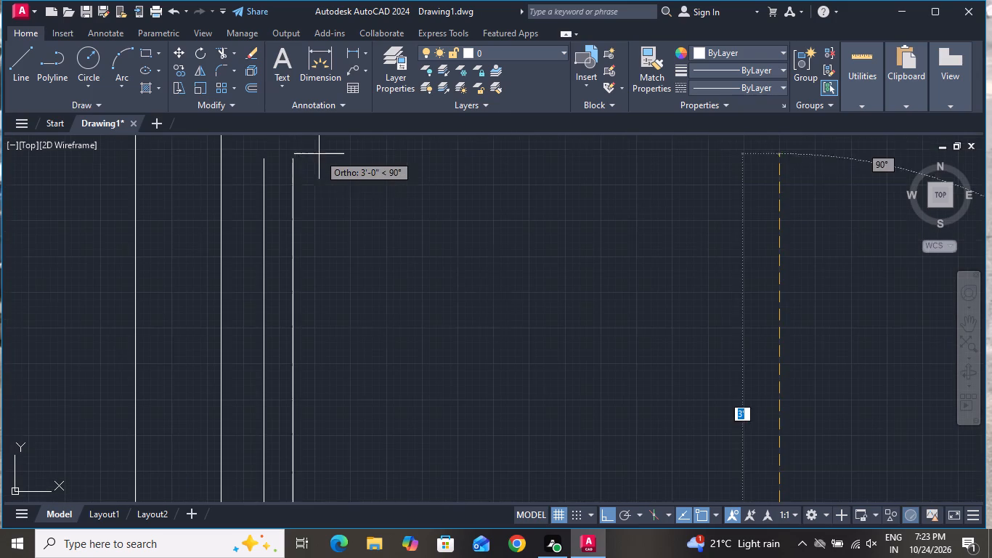
{"action": "left_click", "coordinate": [294, 157]}
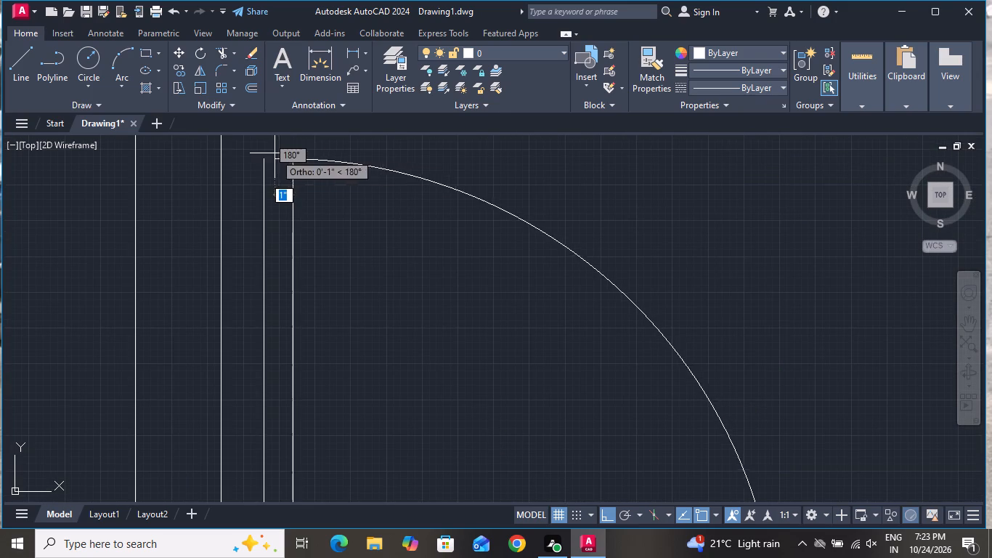
{"action": "left_click", "coordinate": [261, 155]}
{"action": "scroll", "coordinate": [360, 237], "scroll_direction": "down", "scroll_amount": 2}
Close the foot of the door leaf with a short 2" horizontal line from the east leaf line to the west one.
{"action": "left_click", "coordinate": [28, 46]}
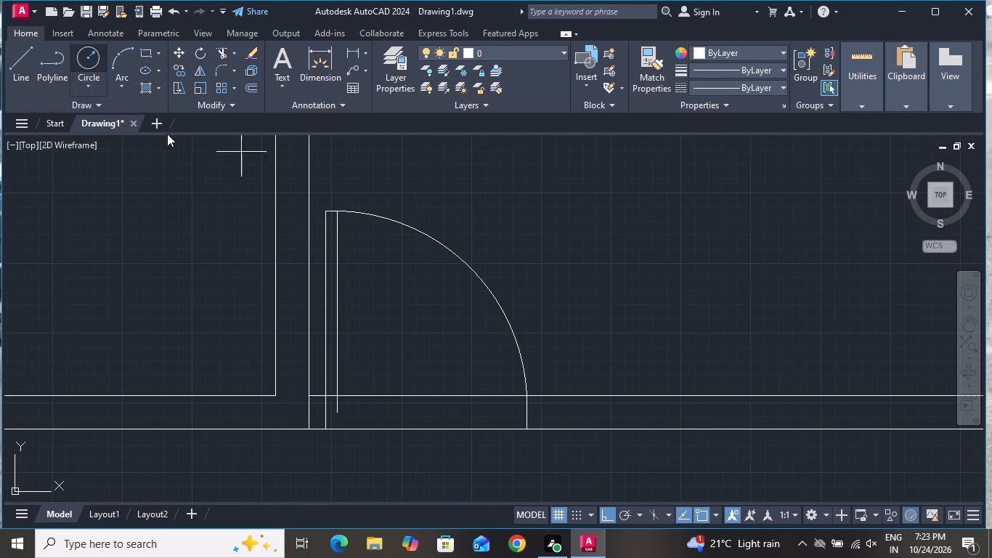
{"action": "scroll", "coordinate": [315, 273], "scroll_direction": "down", "scroll_amount": 1}
{"action": "scroll", "coordinate": [319, 381], "scroll_direction": "up", "scroll_amount": 2}
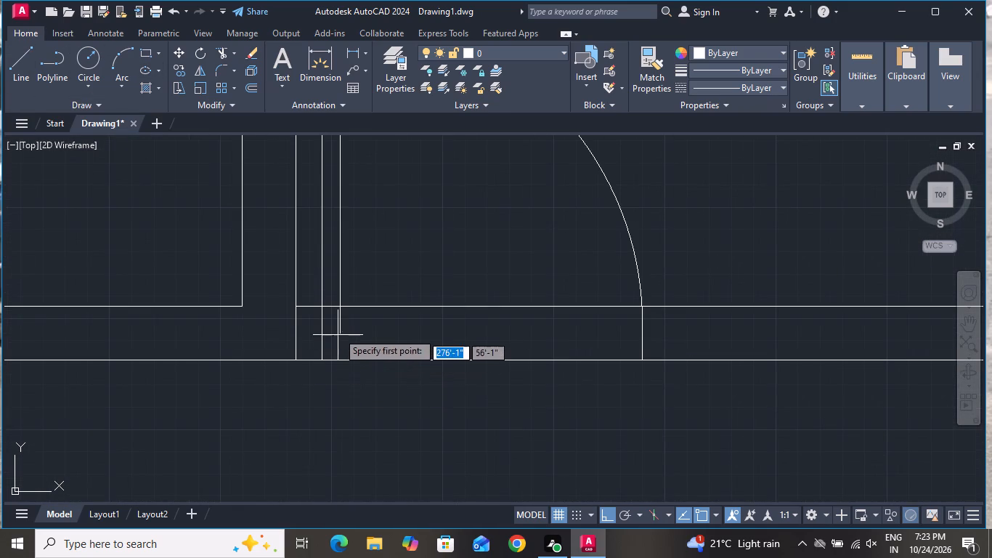
{"action": "left_click", "coordinate": [343, 330]}
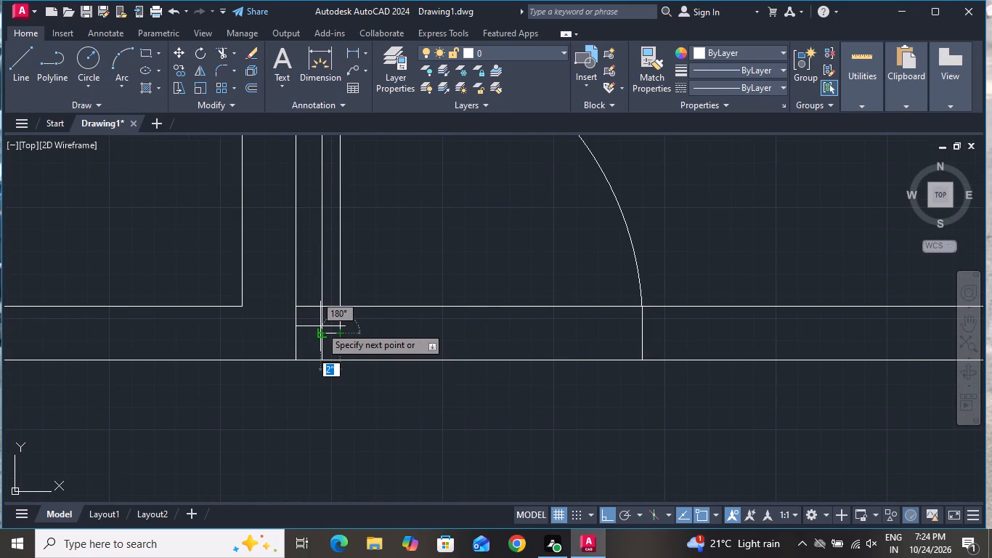
{"action": "left_click", "coordinate": [322, 331]}
{"action": "right_click", "coordinate": [329, 323]}
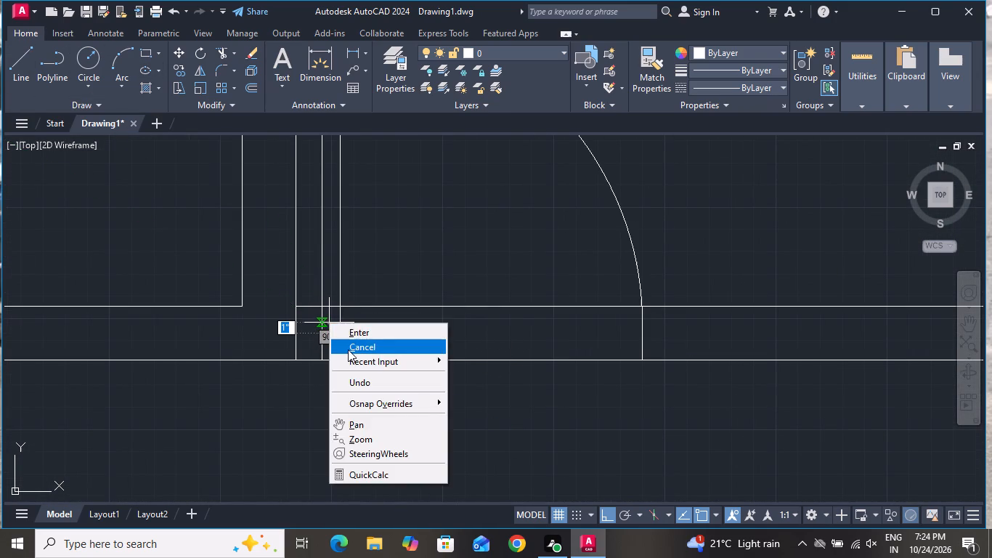
{"action": "left_click", "coordinate": [348, 349]}
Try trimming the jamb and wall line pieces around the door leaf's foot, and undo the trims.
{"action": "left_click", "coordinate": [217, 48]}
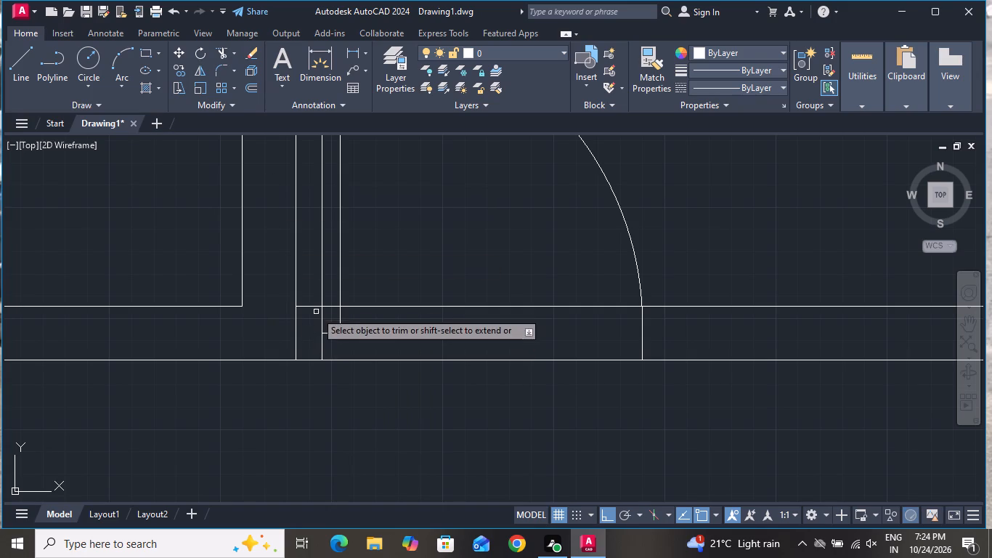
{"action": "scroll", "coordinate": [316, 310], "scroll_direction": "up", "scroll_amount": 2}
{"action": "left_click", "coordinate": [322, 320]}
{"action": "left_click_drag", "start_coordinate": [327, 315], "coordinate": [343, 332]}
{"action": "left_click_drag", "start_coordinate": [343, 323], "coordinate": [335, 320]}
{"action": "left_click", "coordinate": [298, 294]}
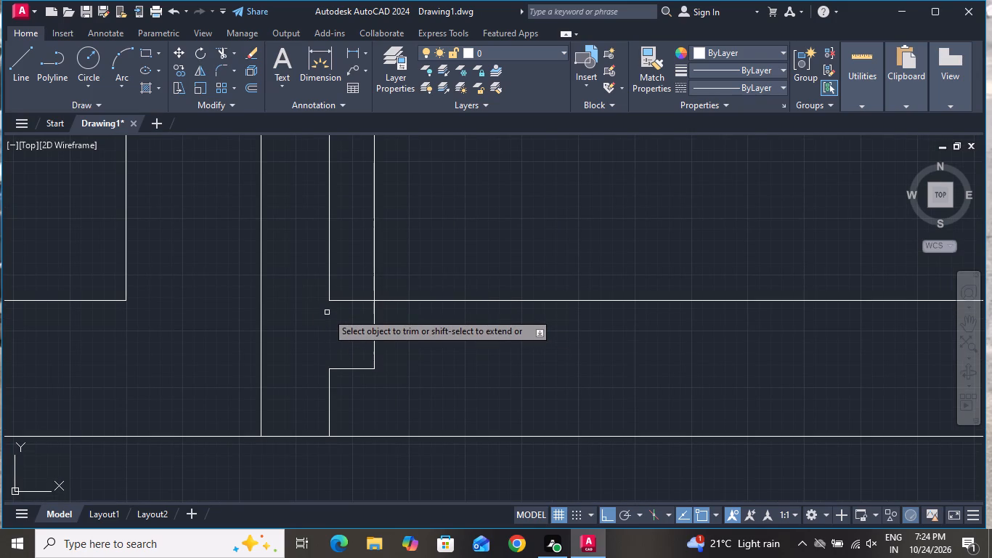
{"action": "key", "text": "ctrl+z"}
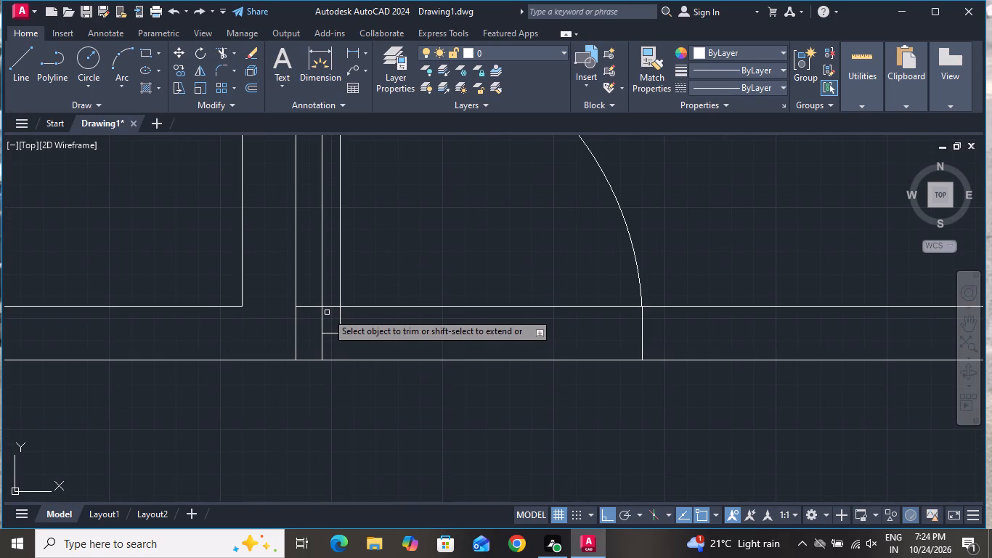
Trim the west jamb's overlap above the leaf's foot and both south wall lines across the door opening.
{"action": "scroll", "coordinate": [324, 318], "scroll_direction": "up", "scroll_amount": 2}
{"action": "left_click", "coordinate": [325, 309]}
{"action": "left_click", "coordinate": [306, 311]}
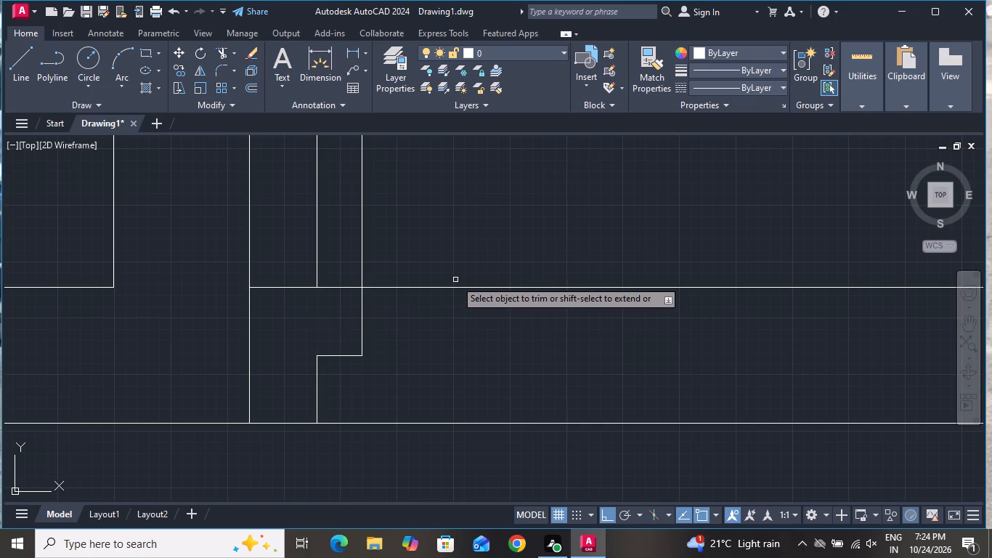
{"action": "scroll", "coordinate": [455, 293], "scroll_direction": "down", "scroll_amount": 2}
{"action": "left_click", "coordinate": [489, 279]}
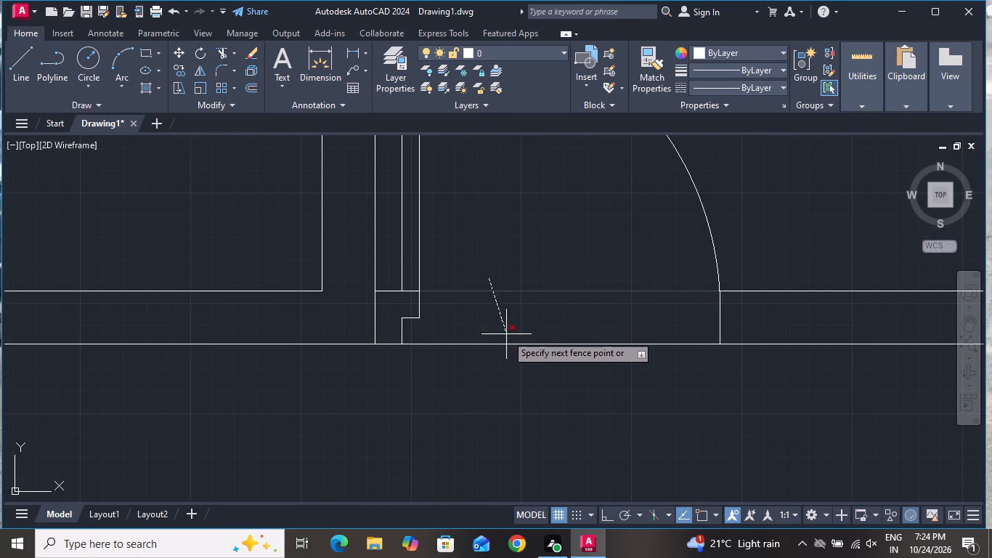
{"action": "left_click", "coordinate": [505, 387]}
{"action": "right_click", "coordinate": [531, 298]}
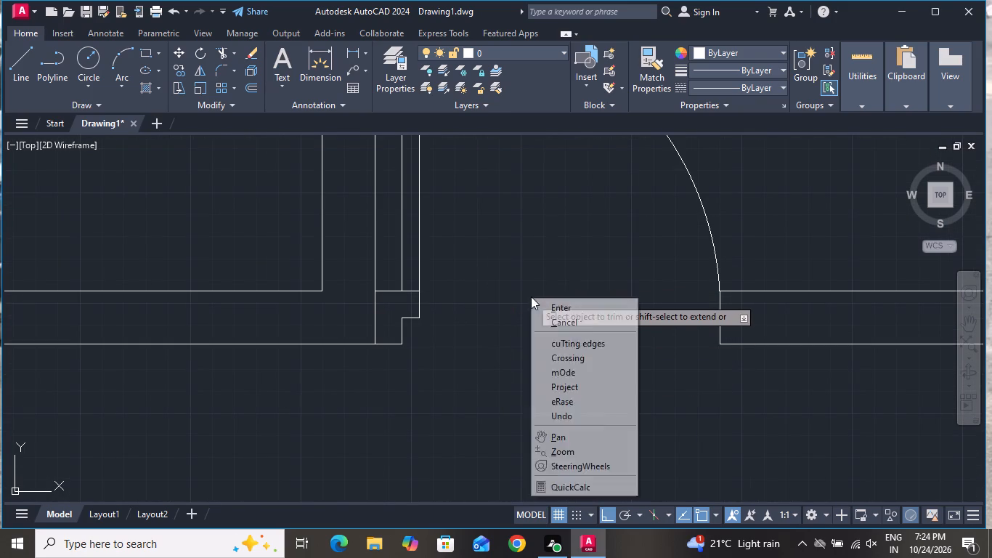
{"action": "left_click", "coordinate": [568, 327]}
Draw a short vertical line across the south wall at the midpoint of the room west of the new door.
{"action": "scroll", "coordinate": [564, 352], "scroll_direction": "down", "scroll_amount": 2}
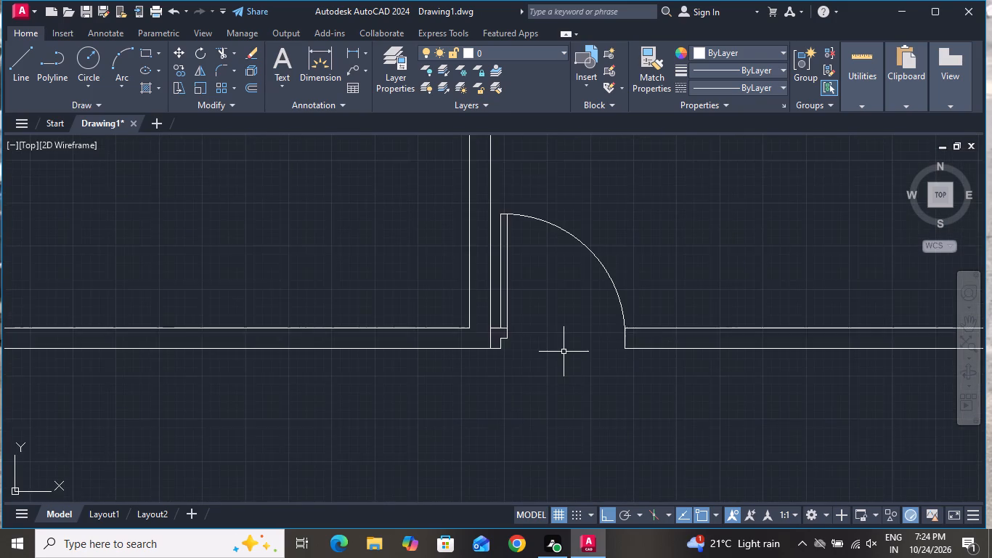
{"action": "scroll", "coordinate": [564, 352], "scroll_direction": "down", "scroll_amount": 3}
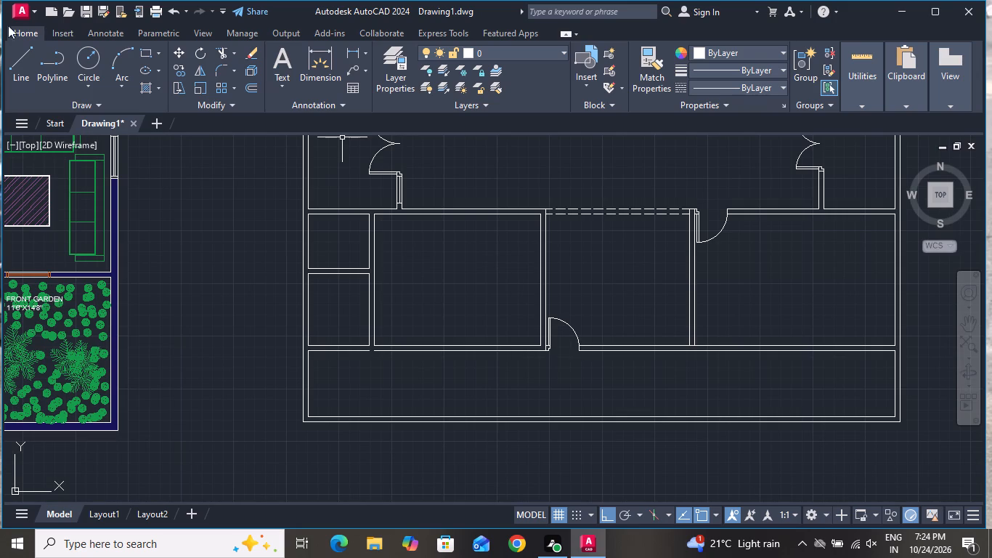
{"action": "left_click", "coordinate": [21, 41]}
{"action": "left_click", "coordinate": [19, 58]}
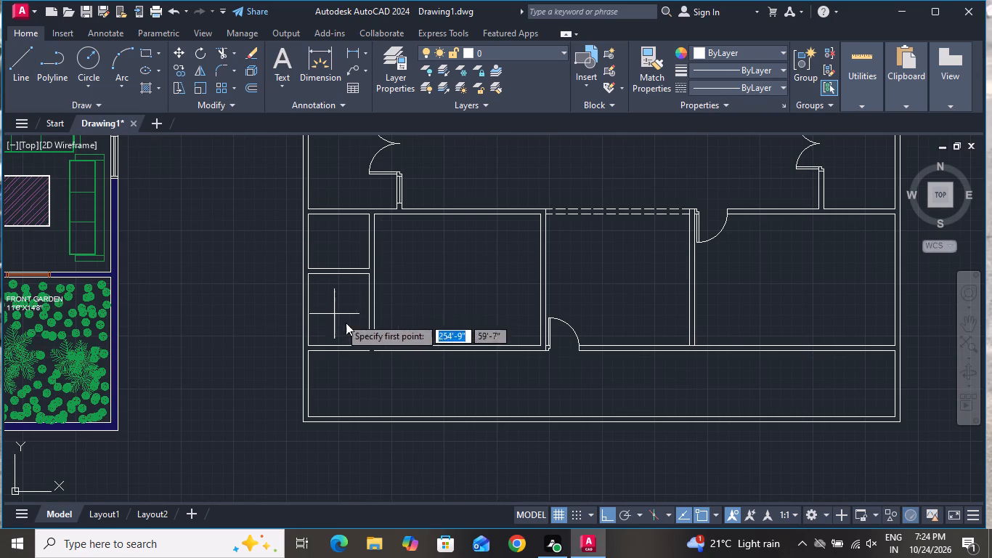
{"action": "scroll", "coordinate": [473, 341], "scroll_direction": "up", "scroll_amount": 1}
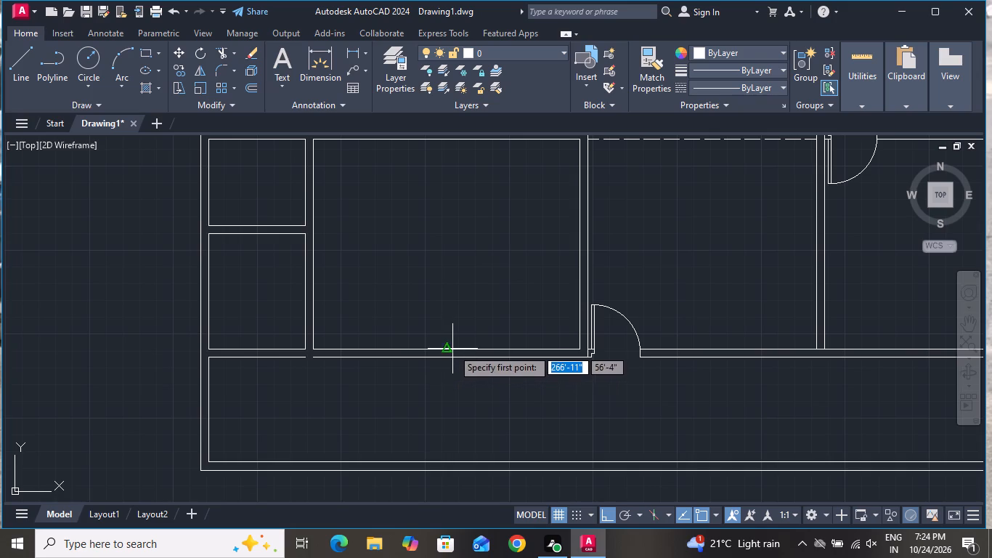
{"action": "left_click", "coordinate": [444, 349]}
{"action": "left_click", "coordinate": [442, 357]}
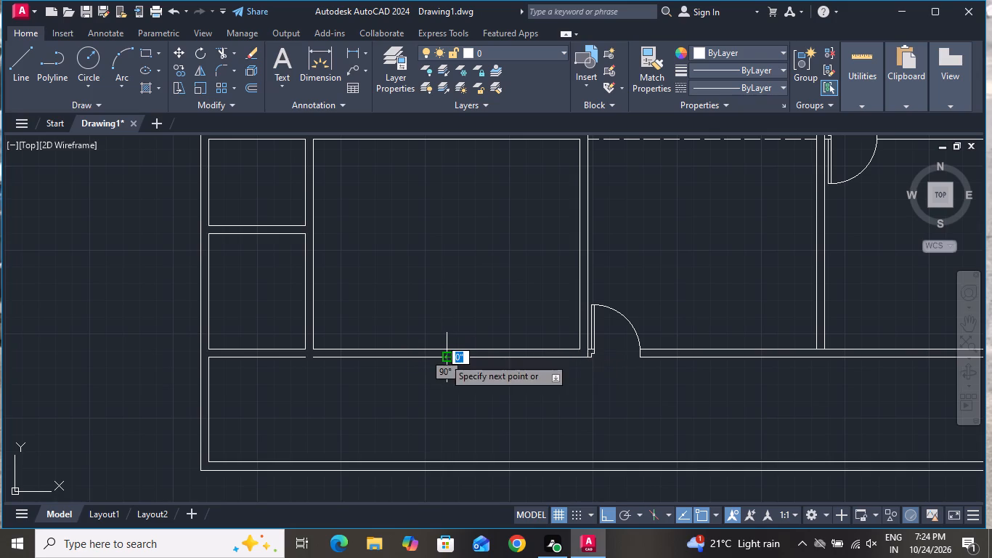
{"action": "right_click", "coordinate": [444, 357]}
{"action": "left_click", "coordinate": [474, 383]}
Offset the short midpoint line 2'6" to the east and 2'6" to the west as the sides of an opening.
{"action": "scroll", "coordinate": [433, 353], "scroll_direction": "up", "scroll_amount": 2}
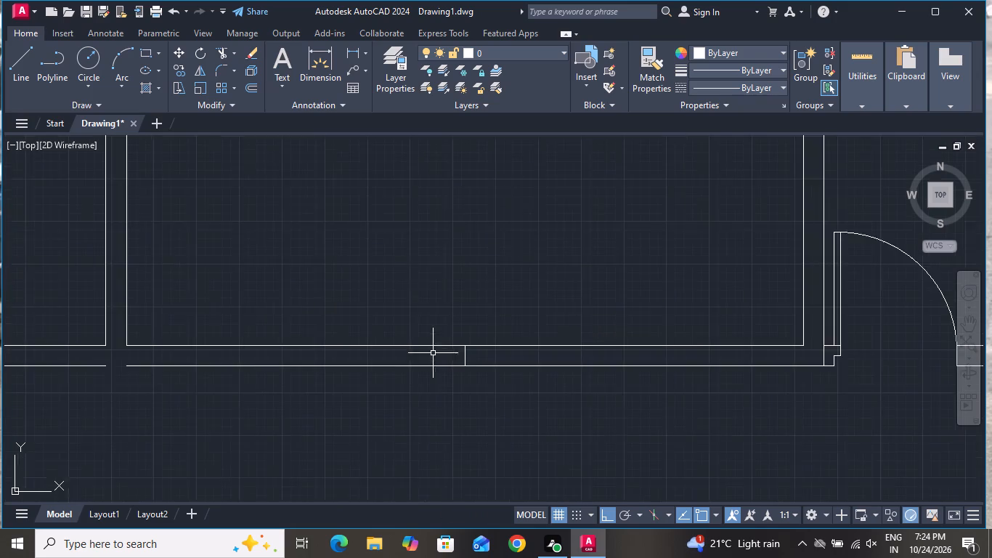
{"action": "scroll", "coordinate": [433, 353], "scroll_direction": "up", "scroll_amount": 1}
{"action": "type", "text": "O"}
{"action": "key", "text": "space"}
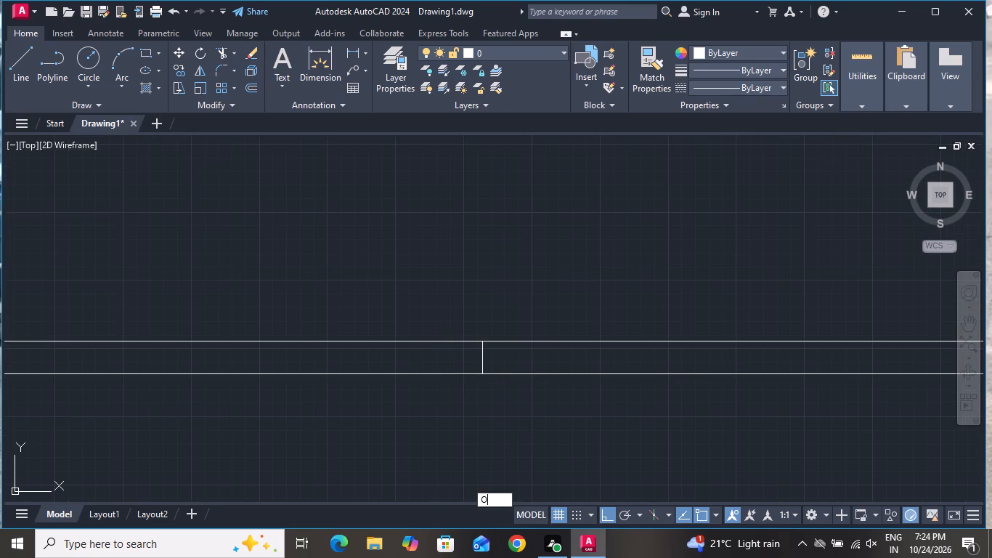
{"action": "key", "text": "2"}
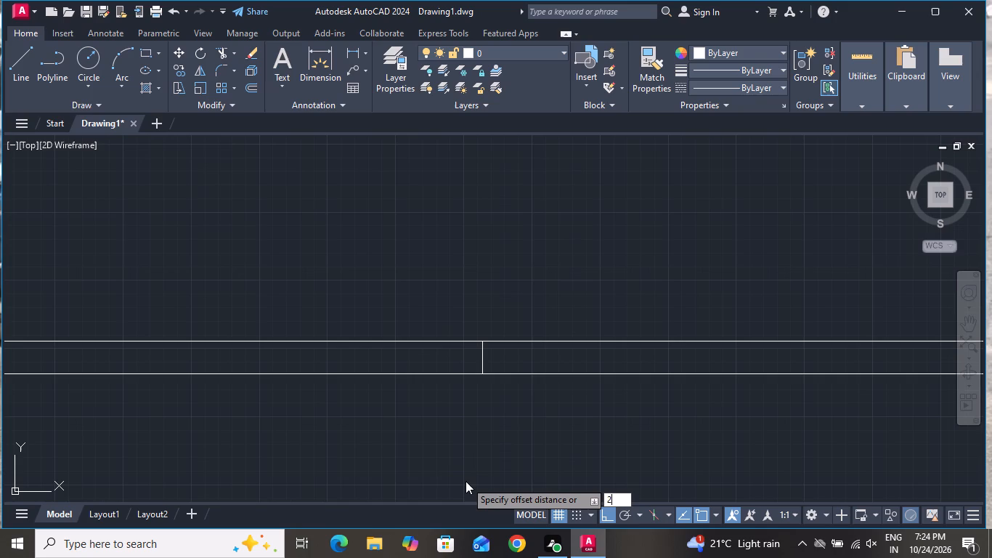
{"action": "key", "text": "apostrophe"}
{"action": "key", "text": "6"}
{"action": "key", "text": "shift+quotedbl"}
{"action": "key", "text": "Return"}
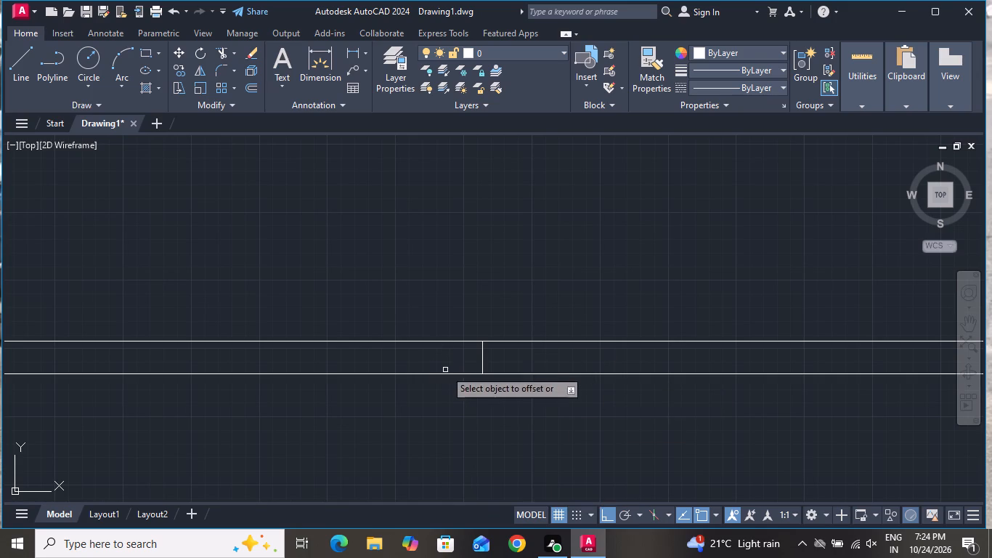
{"action": "left_click", "coordinate": [481, 354]}
{"action": "left_click", "coordinate": [550, 368]}
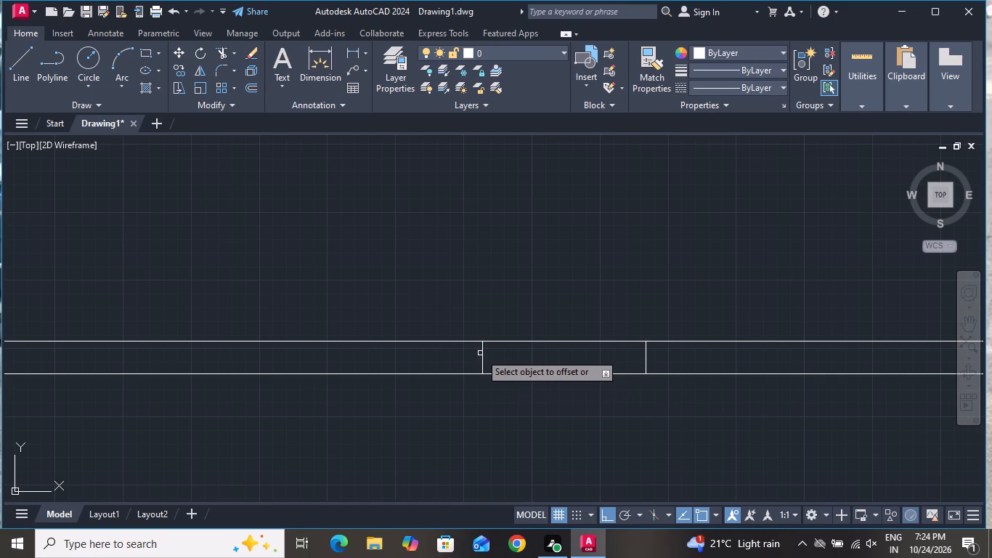
{"action": "left_click", "coordinate": [481, 353]}
{"action": "left_click", "coordinate": [408, 349]}
{"action": "right_click", "coordinate": [407, 296]}
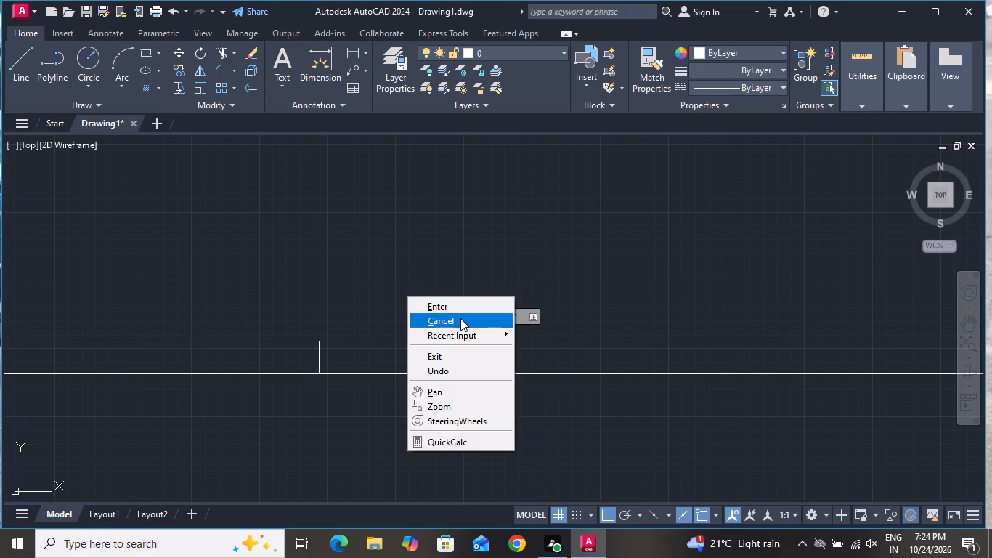
{"action": "left_click", "coordinate": [460, 318]}
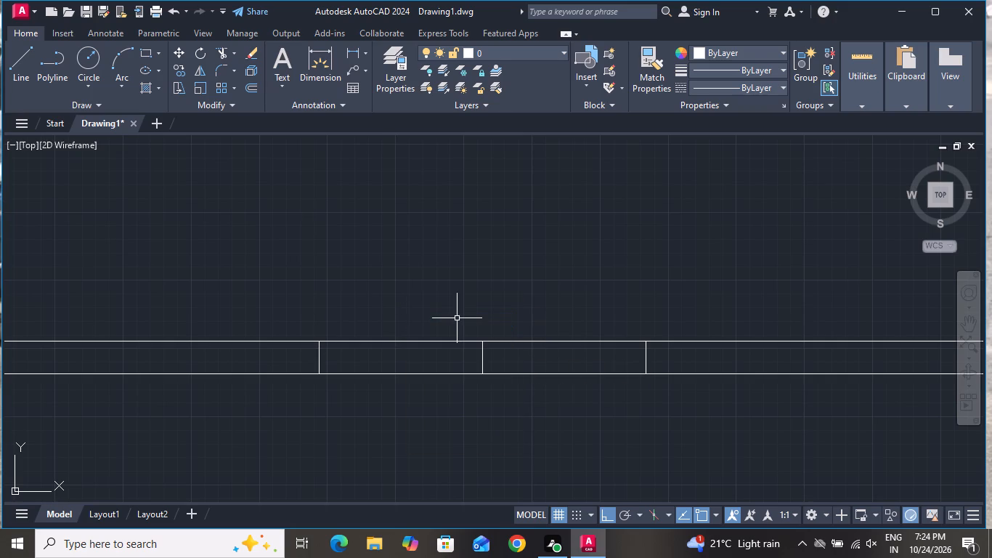
Offset the opening's east and west side lines 3" outward into the south wall as jamb lines.
{"action": "scroll", "coordinate": [455, 318], "scroll_direction": "down", "scroll_amount": 2}
{"action": "type", "text": "O"}
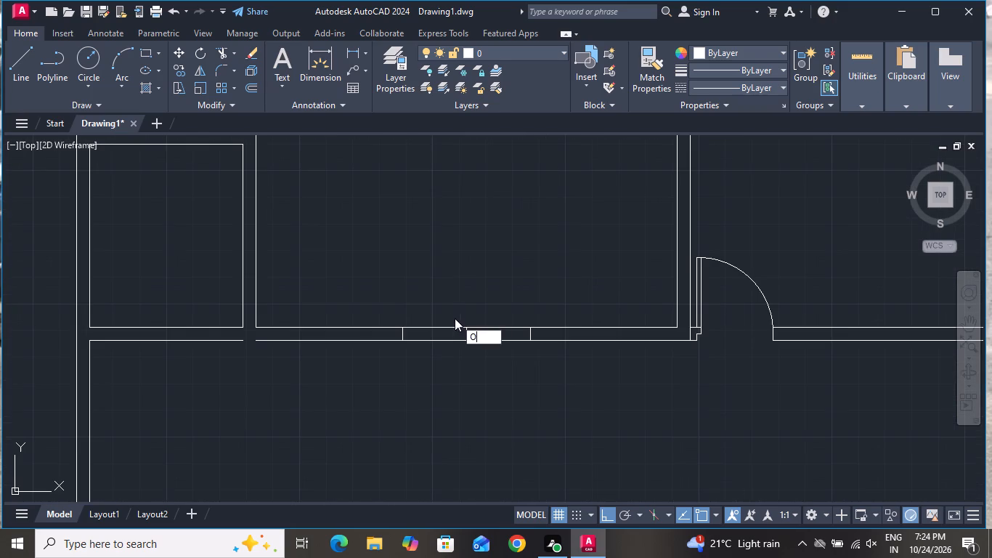
{"action": "key", "text": "space"}
{"action": "key", "text": "3"}
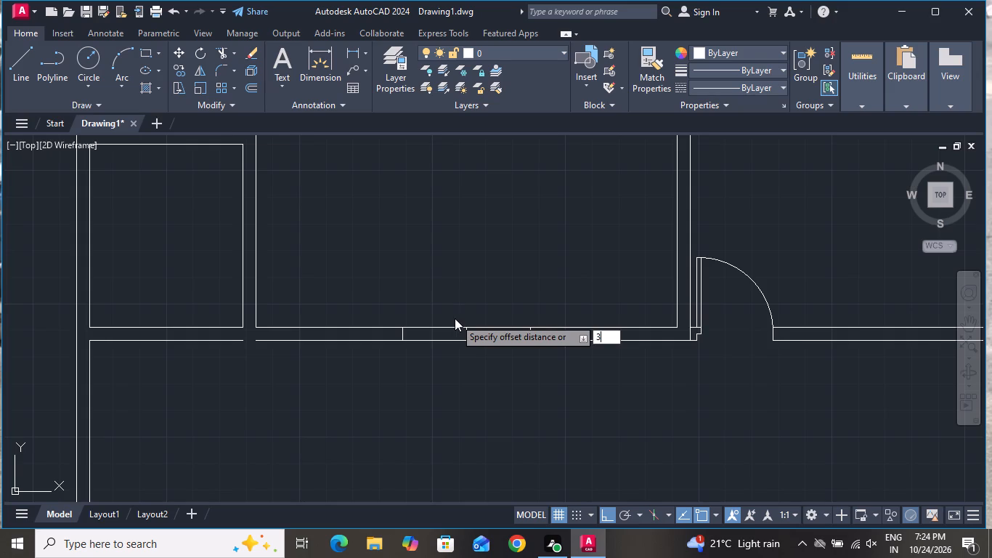
{"action": "key", "text": "shift+quotedbl"}
{"action": "key", "text": "Return"}
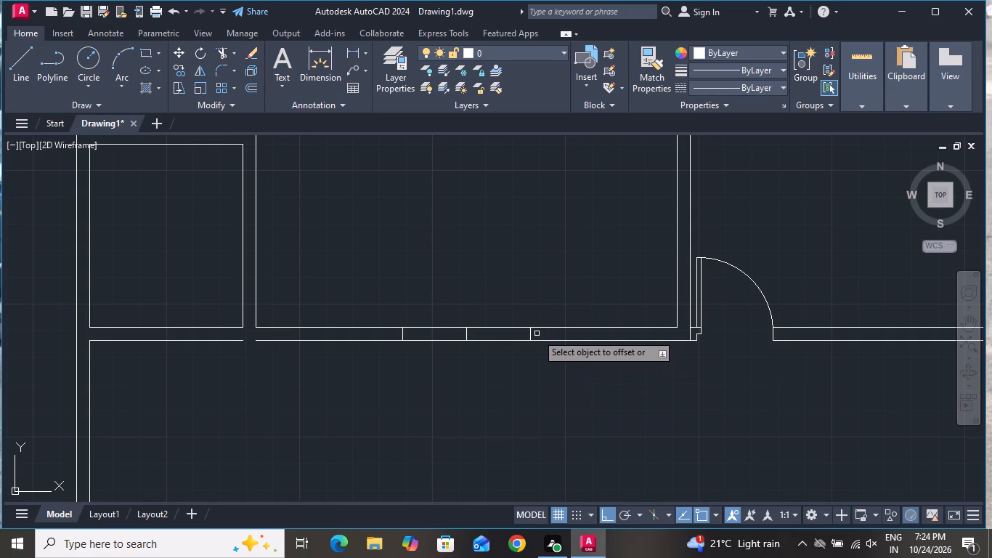
{"action": "left_click", "coordinate": [529, 336]}
{"action": "left_click", "coordinate": [567, 345]}
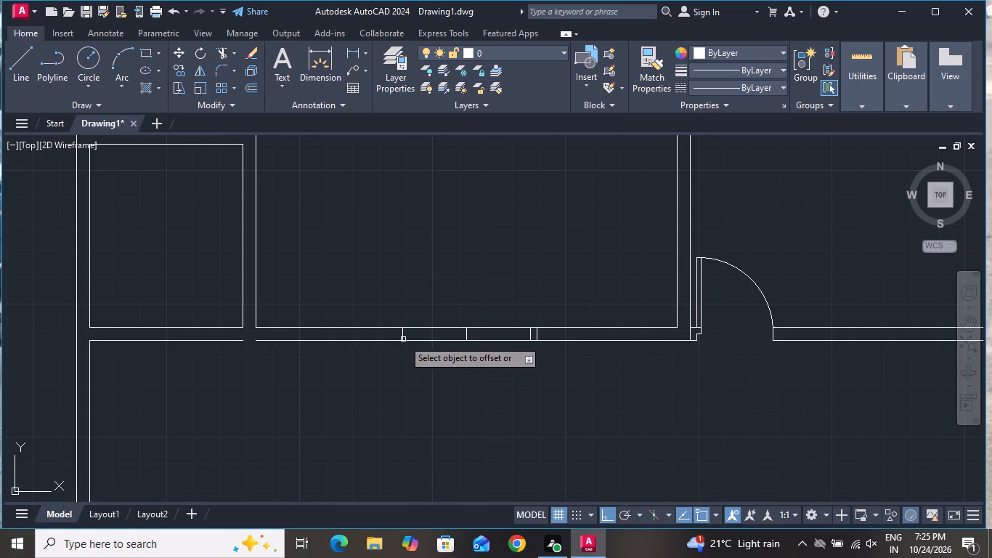
{"action": "left_click", "coordinate": [402, 332]}
{"action": "left_click", "coordinate": [350, 343]}
{"action": "right_click", "coordinate": [386, 371]}
{"action": "left_click", "coordinate": [407, 398]}
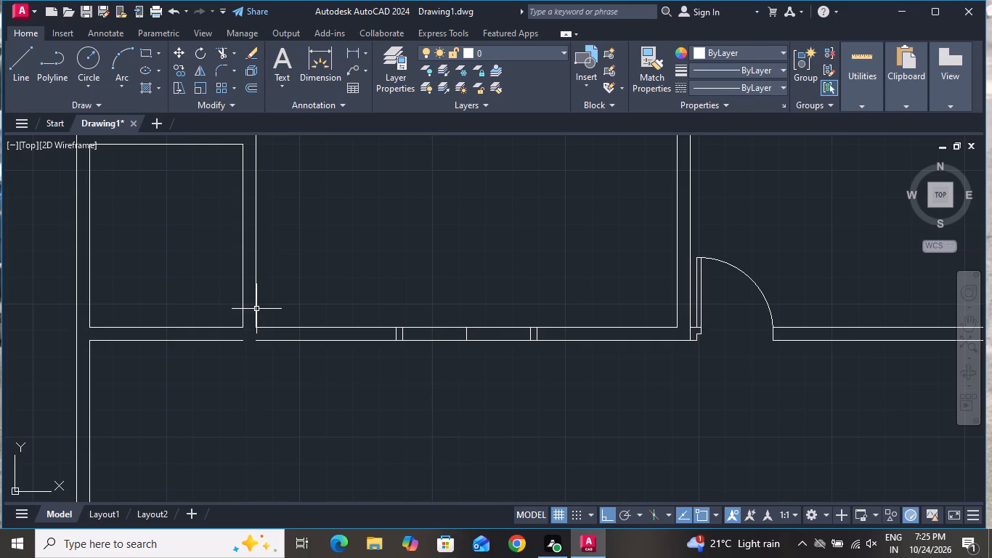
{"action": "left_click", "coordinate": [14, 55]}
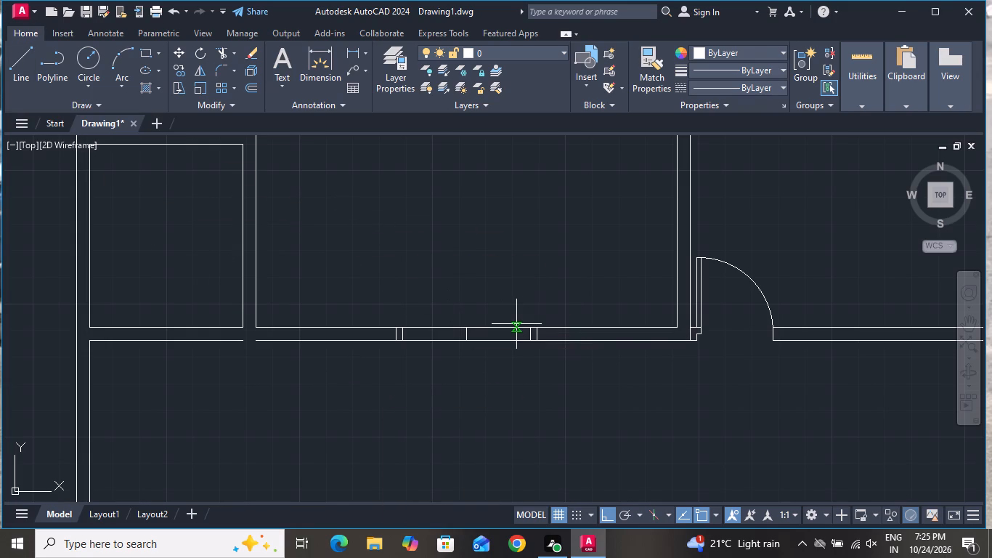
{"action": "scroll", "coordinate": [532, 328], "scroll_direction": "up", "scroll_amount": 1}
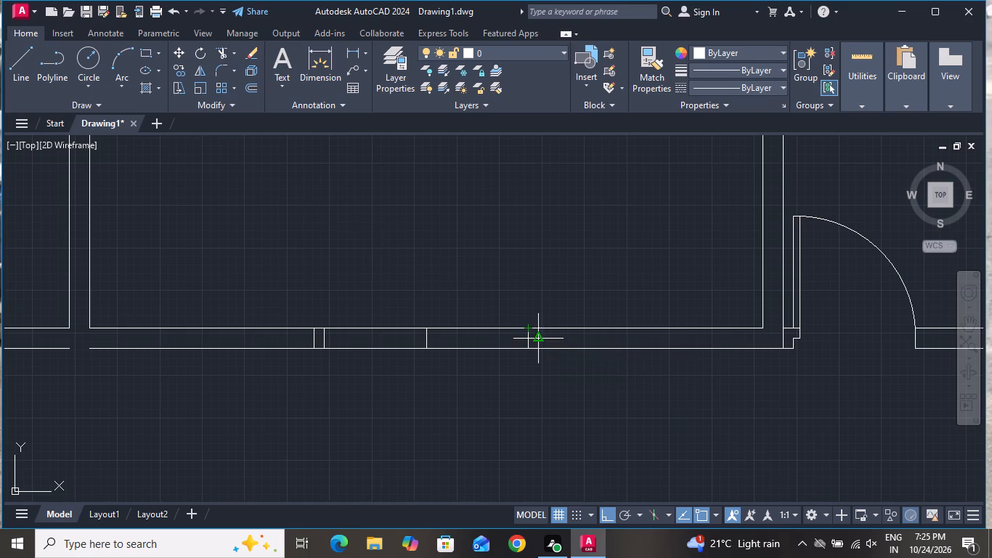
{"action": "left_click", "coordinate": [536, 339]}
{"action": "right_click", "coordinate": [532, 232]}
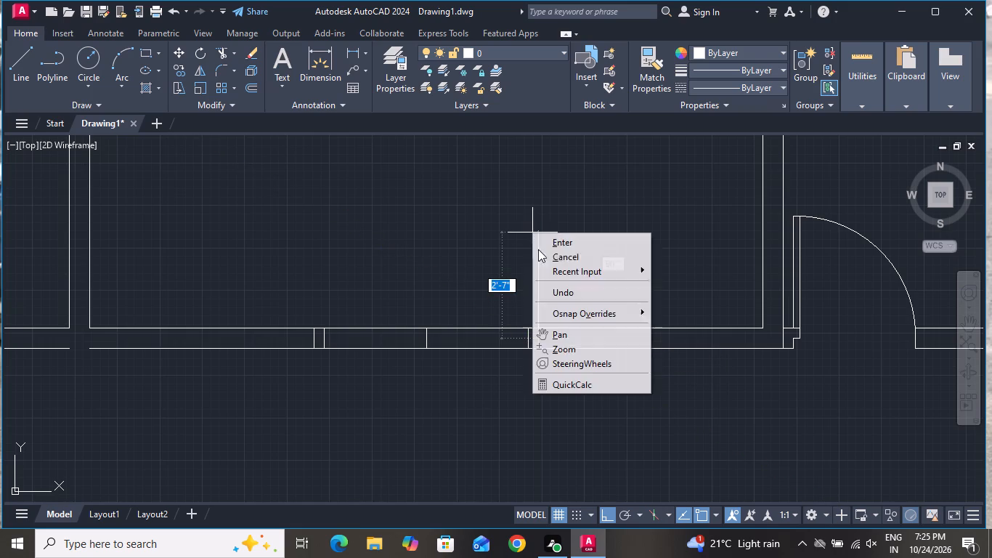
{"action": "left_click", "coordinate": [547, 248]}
Draw a 2'6" vertical line northward from the midpoint of the opening's east side line as a door leaf edge.
{"action": "left_click", "coordinate": [28, 69]}
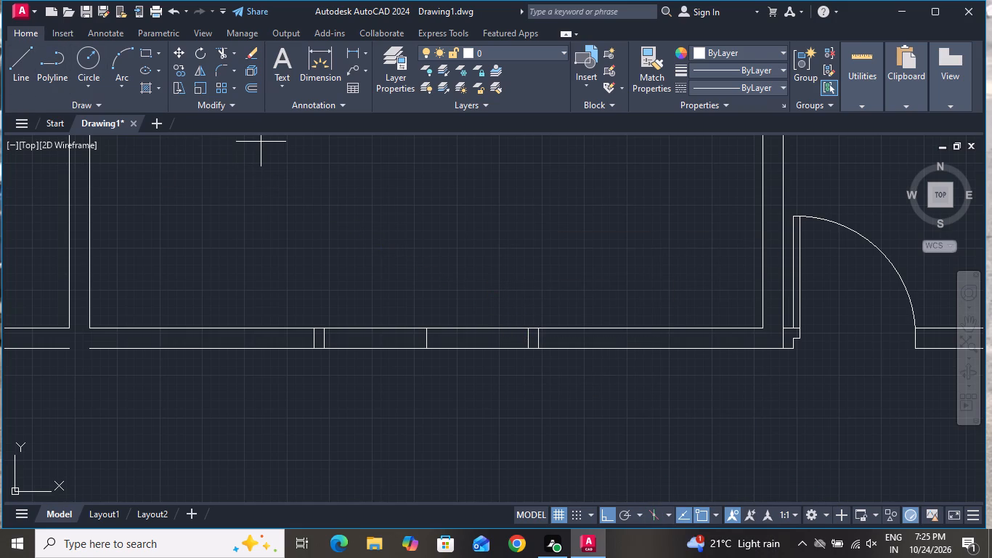
{"action": "left_click", "coordinate": [528, 341]}
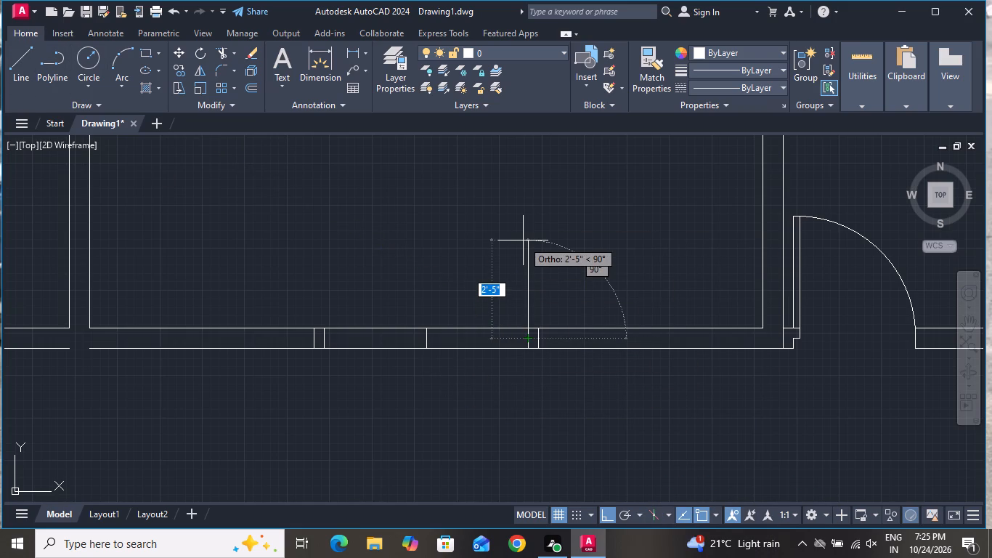
{"action": "type", "text": "2'"}
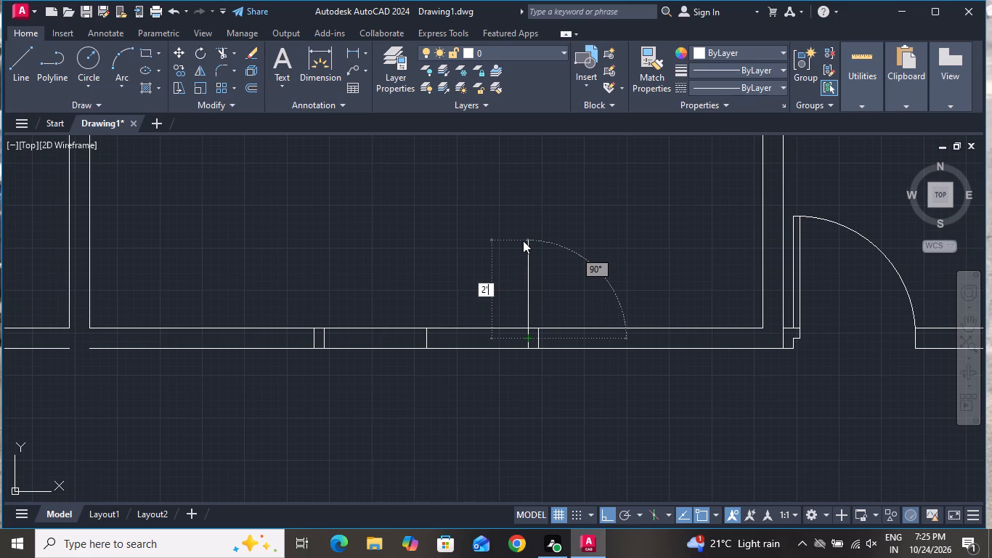
{"action": "key", "text": "6"}
{"action": "key", "text": "shift+quotedbl"}
{"action": "key", "text": "Return"}
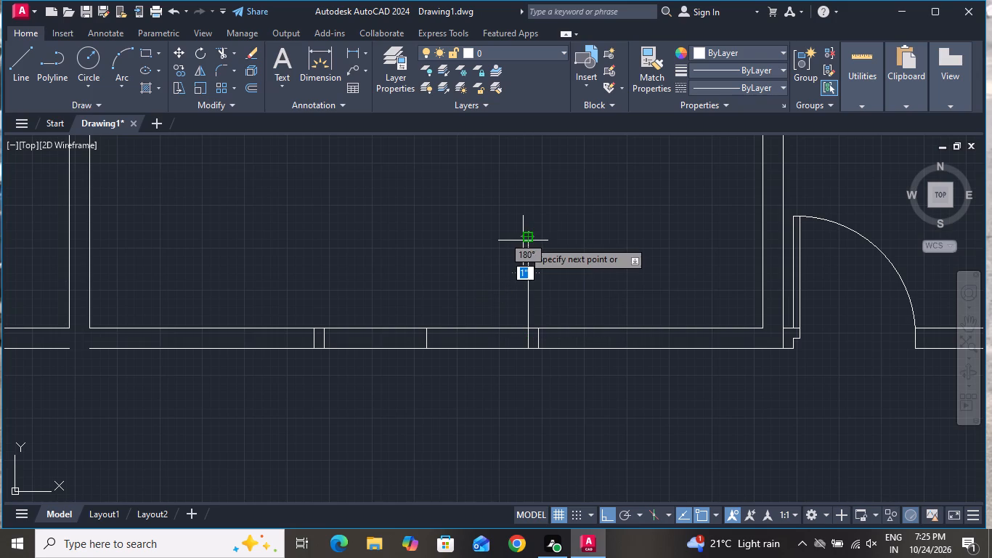
{"action": "right_click", "coordinate": [523, 240]}
{"action": "left_click", "coordinate": [574, 265]}
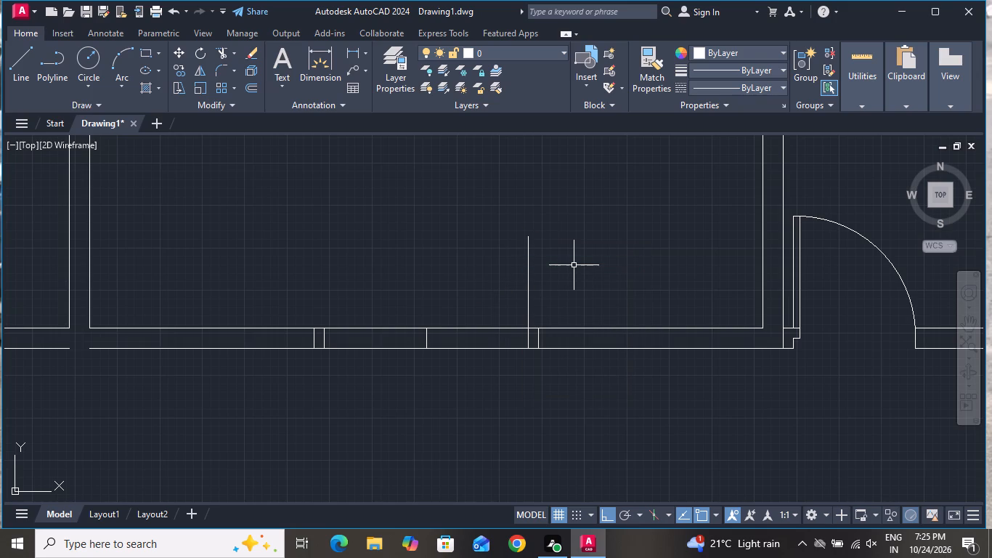
Offset the new leaf line 2" to the west to give the door leaf its thickness.
{"action": "type", "text": "O"}
{"action": "key", "text": "space"}
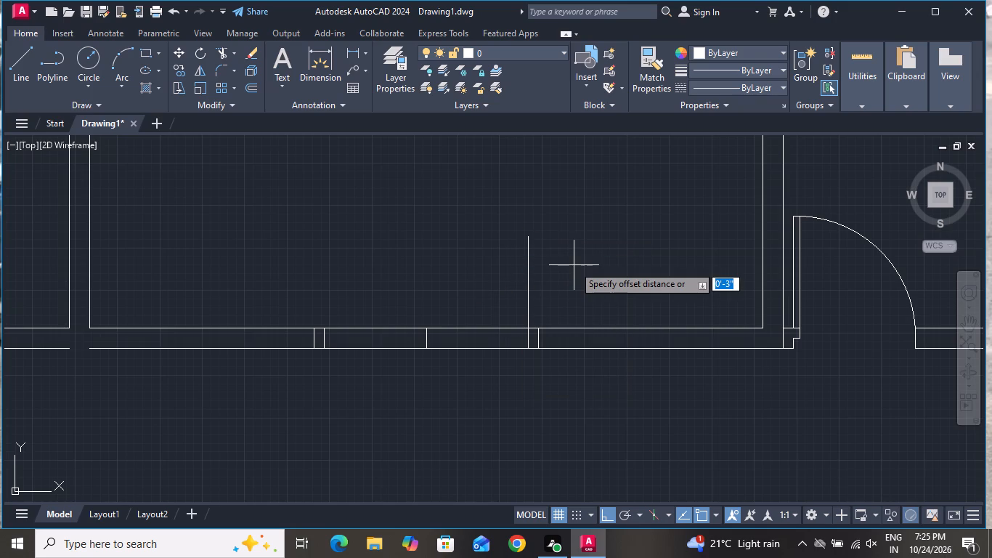
{"action": "key", "text": "2"}
{"action": "key", "text": "shift+quotedbl"}
{"action": "key", "text": "Return"}
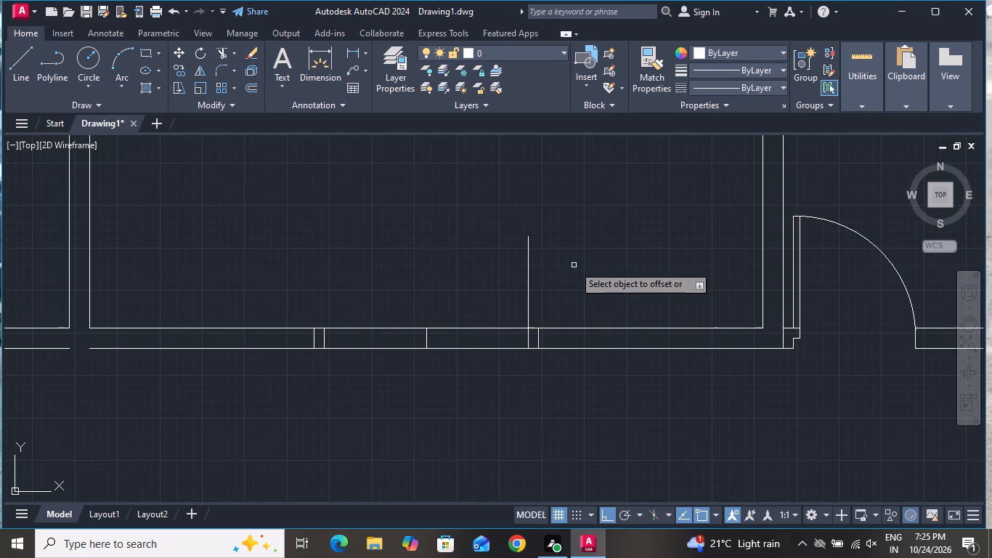
{"action": "left_click", "coordinate": [529, 264]}
{"action": "left_click", "coordinate": [418, 244]}
{"action": "right_click", "coordinate": [434, 260]}
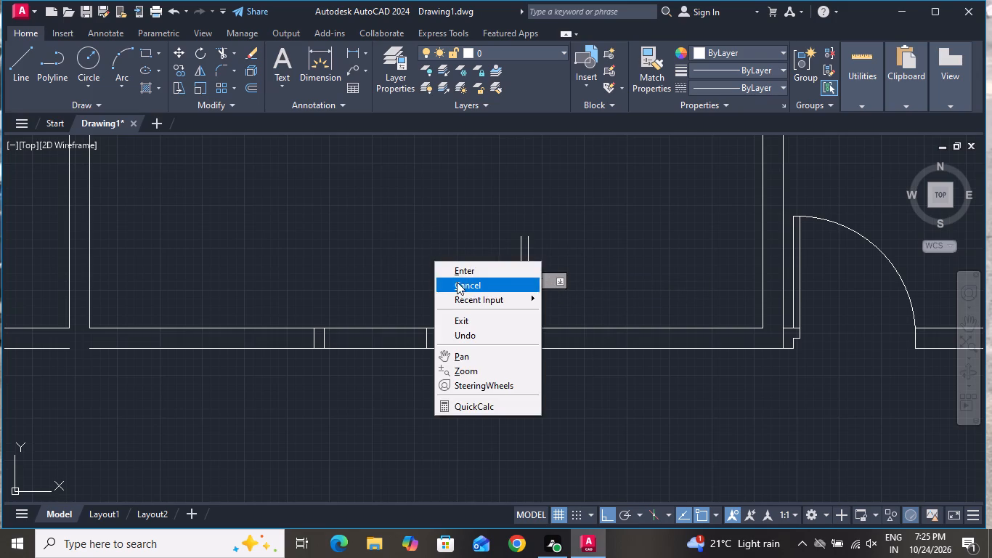
{"action": "left_click", "coordinate": [459, 286]}
Draw the door swing arc from the midpoint of the opening's centre line through the leaf's inner top end to its outer top end.
{"action": "type", "text": "A"}
{"action": "key", "text": "space"}
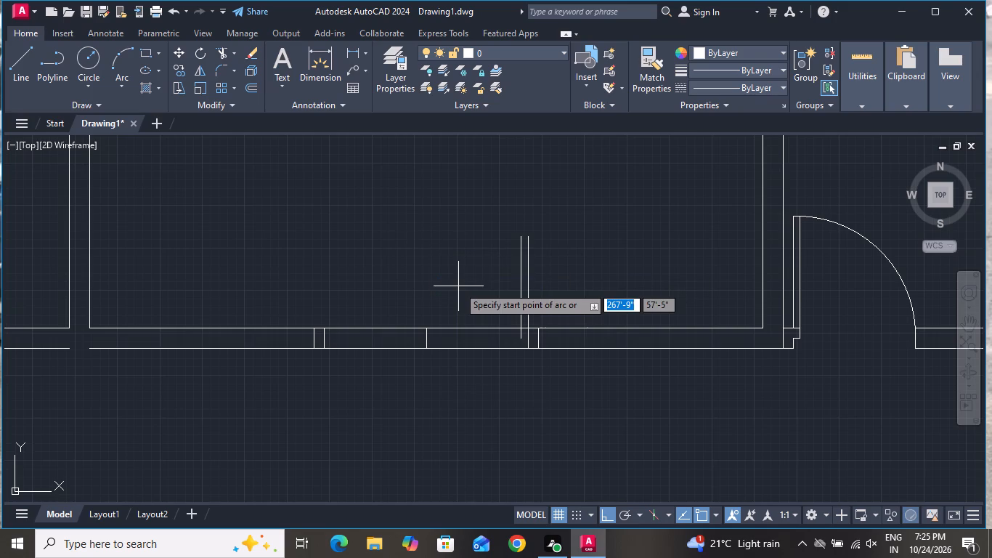
{"action": "left_click", "coordinate": [423, 339]}
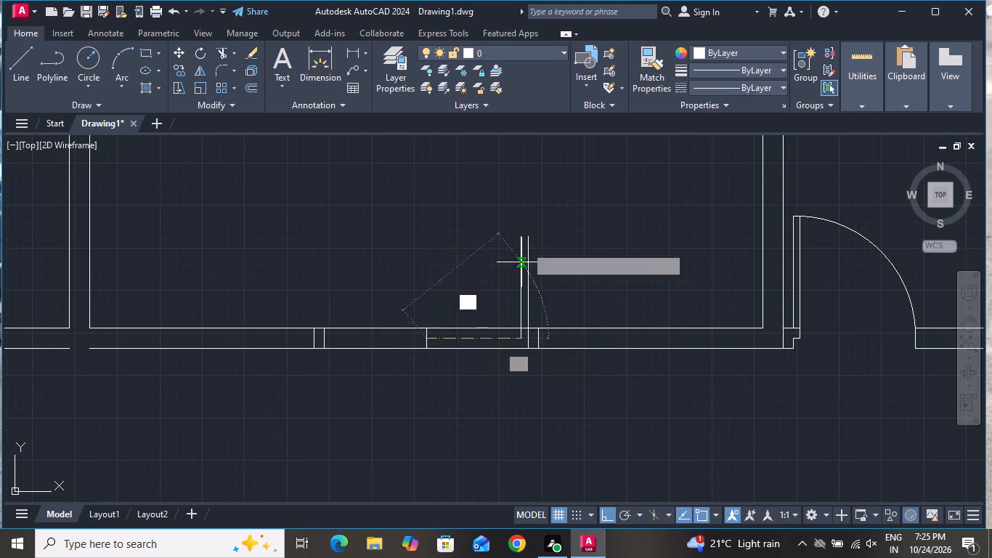
{"action": "left_click", "coordinate": [521, 234]}
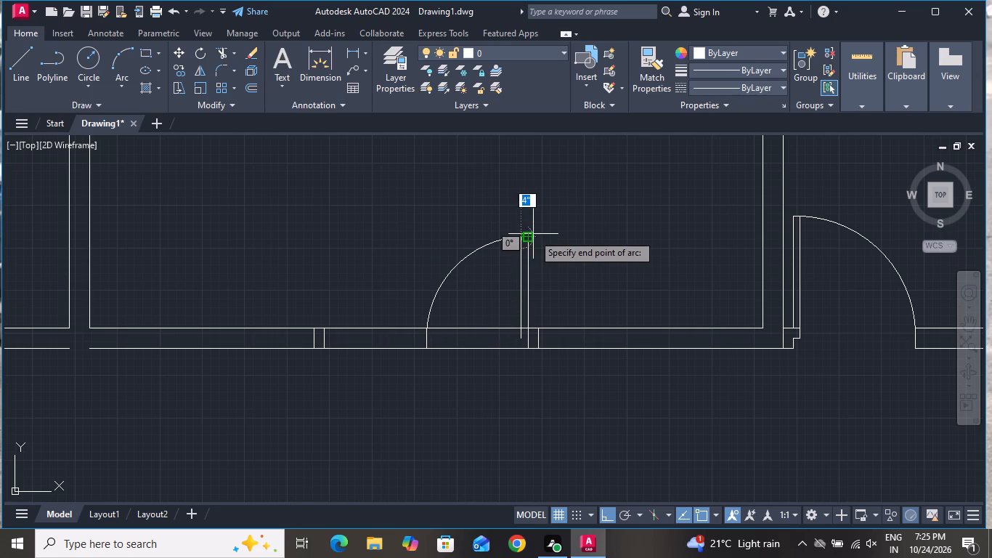
{"action": "left_click", "coordinate": [527, 237]}
Mirror the door leaf and swing arc about the opening's vertical centre line, keeping the originals, to make a double door.
{"action": "left_click", "coordinate": [569, 221]}
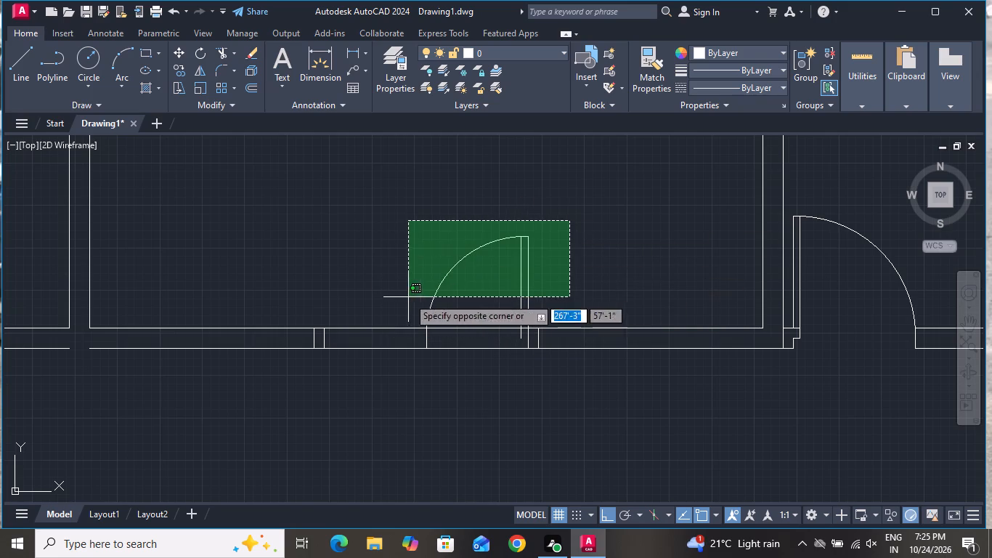
{"action": "left_click", "coordinate": [404, 291]}
{"action": "type", "text": "MI"}
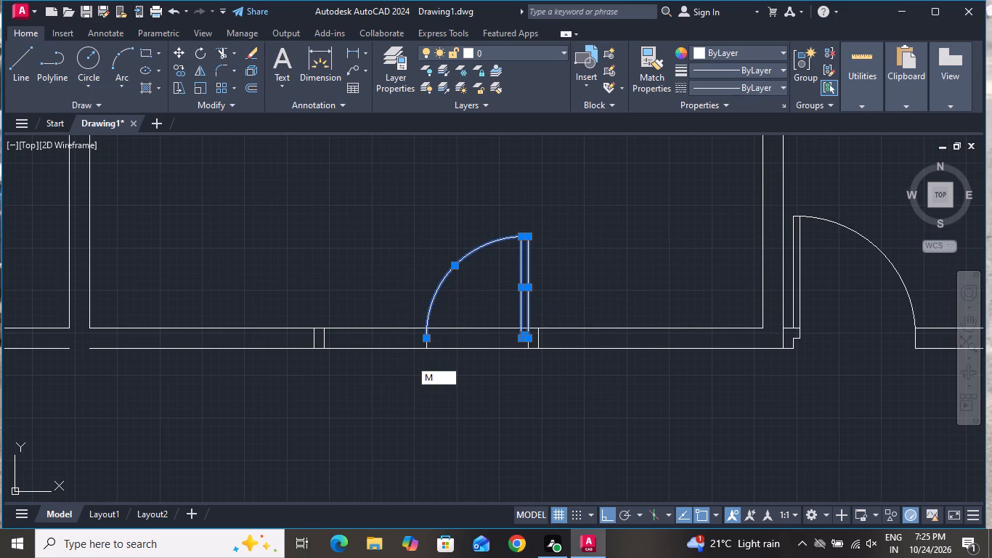
{"action": "key", "text": "space"}
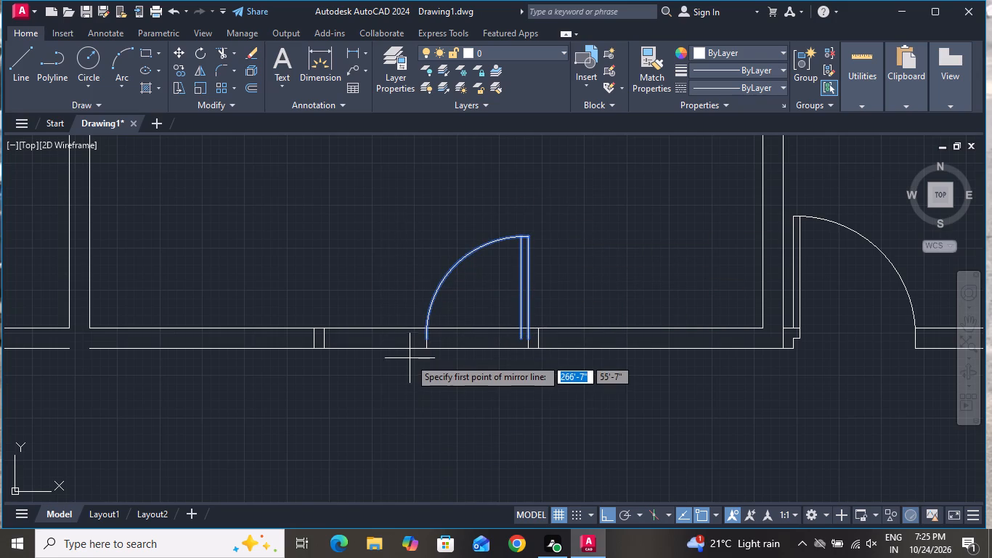
{"action": "left_click", "coordinate": [421, 339]}
{"action": "left_click", "coordinate": [397, 210]}
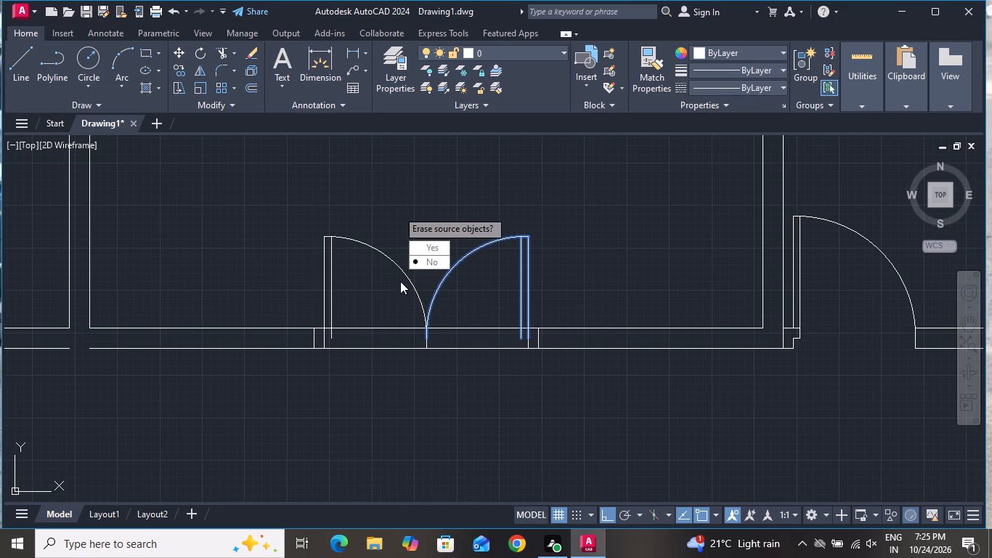
{"action": "left_click_drag", "start_coordinate": [420, 258], "coordinate": [397, 210]}
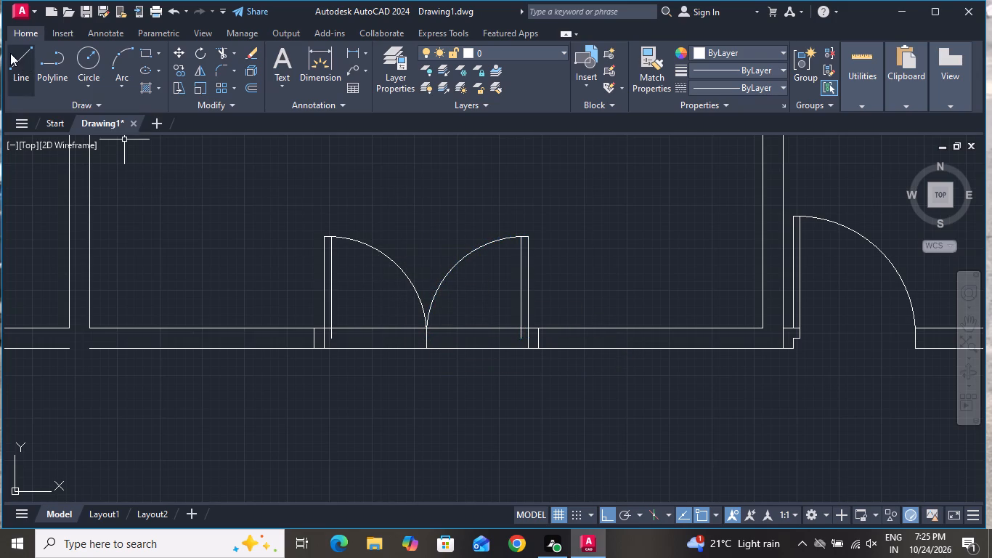
Close the foot of the east door leaf with a short horizontal line between its two edges.
{"action": "left_click", "coordinate": [22, 60]}
{"action": "scroll", "coordinate": [534, 335], "scroll_direction": "up", "scroll_amount": 3}
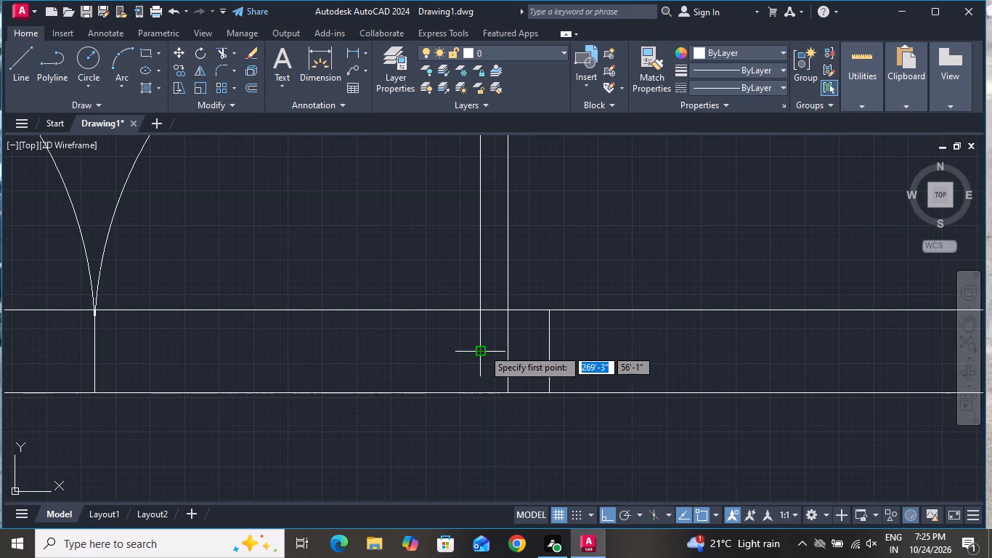
{"action": "left_click", "coordinate": [479, 349]}
{"action": "left_click", "coordinate": [513, 354]}
{"action": "right_click", "coordinate": [517, 357]}
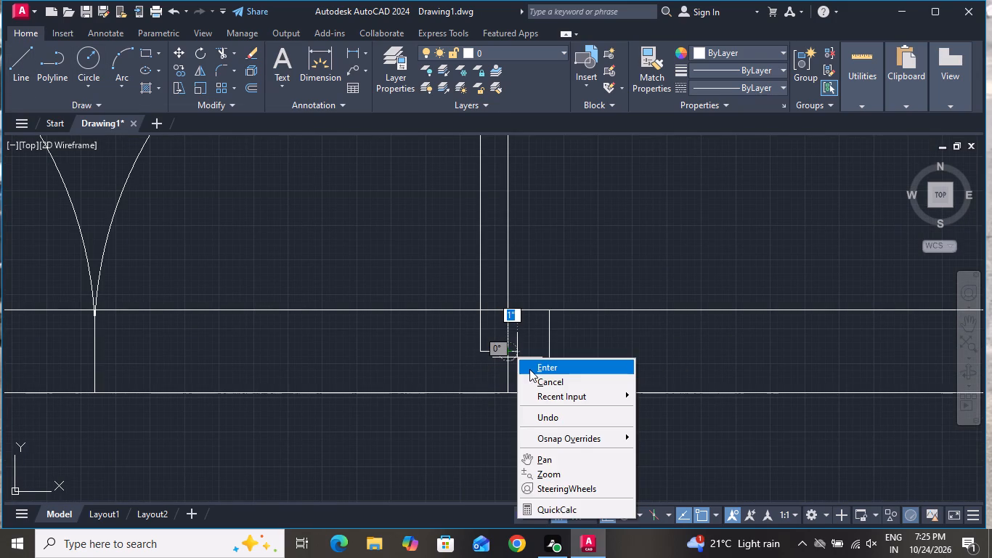
{"action": "left_click", "coordinate": [531, 373]}
{"action": "scroll", "coordinate": [483, 320], "scroll_direction": "down", "scroll_amount": 3}
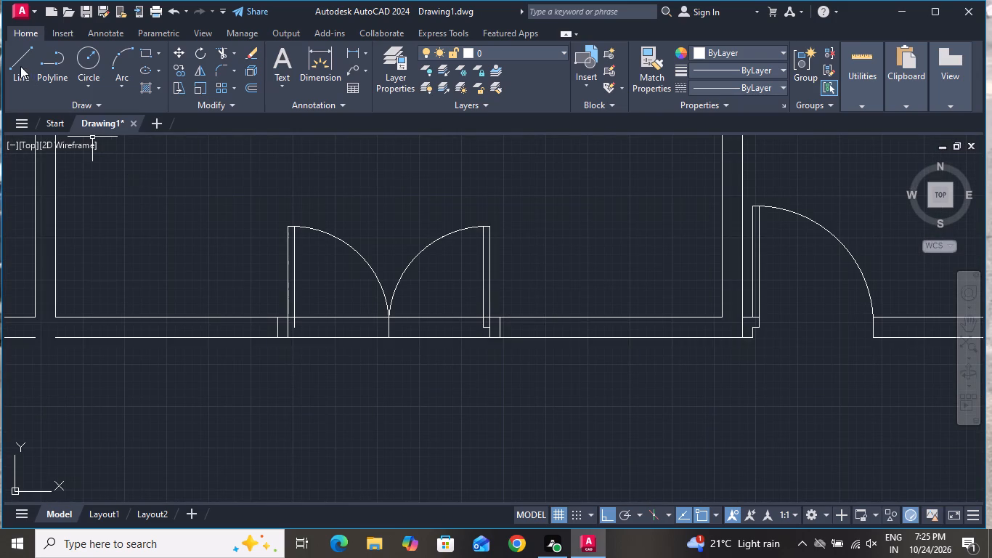
Close the foot of the west door leaf with a short horizontal line between its two edges.
{"action": "left_click", "coordinate": [20, 66]}
{"action": "scroll", "coordinate": [261, 328], "scroll_direction": "up", "scroll_amount": 3}
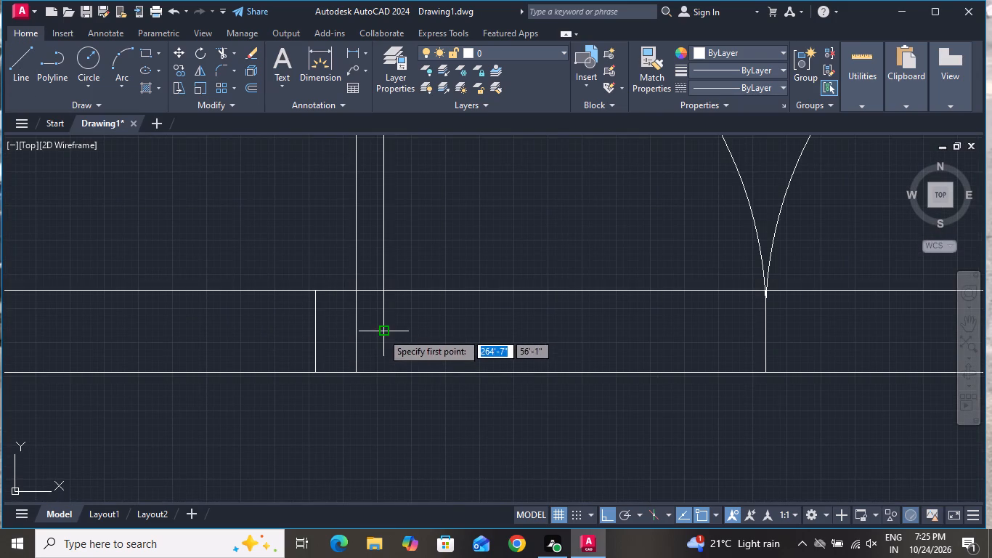
{"action": "left_click", "coordinate": [382, 333]}
{"action": "left_click", "coordinate": [357, 331]}
{"action": "right_click", "coordinate": [354, 333]}
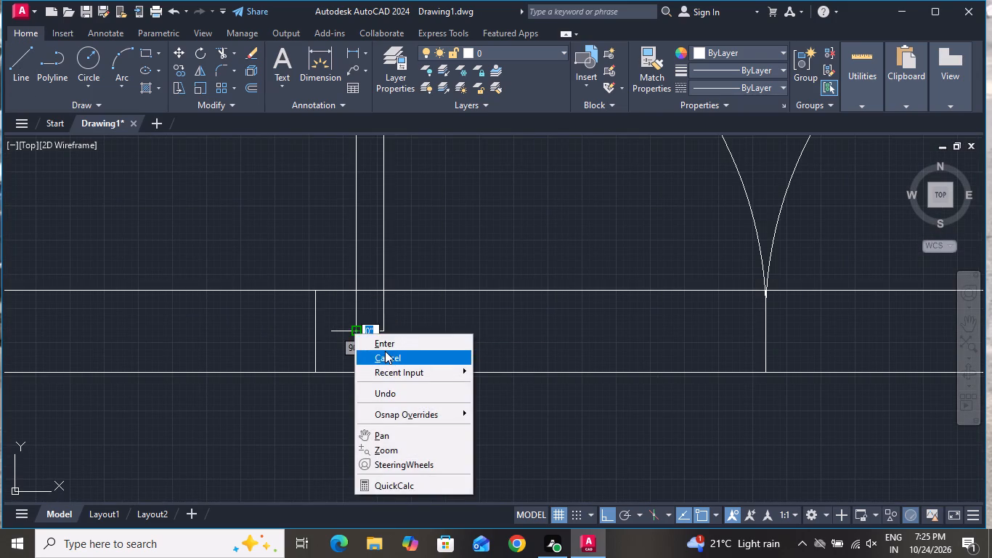
{"action": "left_click", "coordinate": [385, 352]}
{"action": "scroll", "coordinate": [359, 329], "scroll_direction": "down", "scroll_amount": 1}
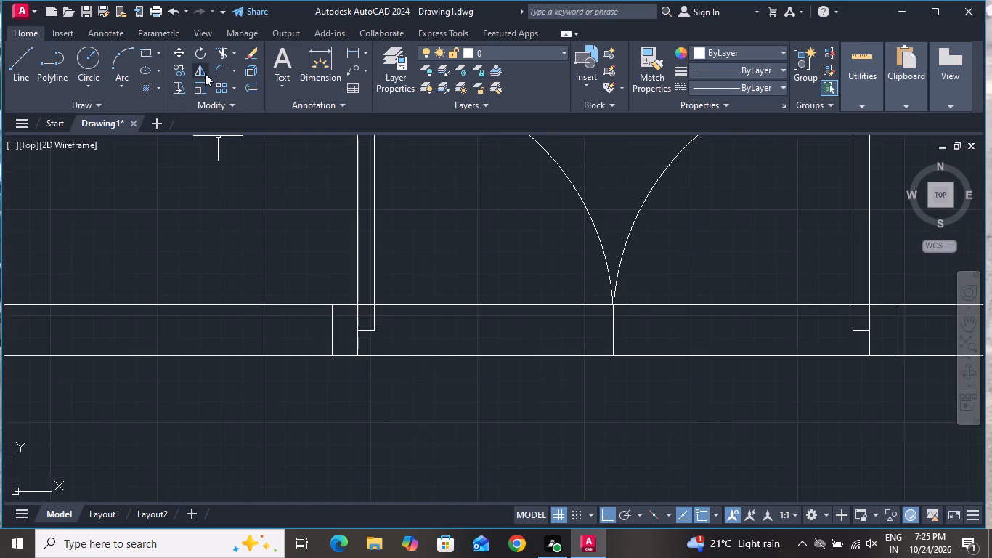
Trim the line overlap above the west door leaf's foot, between the leaf and its jamb.
{"action": "left_click", "coordinate": [223, 52]}
{"action": "scroll", "coordinate": [359, 313], "scroll_direction": "up", "scroll_amount": 2}
{"action": "left_click", "coordinate": [359, 318]}
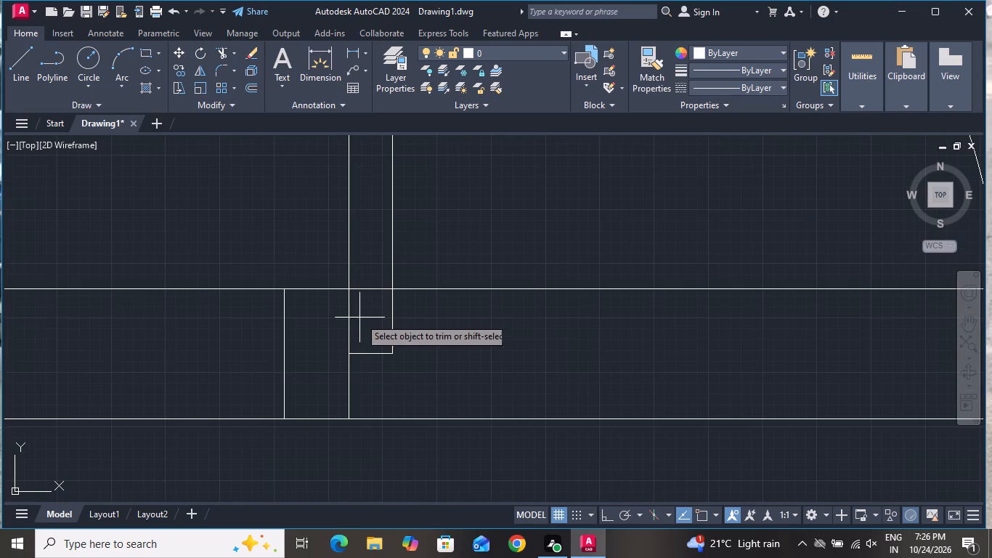
{"action": "left_click", "coordinate": [331, 328]}
Trim away both south wall lines across the double door opening together with the short centre line.
{"action": "scroll", "coordinate": [415, 325], "scroll_direction": "down", "scroll_amount": 2}
{"action": "left_click", "coordinate": [514, 291]}
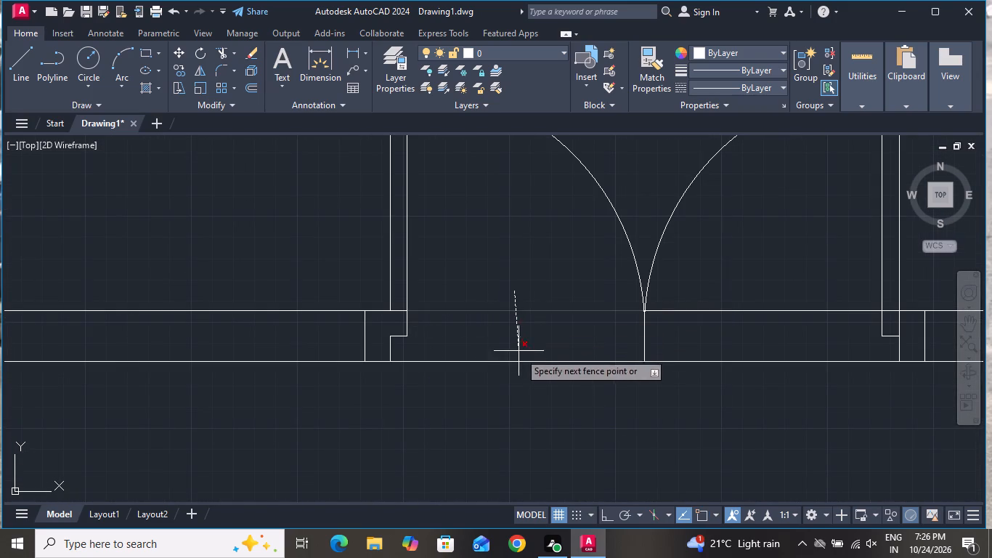
{"action": "left_click", "coordinate": [520, 381]}
{"action": "left_click", "coordinate": [617, 341]}
{"action": "left_click", "coordinate": [657, 328]}
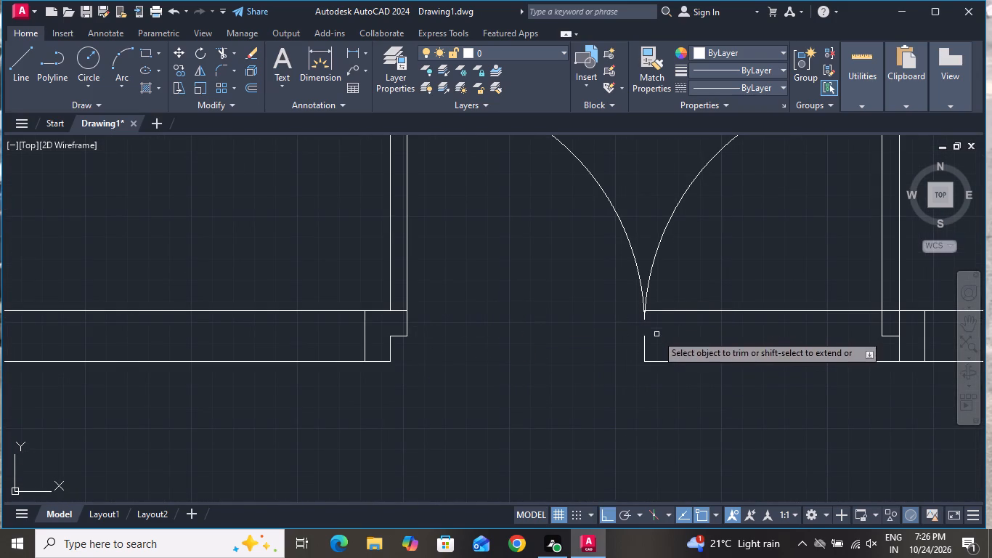
{"action": "left_click", "coordinate": [656, 336]}
{"action": "left_click", "coordinate": [638, 349]}
{"action": "left_click", "coordinate": [670, 355]}
{"action": "left_click", "coordinate": [669, 379]}
{"action": "left_click", "coordinate": [698, 337]}
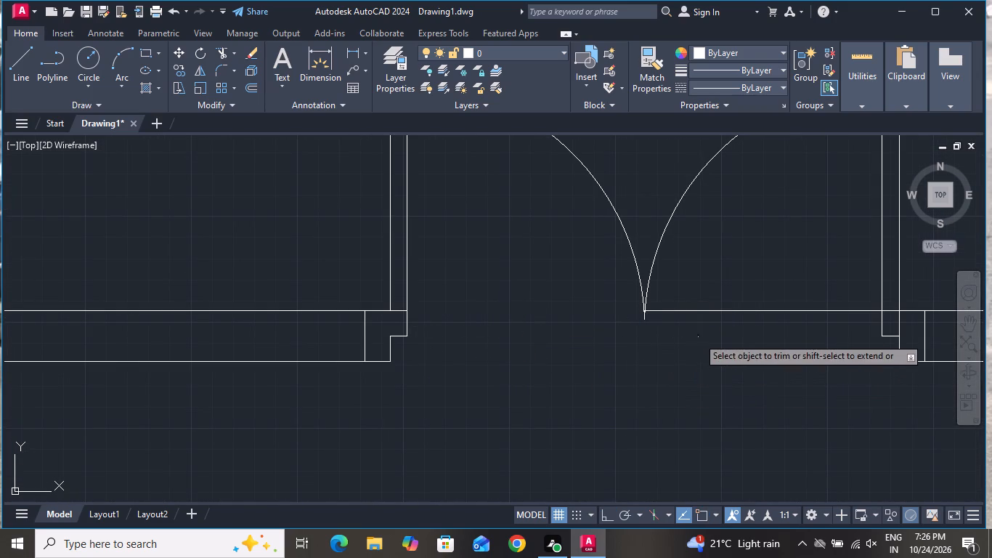
{"action": "left_click", "coordinate": [702, 295]}
{"action": "scroll", "coordinate": [620, 360], "scroll_direction": "down", "scroll_amount": 3}
{"action": "scroll", "coordinate": [694, 365], "scroll_direction": "up", "scroll_amount": 2}
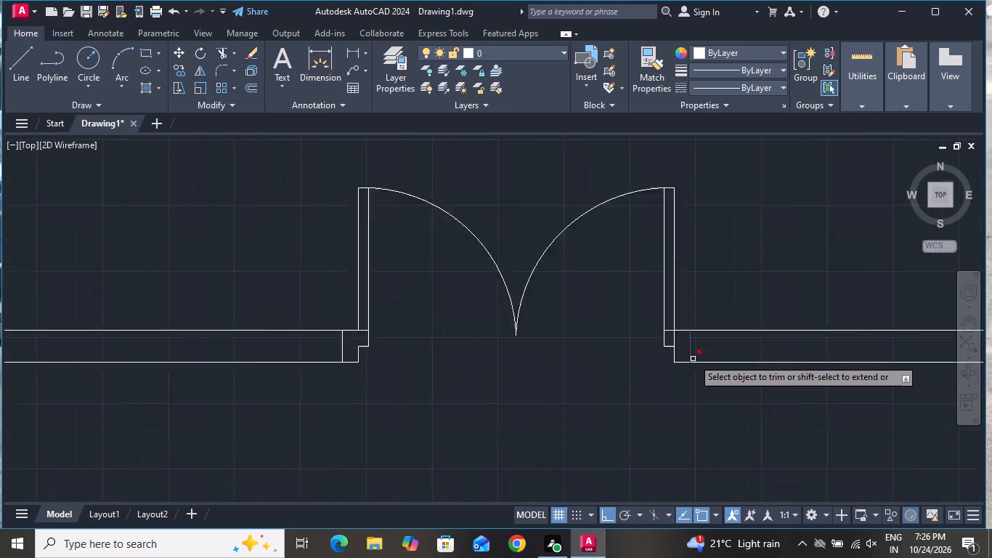
Trim the line overlap at the east door leaf's foot, between the leaf and its jamb.
{"action": "scroll", "coordinate": [693, 357], "scroll_direction": "up", "scroll_amount": 3}
{"action": "left_click", "coordinate": [628, 292]}
{"action": "left_click", "coordinate": [610, 289]}
{"action": "scroll", "coordinate": [519, 343], "scroll_direction": "down", "scroll_amount": 4}
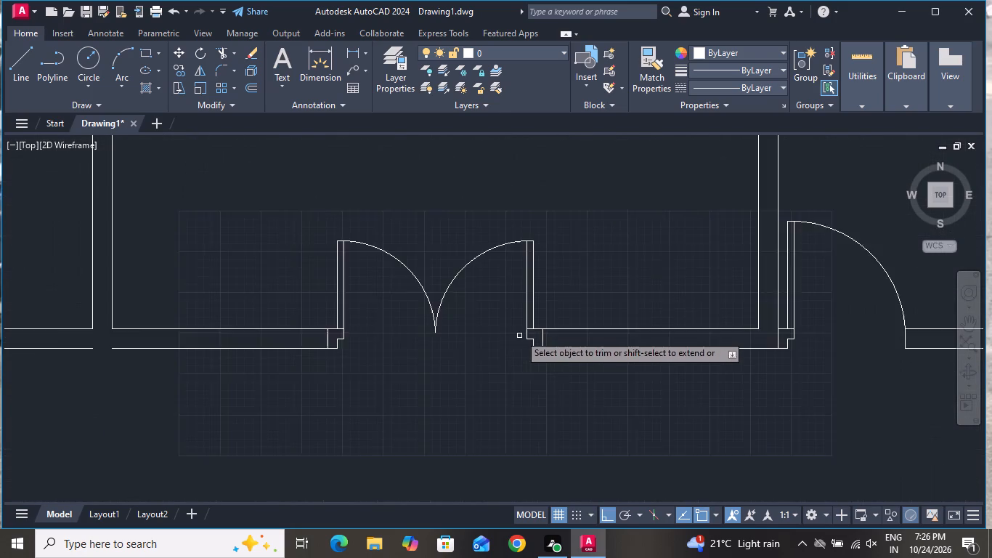
{"action": "scroll", "coordinate": [510, 333], "scroll_direction": "down", "scroll_amount": 1}
{"action": "right_click", "coordinate": [426, 361]}
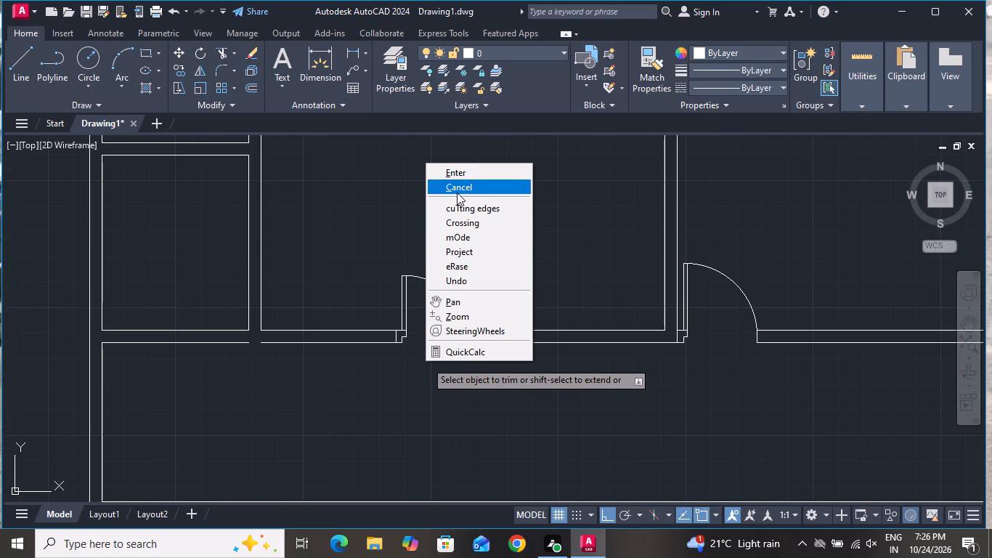
{"action": "left_click", "coordinate": [456, 193]}
Draw a 6" vertical line across the wall above the upper small western room, as the opening's west jamb.
{"action": "scroll", "coordinate": [537, 334], "scroll_direction": "down", "scroll_amount": 2}
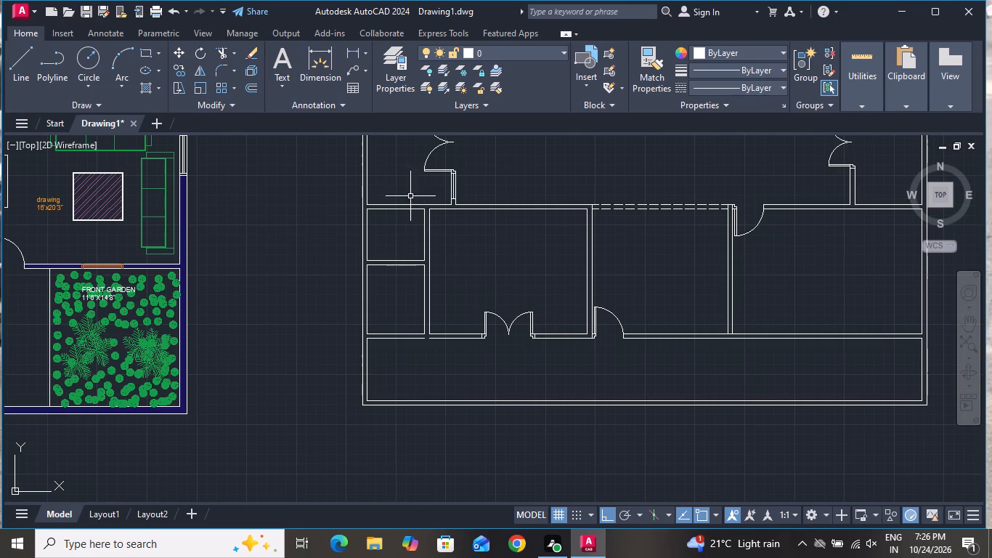
{"action": "scroll", "coordinate": [403, 189], "scroll_direction": "up", "scroll_amount": 2}
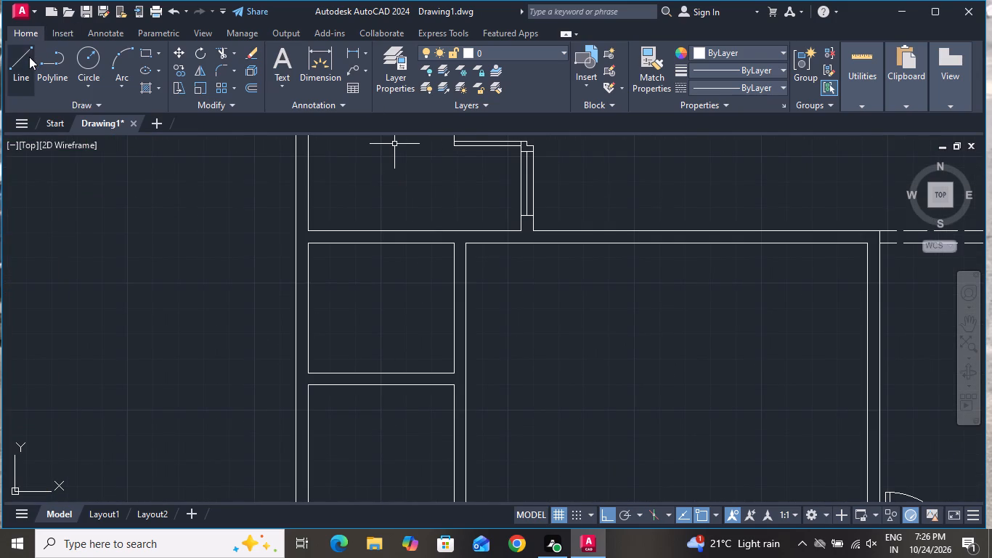
{"action": "left_click", "coordinate": [29, 57]}
{"action": "scroll", "coordinate": [371, 222], "scroll_direction": "up", "scroll_amount": 1}
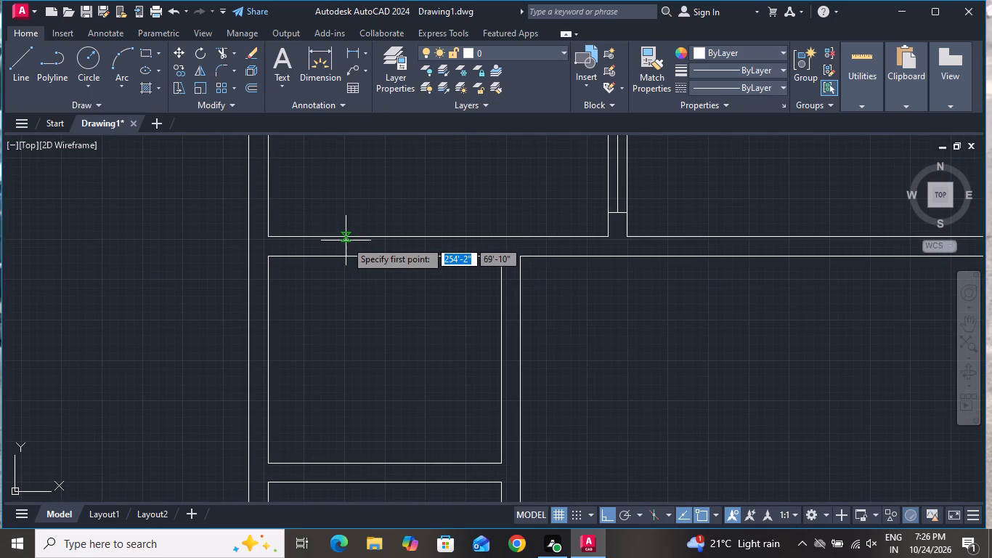
{"action": "left_click", "coordinate": [343, 235]}
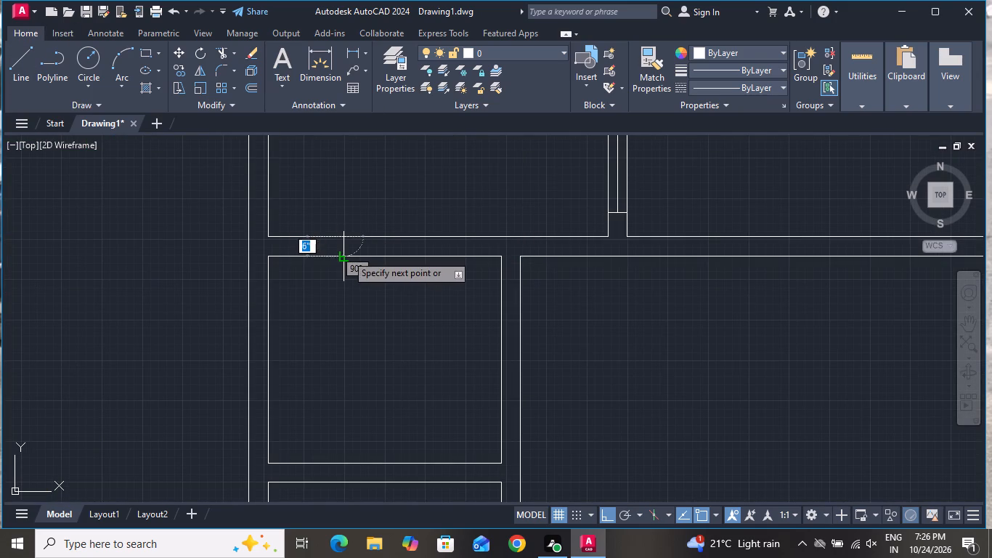
{"action": "left_click", "coordinate": [346, 254]}
{"action": "right_click_drag", "start_coordinate": [348, 254], "coordinate": [348, 266]}
{"action": "right_click", "coordinate": [394, 283]}
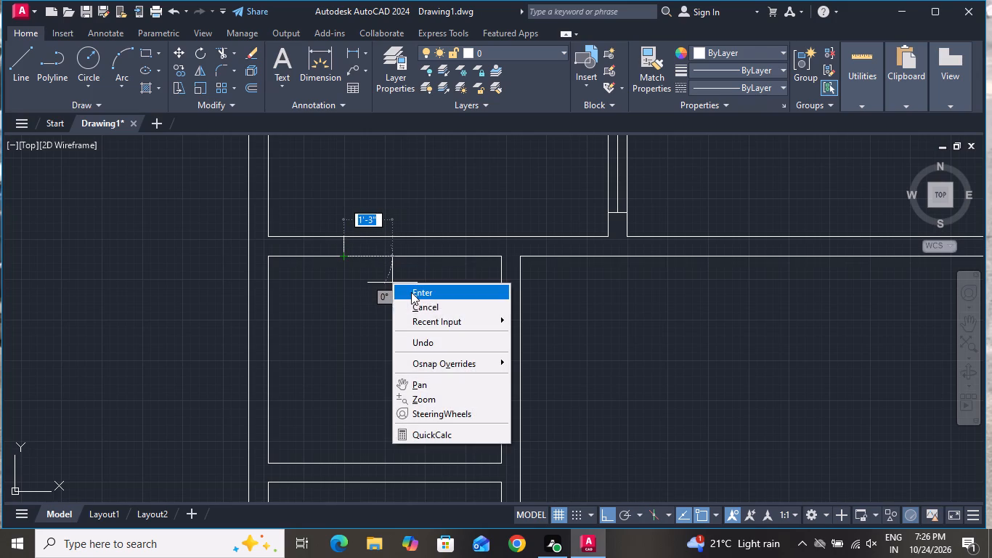
{"action": "left_click", "coordinate": [413, 302]}
Draw a matching vertical line across the same wall farther east, as the opening's east jamb.
{"action": "left_click", "coordinate": [26, 64]}
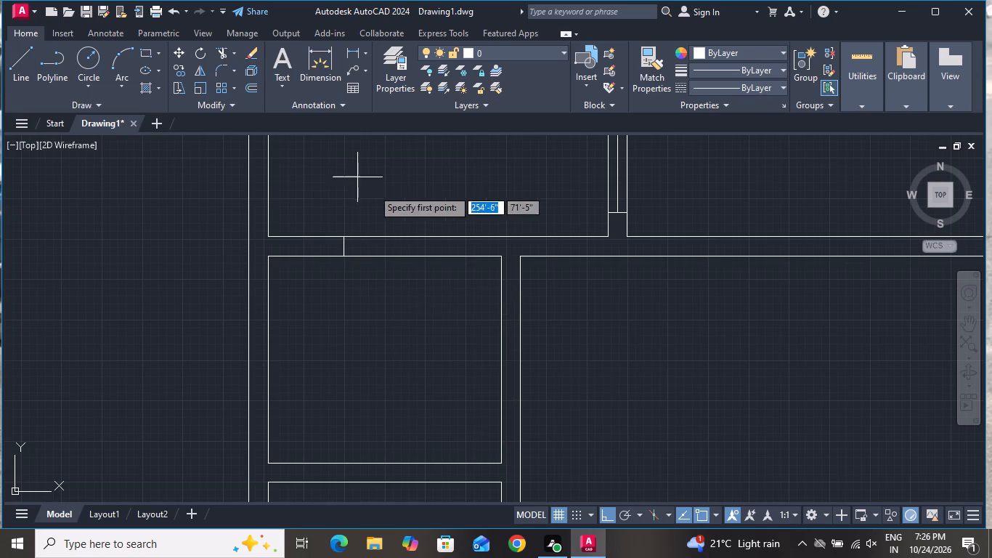
{"action": "left_click", "coordinate": [423, 237]}
{"action": "left_click", "coordinate": [427, 256]}
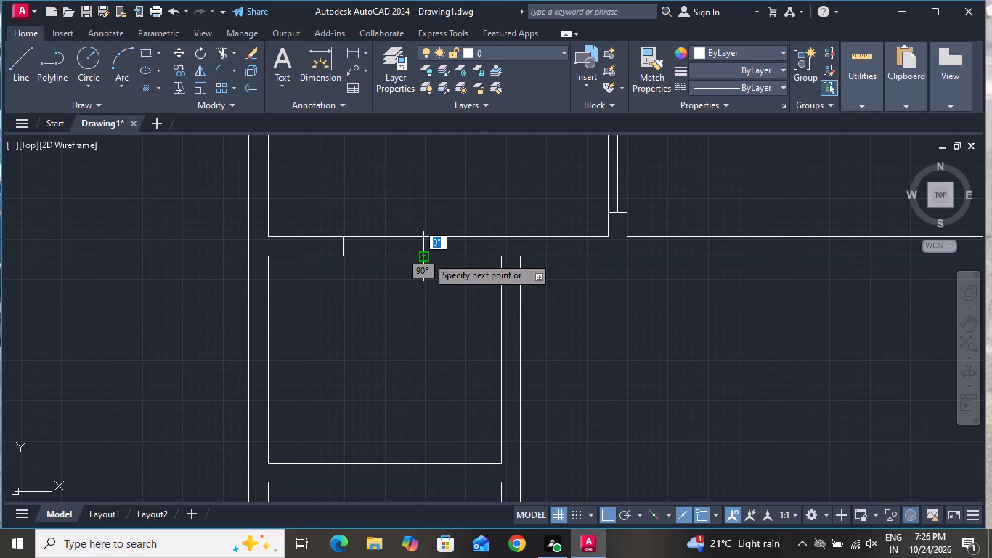
{"action": "right_click", "coordinate": [427, 258]}
{"action": "left_click", "coordinate": [446, 277]}
Trim away both wall lines between the two new jambs to open the small room's north wall.
{"action": "left_click", "coordinate": [223, 52]}
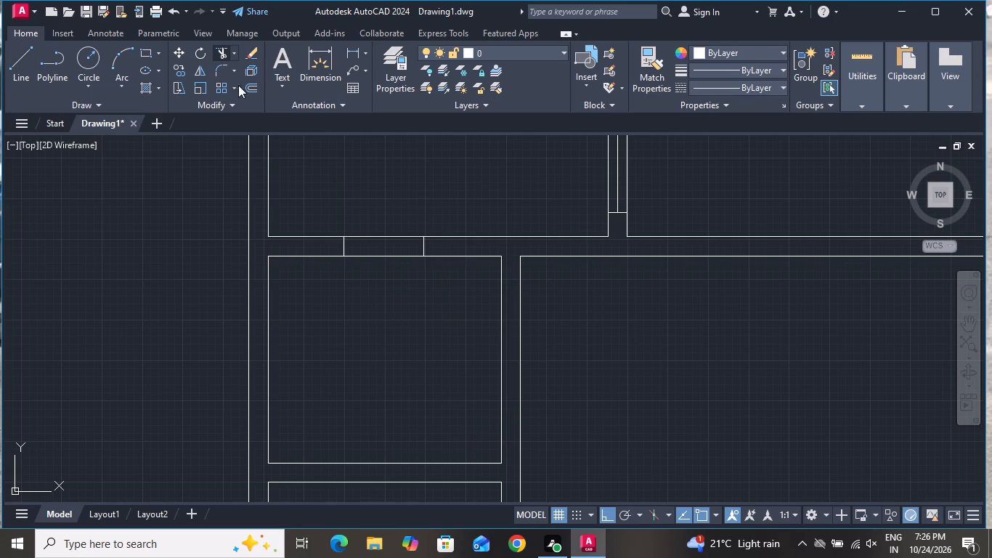
{"action": "left_click", "coordinate": [388, 223]}
{"action": "left_click", "coordinate": [393, 273]}
{"action": "right_click", "coordinate": [397, 268]}
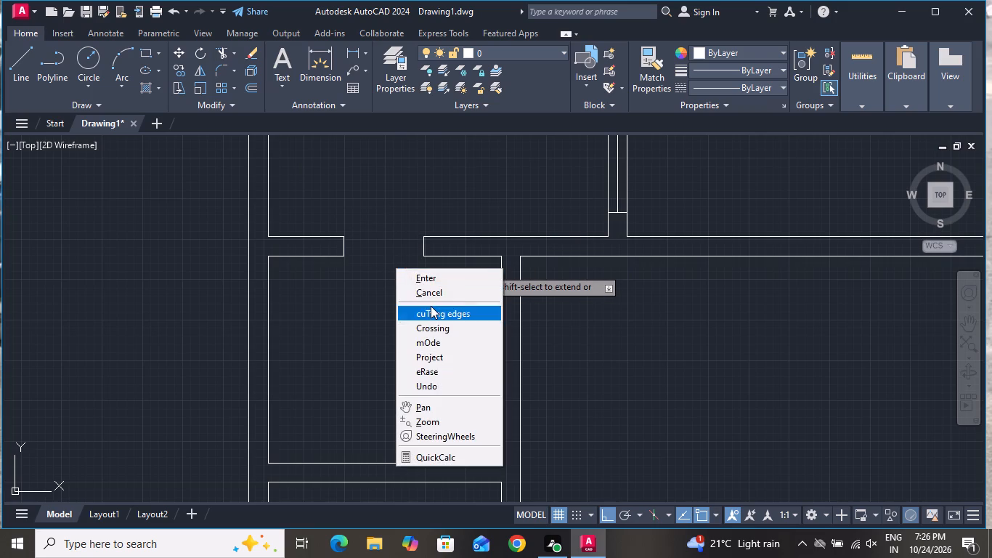
{"action": "left_click", "coordinate": [430, 293]}
With the ACAD_ISO02W100 linetype, draw a dashed line about 2'-1" long between the north ends of the opening's jambs.
{"action": "left_click", "coordinate": [716, 89]}
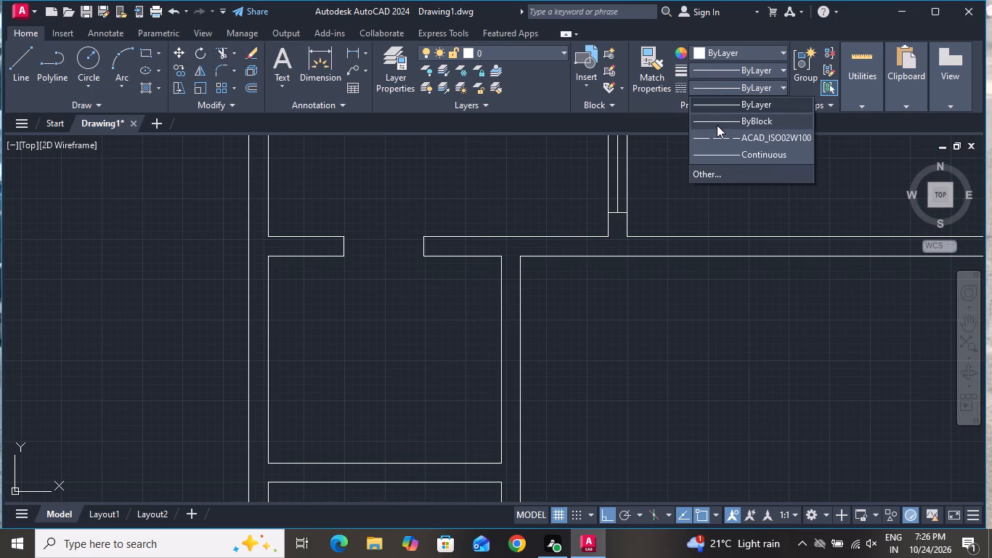
{"action": "left_click", "coordinate": [725, 140]}
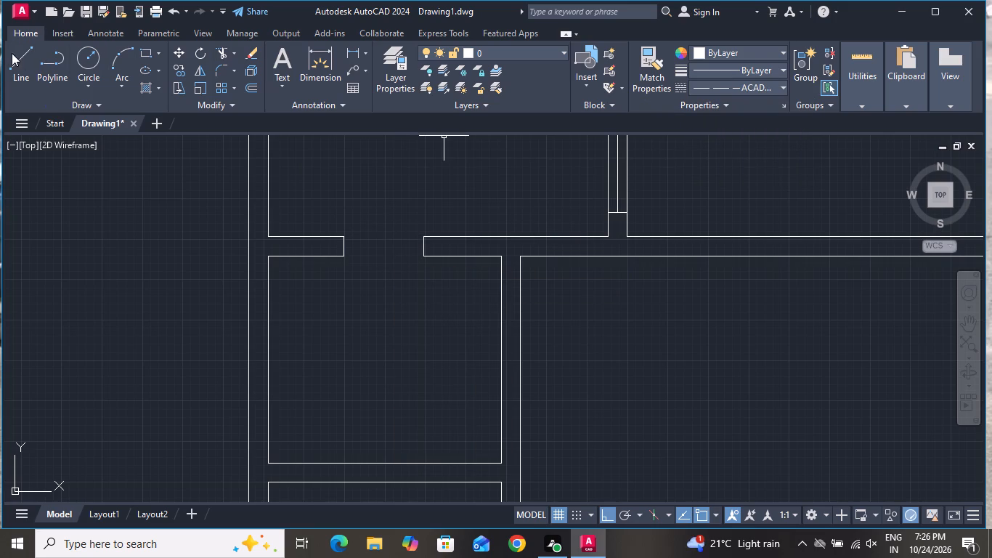
{"action": "left_click", "coordinate": [20, 57]}
{"action": "scroll", "coordinate": [343, 247], "scroll_direction": "up", "scroll_amount": 2}
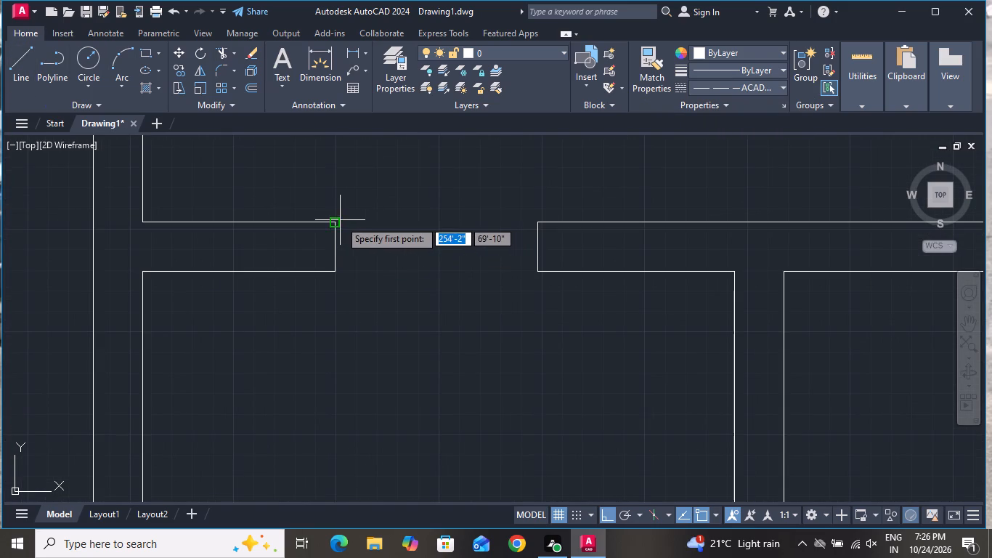
{"action": "left_click", "coordinate": [336, 220]}
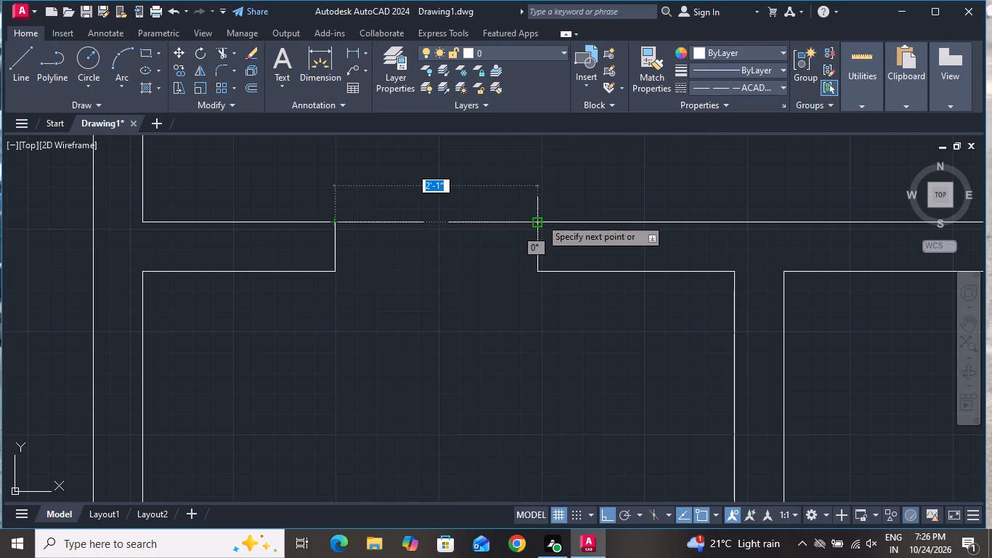
{"action": "left_click", "coordinate": [540, 219]}
{"action": "right_click", "coordinate": [547, 246]}
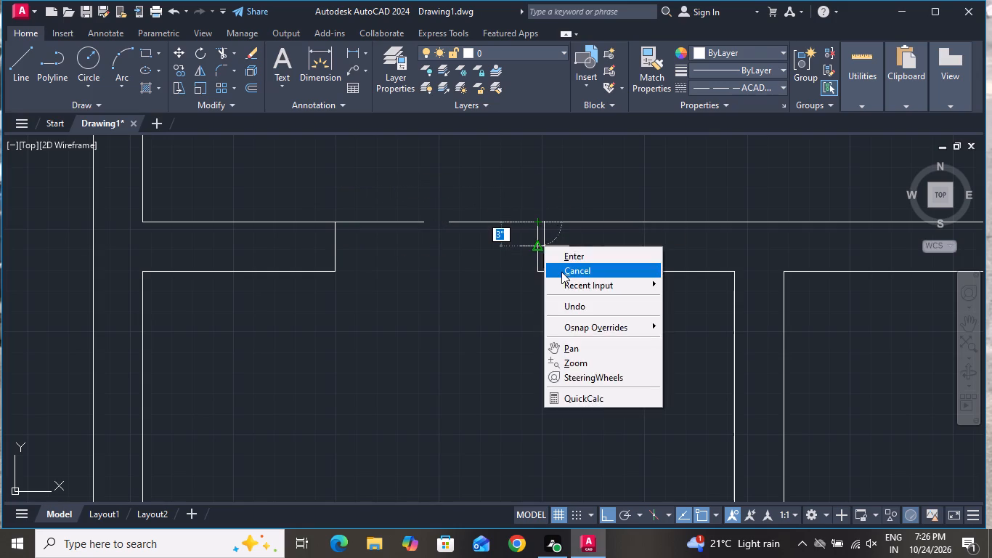
{"action": "left_click", "coordinate": [561, 272]}
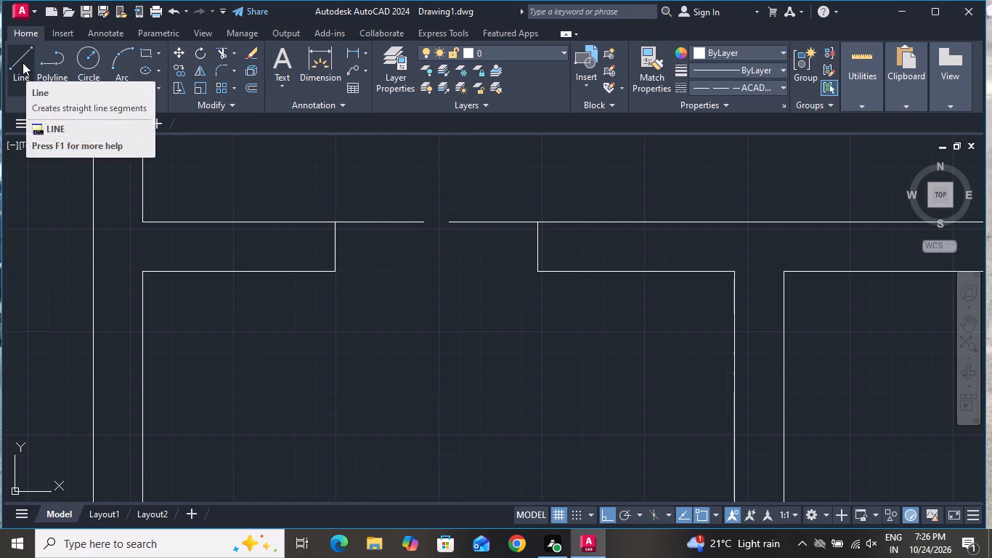
Draw a second dashed line about 2'-1" long between the south ends of the opening's jambs.
{"action": "left_click", "coordinate": [23, 62]}
{"action": "scroll", "coordinate": [359, 286], "scroll_direction": "up", "scroll_amount": 1}
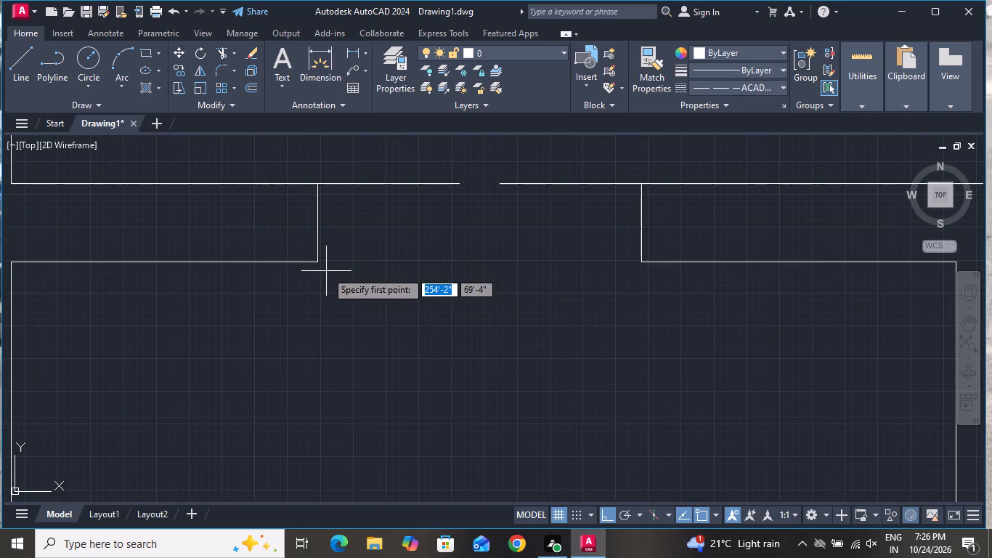
{"action": "left_click", "coordinate": [317, 262]}
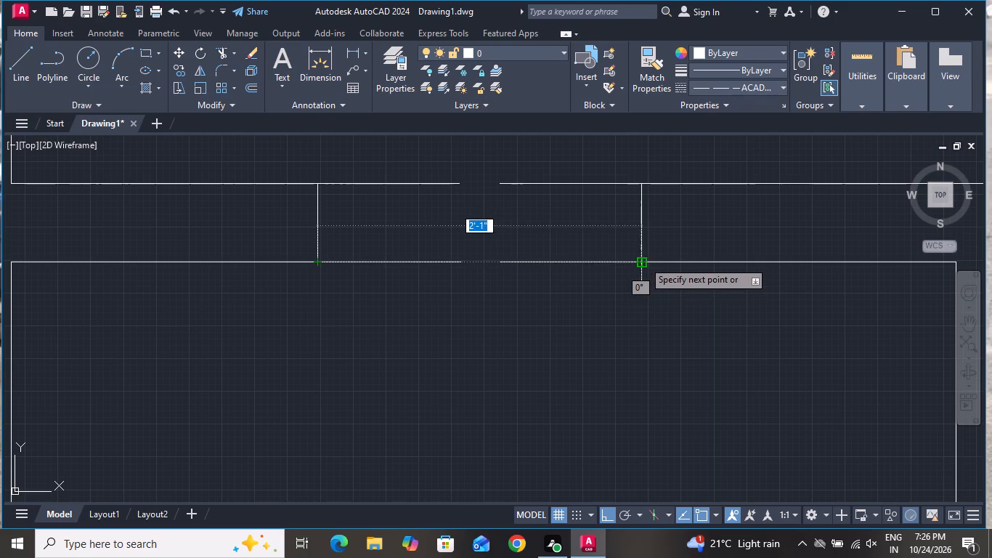
{"action": "left_click", "coordinate": [643, 259]}
{"action": "right_click", "coordinate": [635, 259]}
{"action": "left_click", "coordinate": [649, 280]}
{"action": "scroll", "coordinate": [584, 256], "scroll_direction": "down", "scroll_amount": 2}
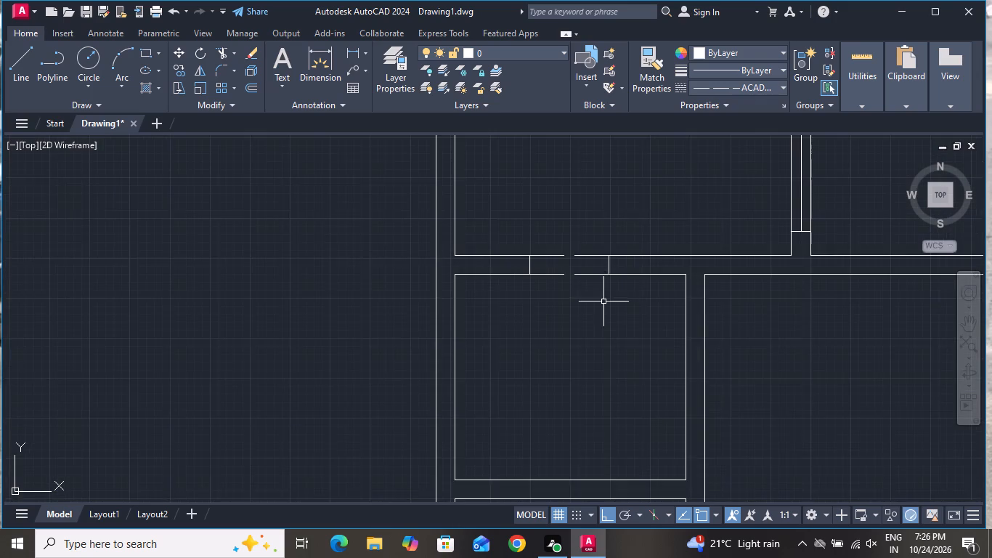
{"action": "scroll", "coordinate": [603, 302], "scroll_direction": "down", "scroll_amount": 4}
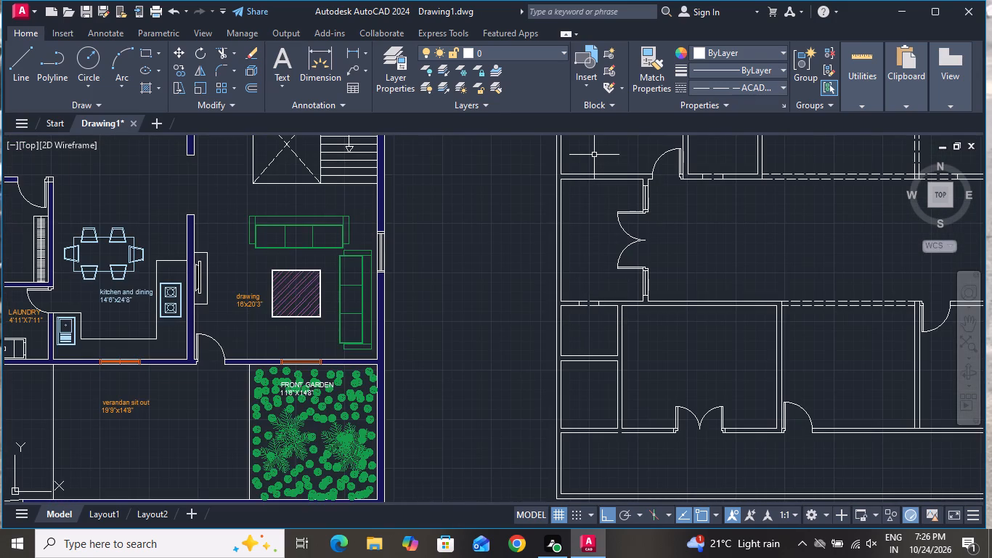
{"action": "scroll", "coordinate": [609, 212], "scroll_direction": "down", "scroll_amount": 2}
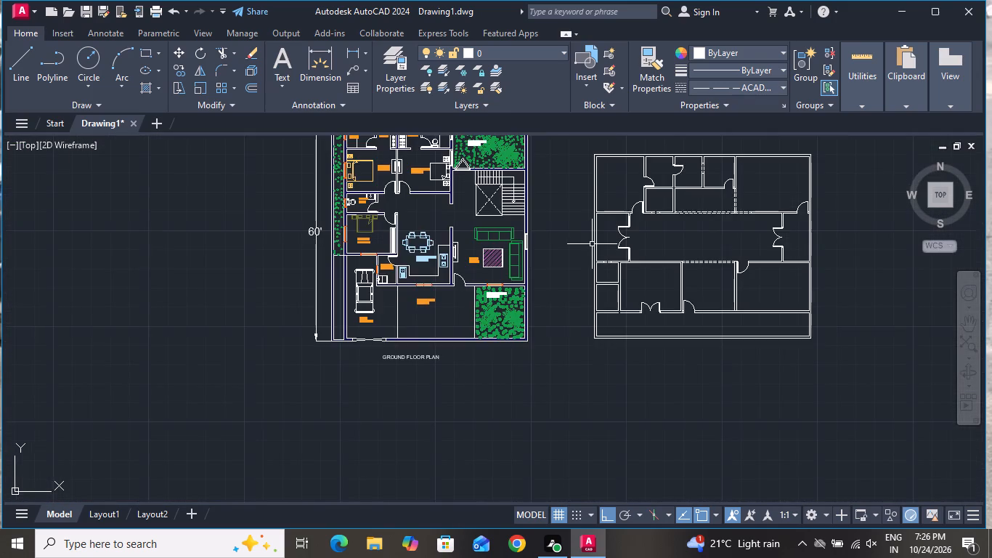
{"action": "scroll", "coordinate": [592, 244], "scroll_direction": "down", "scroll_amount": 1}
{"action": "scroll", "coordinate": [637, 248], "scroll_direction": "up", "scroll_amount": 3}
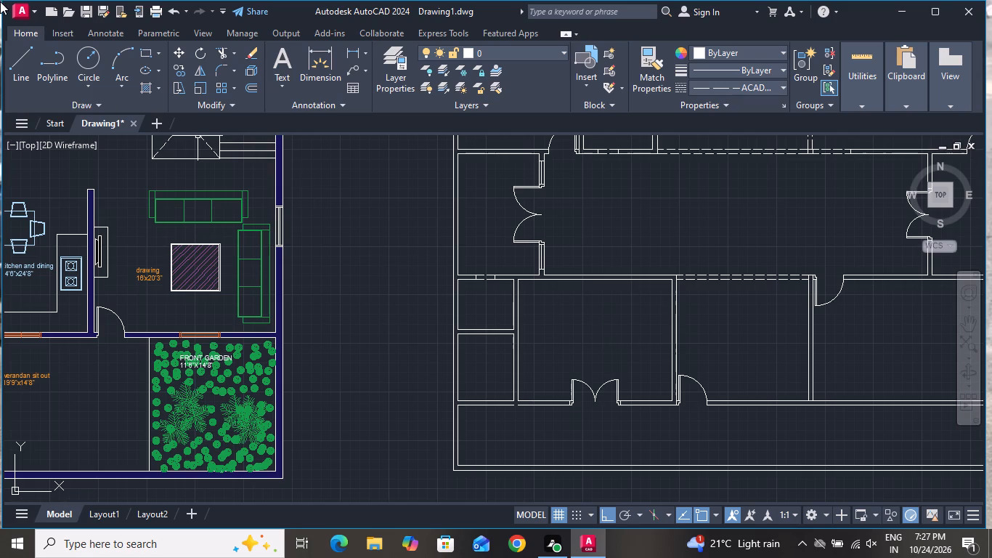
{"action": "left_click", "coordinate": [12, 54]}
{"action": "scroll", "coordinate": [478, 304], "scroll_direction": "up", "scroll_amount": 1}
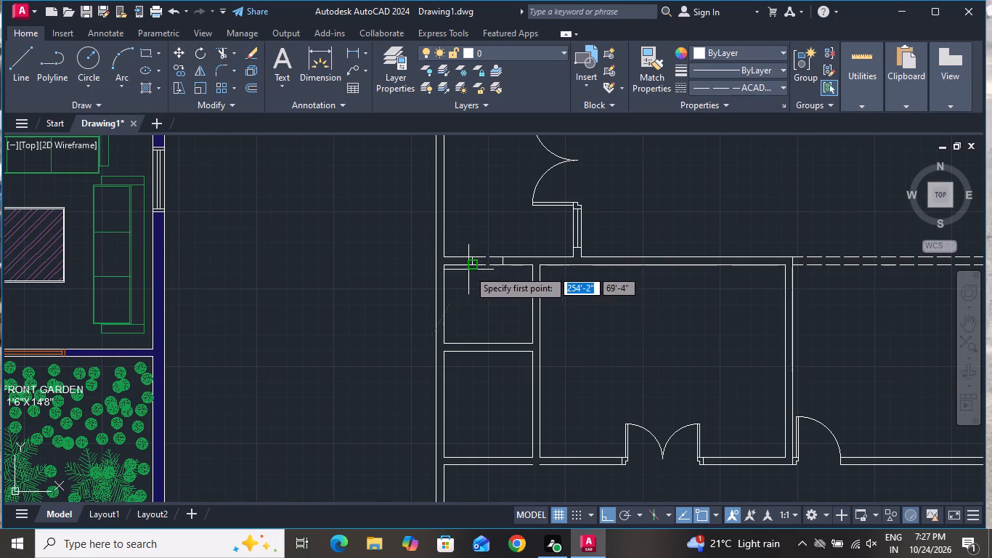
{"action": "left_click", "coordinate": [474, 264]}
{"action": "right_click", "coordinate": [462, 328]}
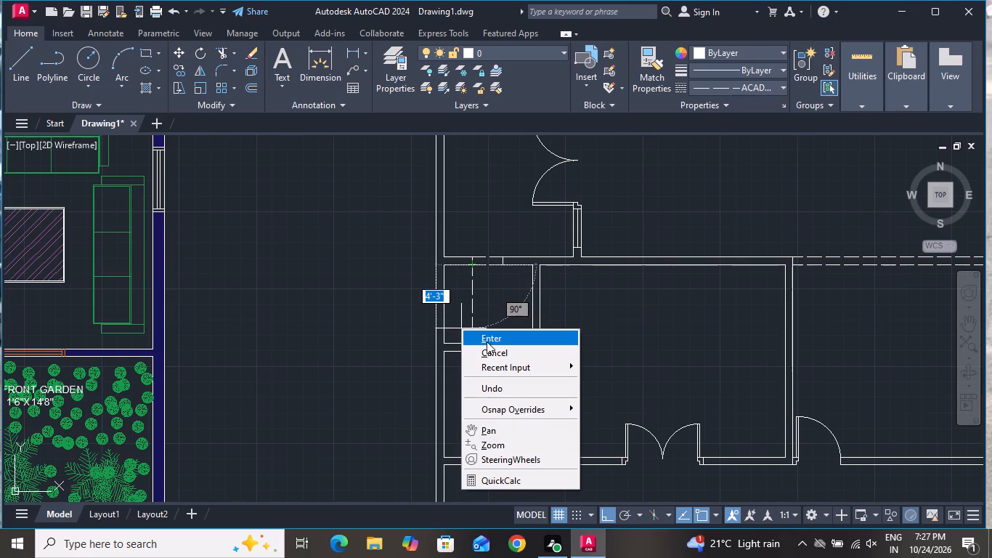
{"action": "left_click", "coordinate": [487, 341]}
With the linetype set to ByLayer, draw a vertical line about 5'-4" long from the opening's west jamb down to the small room's south wall.
{"action": "left_click", "coordinate": [707, 84]}
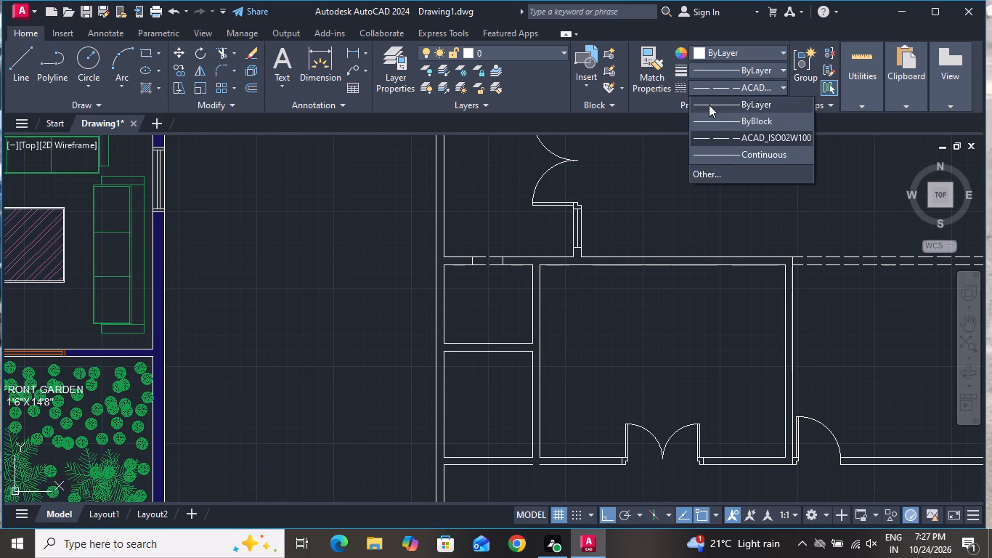
{"action": "left_click", "coordinate": [709, 105]}
{"action": "left_click", "coordinate": [20, 73]}
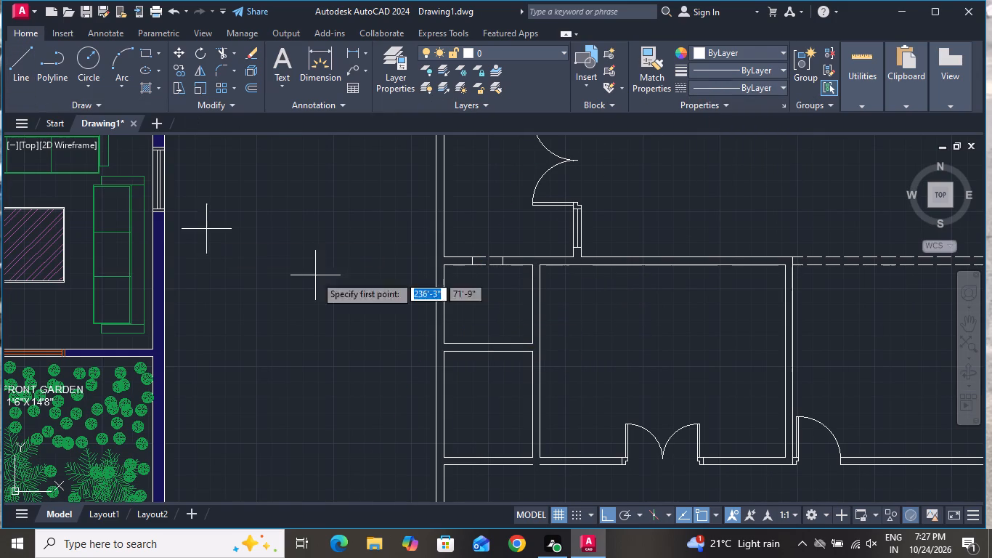
{"action": "scroll", "coordinate": [469, 334], "scroll_direction": "up", "scroll_amount": 2}
{"action": "scroll", "coordinate": [476, 318], "scroll_direction": "down", "scroll_amount": 1}
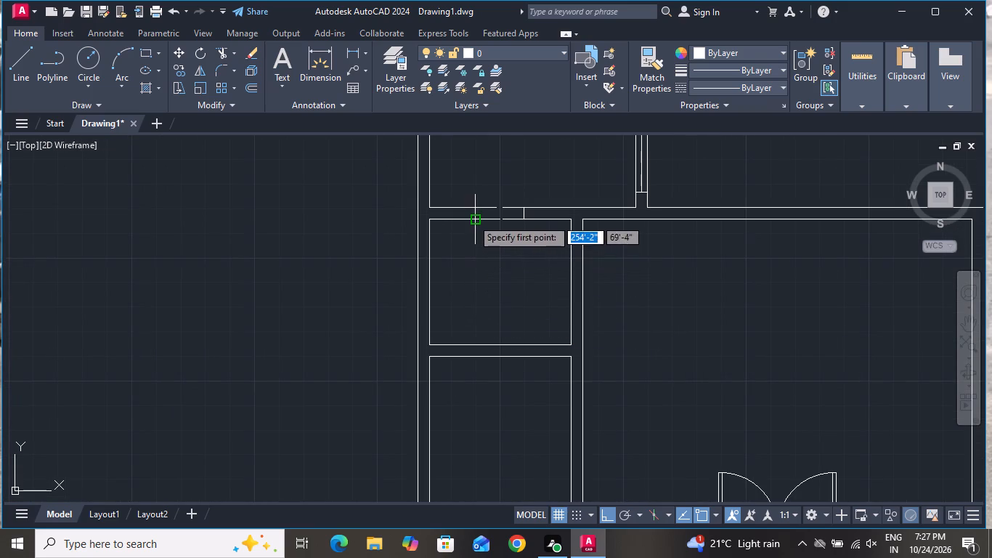
{"action": "left_click", "coordinate": [472, 216]}
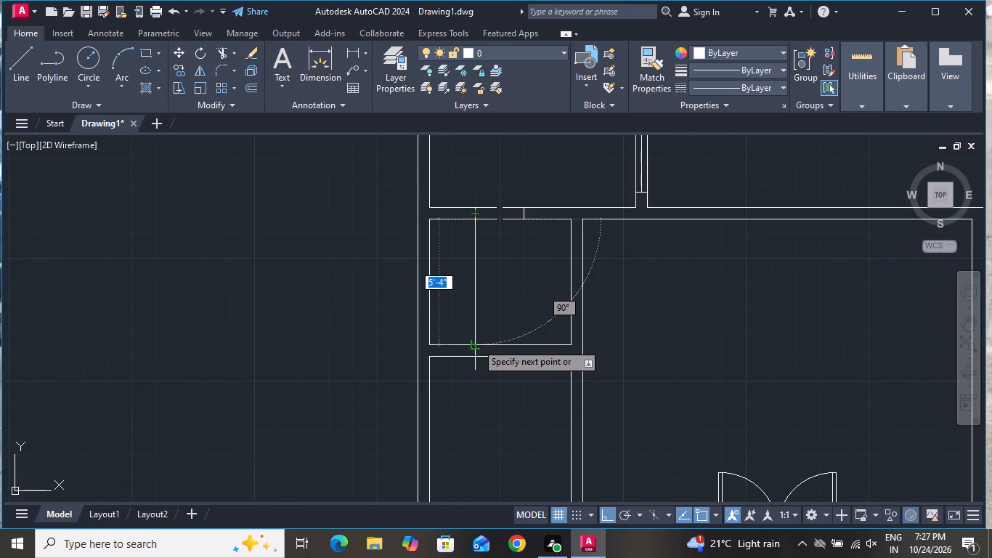
{"action": "left_click", "coordinate": [476, 343]}
{"action": "right_click", "coordinate": [476, 344]}
{"action": "left_click", "coordinate": [497, 368]}
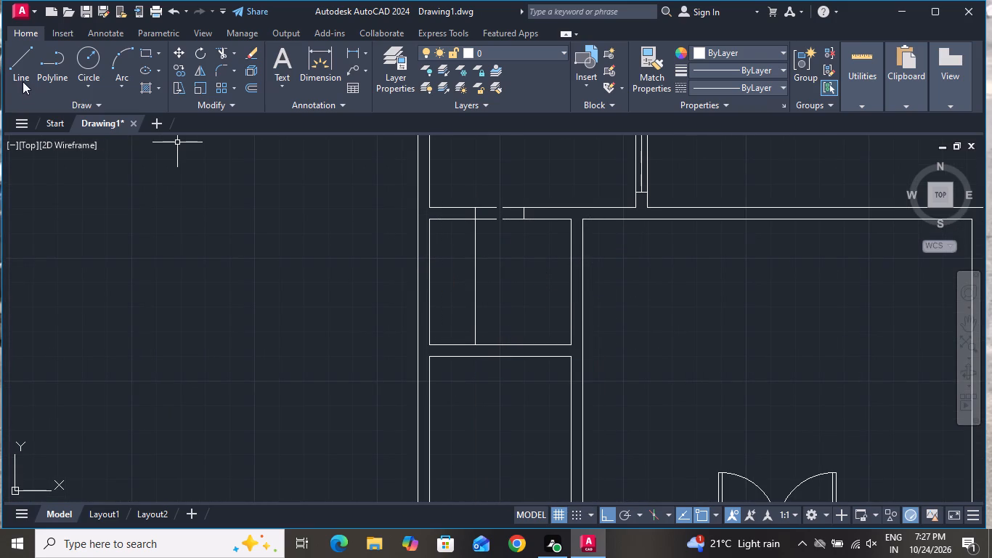
Draw a short vertical line across the east end of the wall between the two small western rooms.
{"action": "left_click", "coordinate": [19, 65]}
{"action": "scroll", "coordinate": [261, 203], "scroll_direction": "down", "scroll_amount": 1}
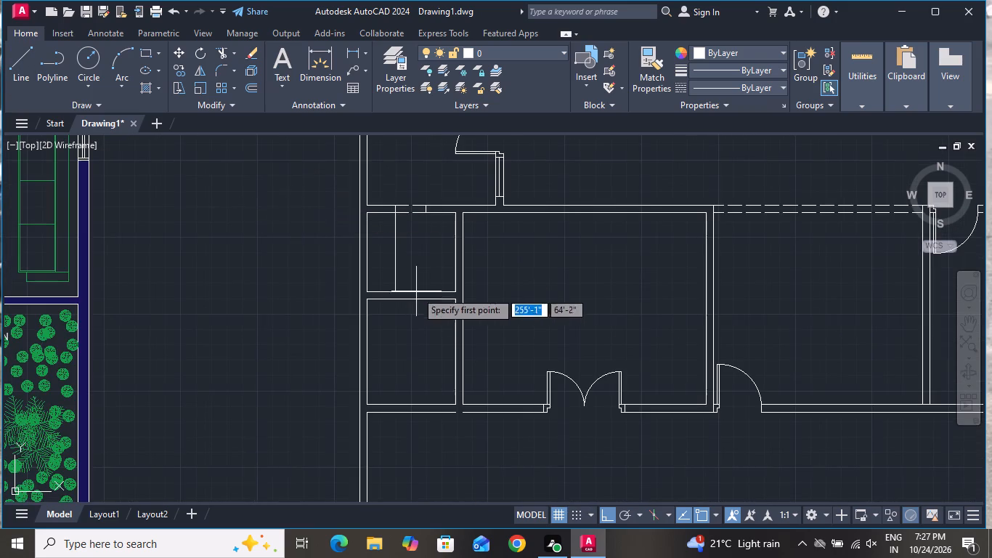
{"action": "scroll", "coordinate": [465, 307], "scroll_direction": "up", "scroll_amount": 2}
{"action": "left_click", "coordinate": [435, 265]}
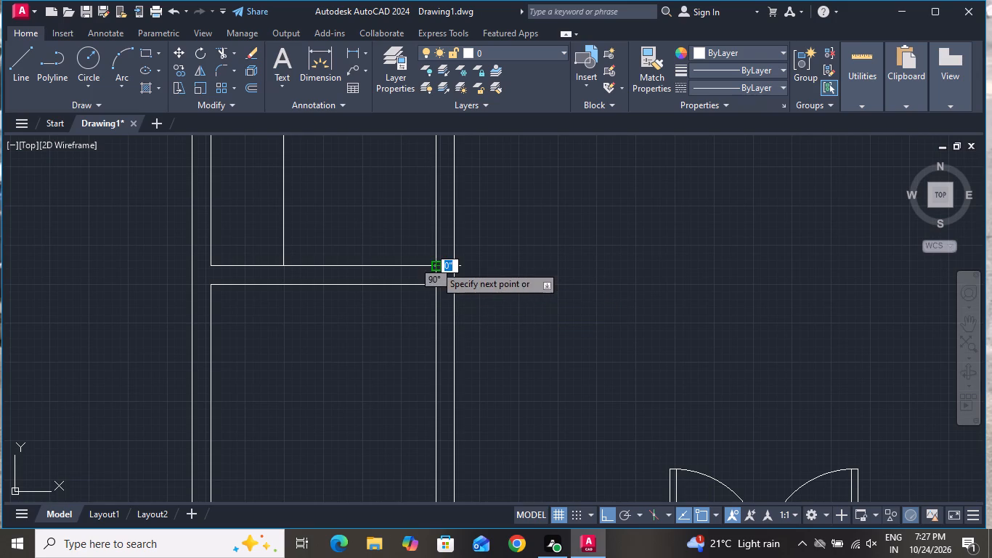
{"action": "left_click", "coordinate": [432, 283]}
{"action": "right_click_drag", "start_coordinate": [432, 283], "coordinate": [420, 294]}
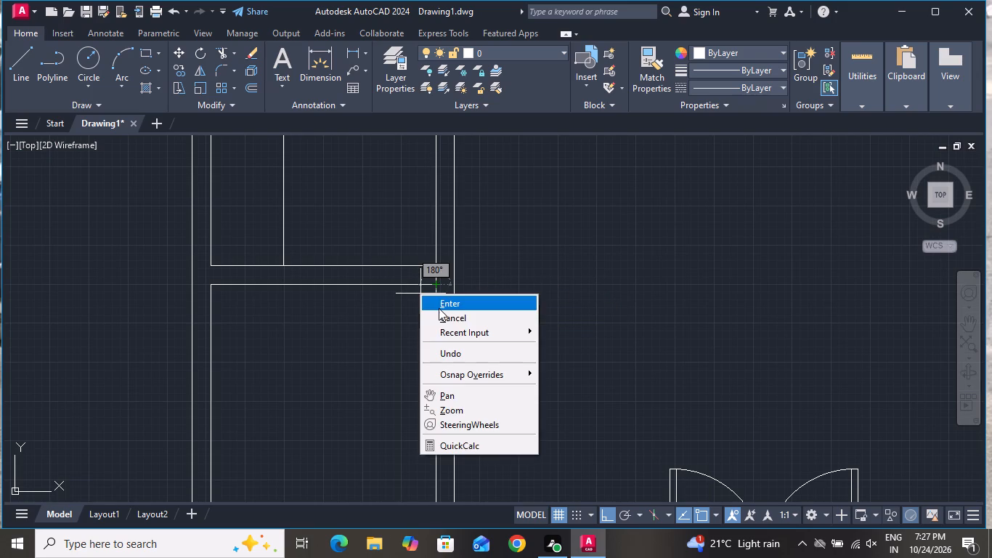
{"action": "left_click", "coordinate": [440, 311]}
Offset the short line at the east end of the wall between the two small western rooms 3" west.
{"action": "type", "text": "O"}
{"action": "key", "text": "space"}
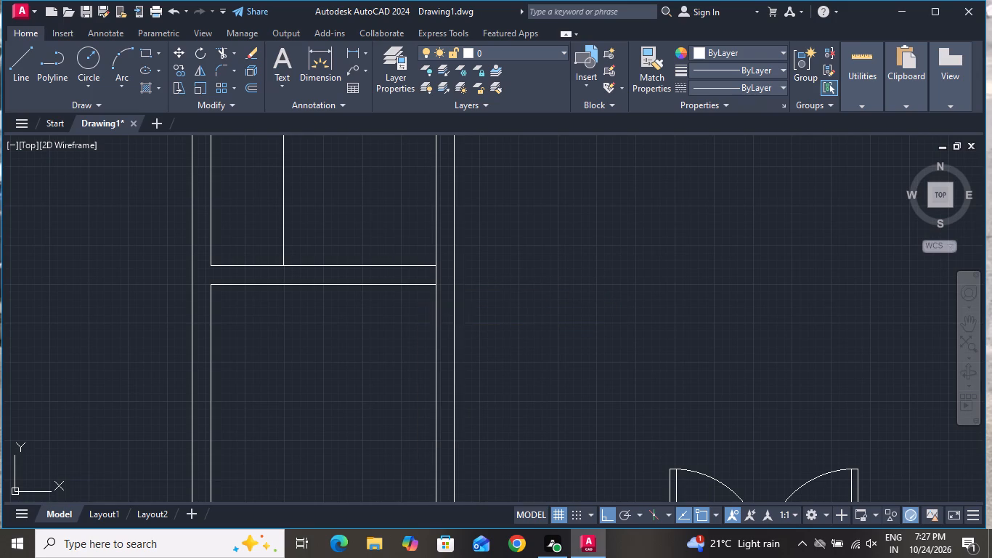
{"action": "key", "text": "3"}
{"action": "key", "text": "shift+quotedbl"}
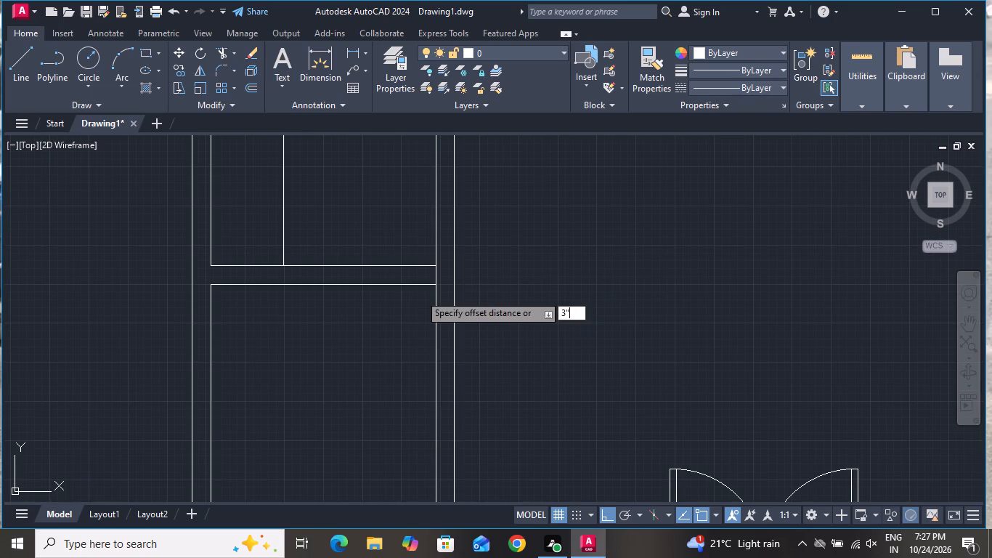
{"action": "key", "text": "Return"}
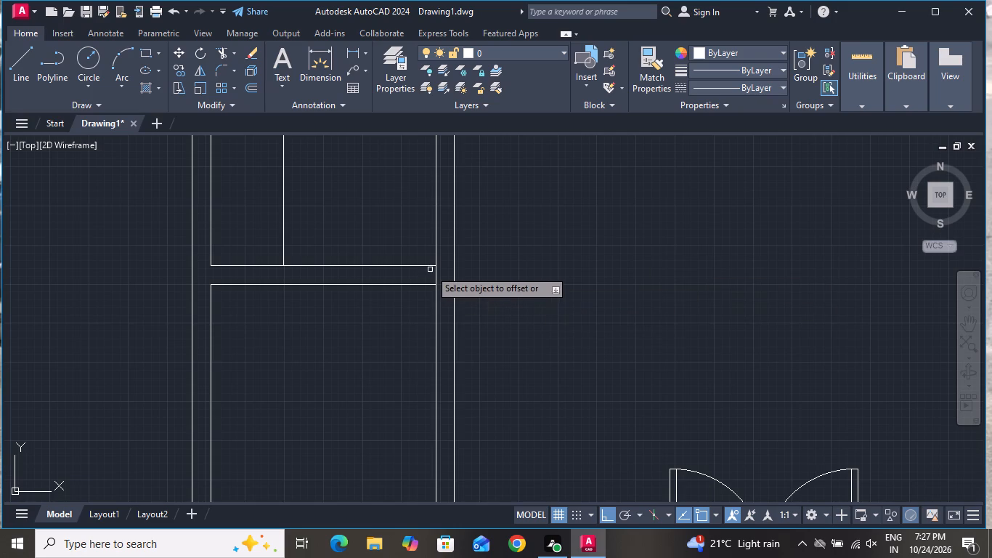
{"action": "left_click", "coordinate": [435, 269]}
{"action": "left_click", "coordinate": [426, 275]}
{"action": "right_click", "coordinate": [418, 312]}
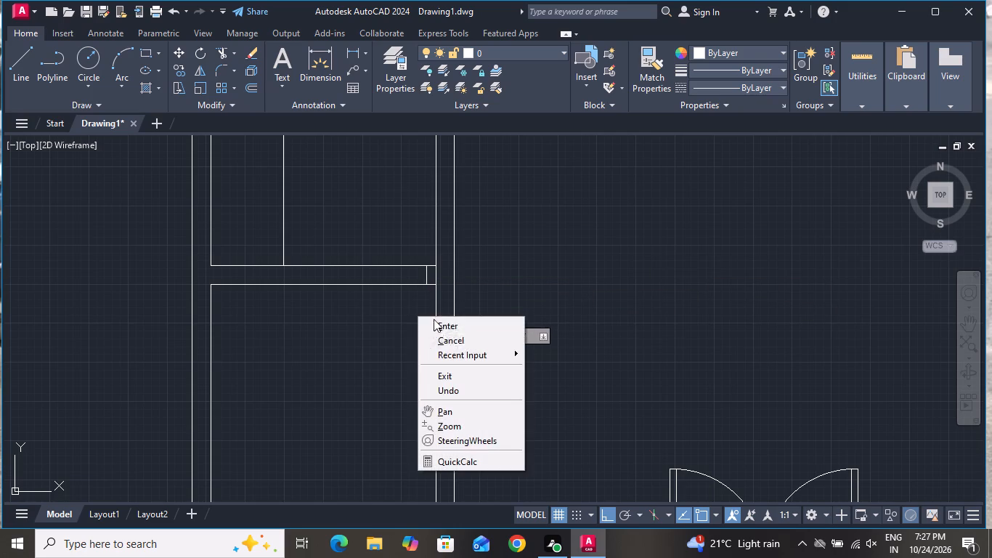
{"action": "left_click", "coordinate": [445, 339]}
Offset the new east jamb line 2'6" west to mark the door opening's west jamb.
{"action": "type", "text": "O"}
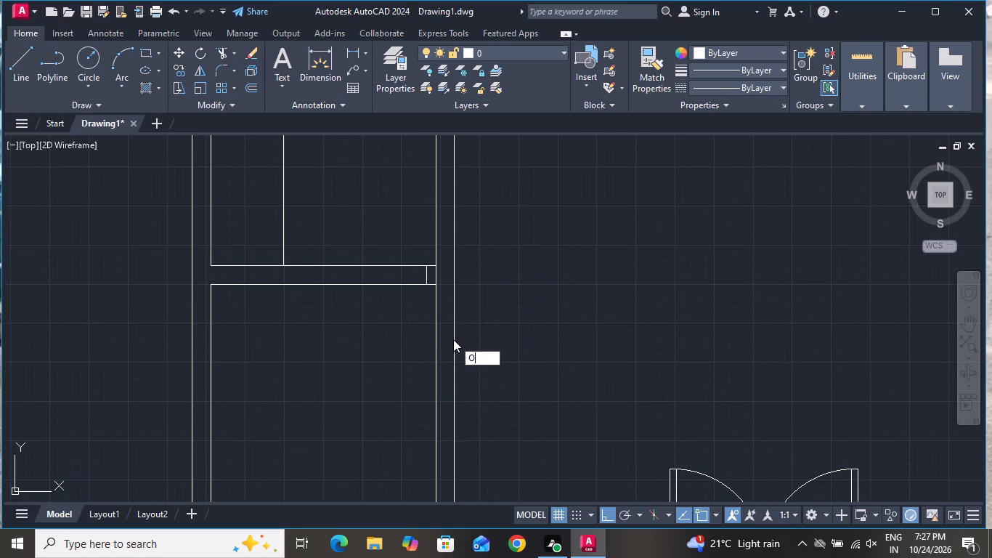
{"action": "key", "text": "space"}
{"action": "type", "text": "2'"}
{"action": "key", "text": "6"}
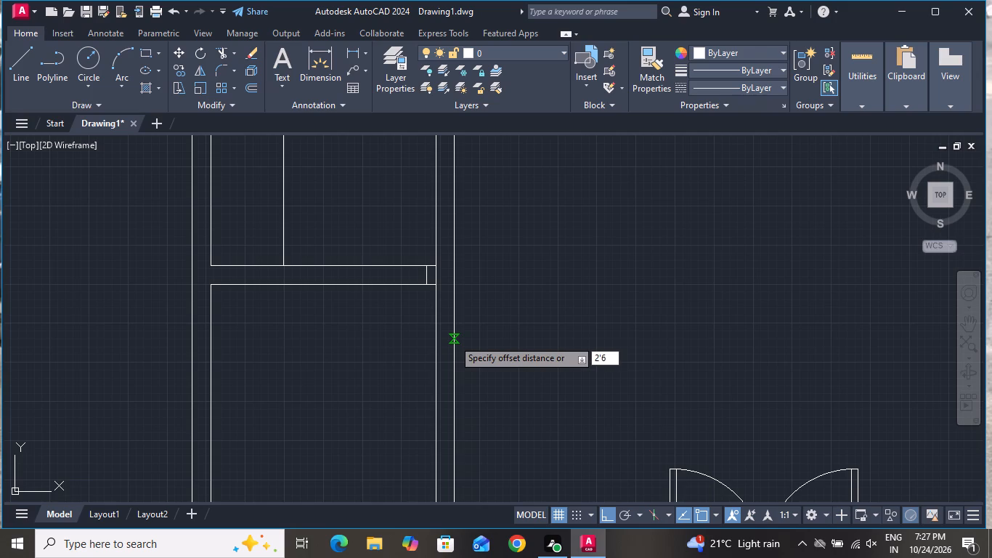
{"action": "key", "text": "shift+quotedbl"}
{"action": "key", "text": "Return"}
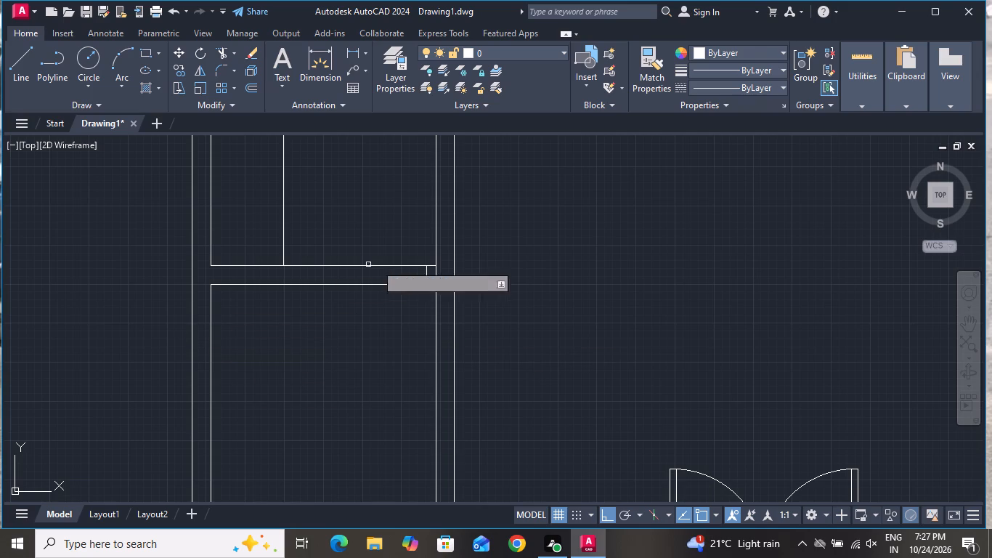
{"action": "left_click", "coordinate": [428, 275]}
{"action": "left_click", "coordinate": [405, 281]}
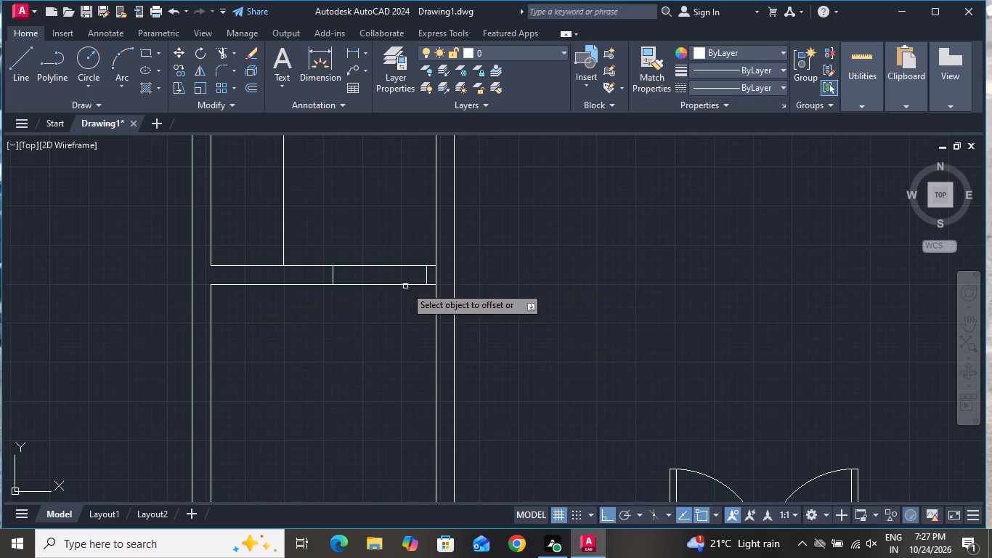
{"action": "right_click", "coordinate": [398, 330]}
{"action": "left_click", "coordinate": [423, 347]}
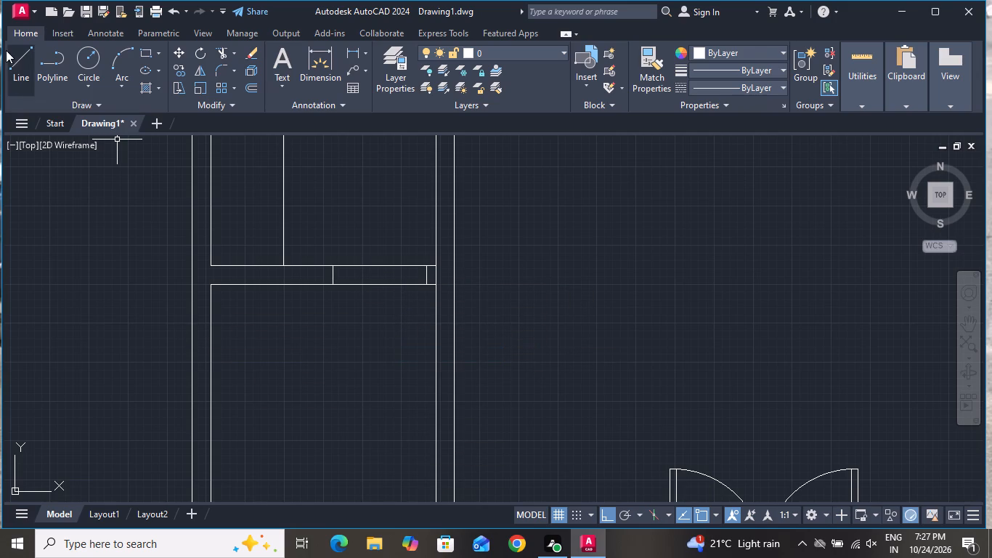
Draw a 2'6" vertical door-leaf line south from the midpoint of the east jamb.
{"action": "left_click", "coordinate": [6, 54]}
{"action": "left_click", "coordinate": [11, 65]}
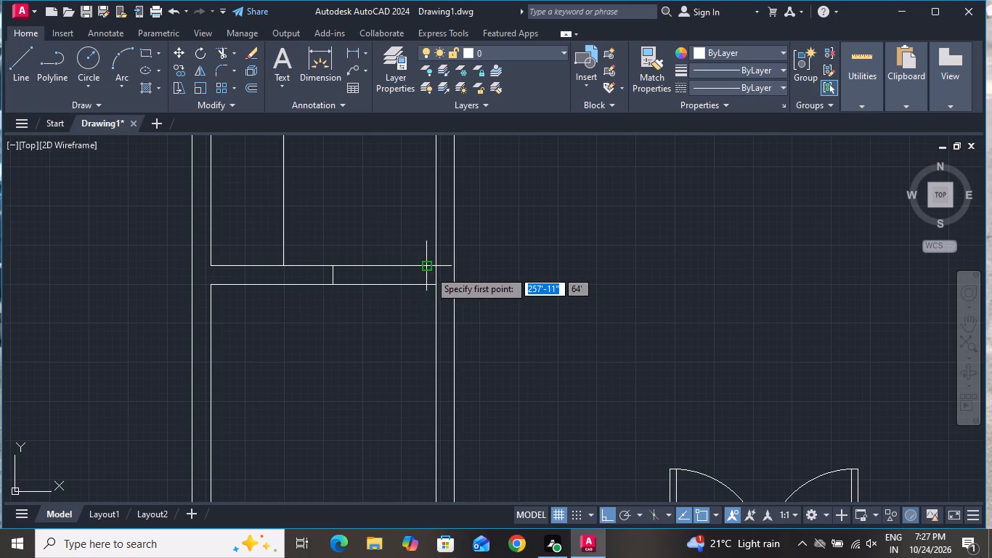
{"action": "left_click", "coordinate": [427, 279]}
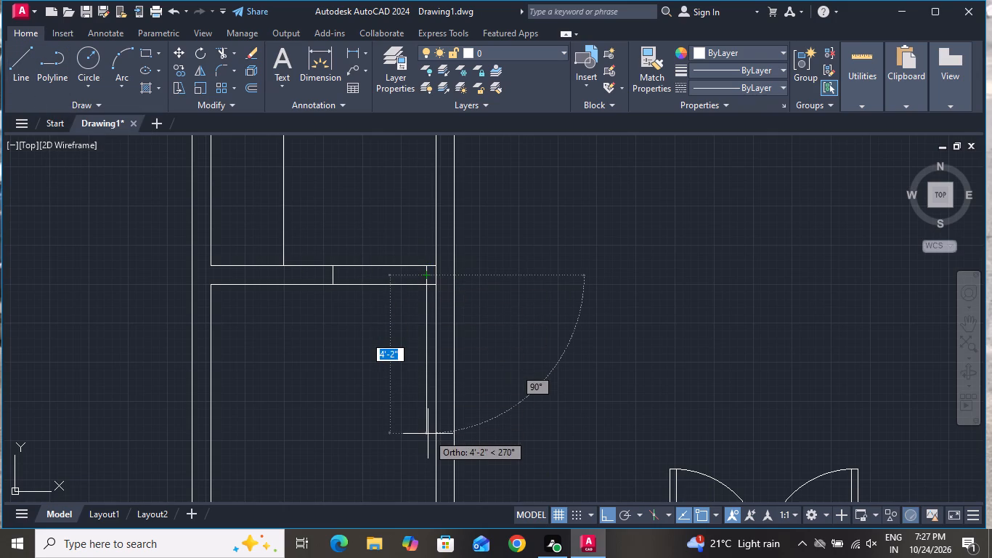
{"action": "key", "text": "2"}
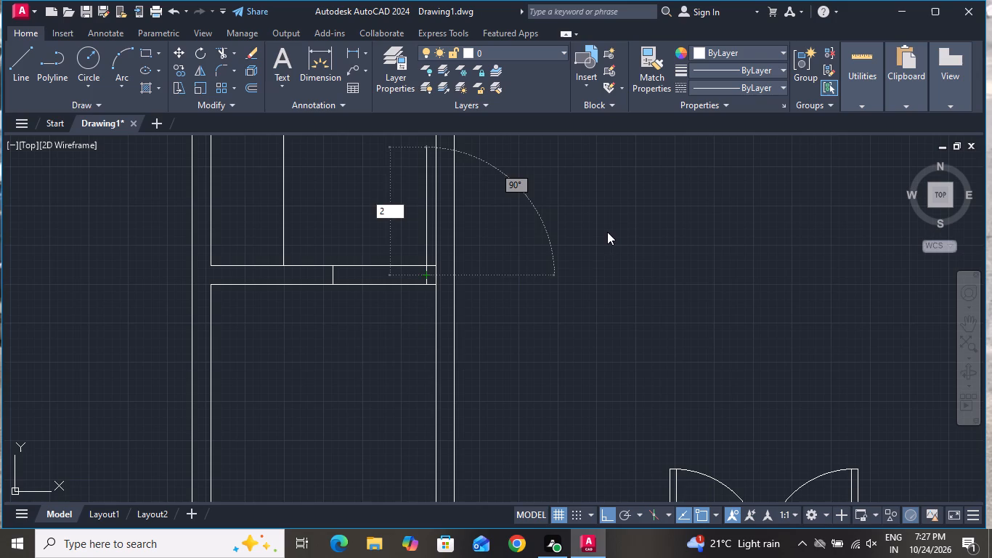
{"action": "key", "text": "Escape"}
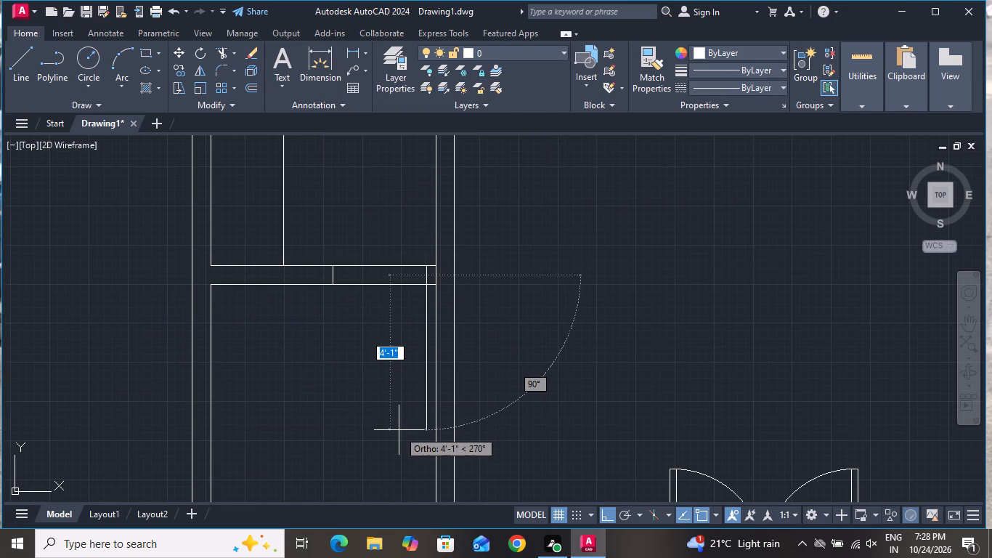
{"action": "key", "text": "2"}
{"action": "type", "text": "'6"}
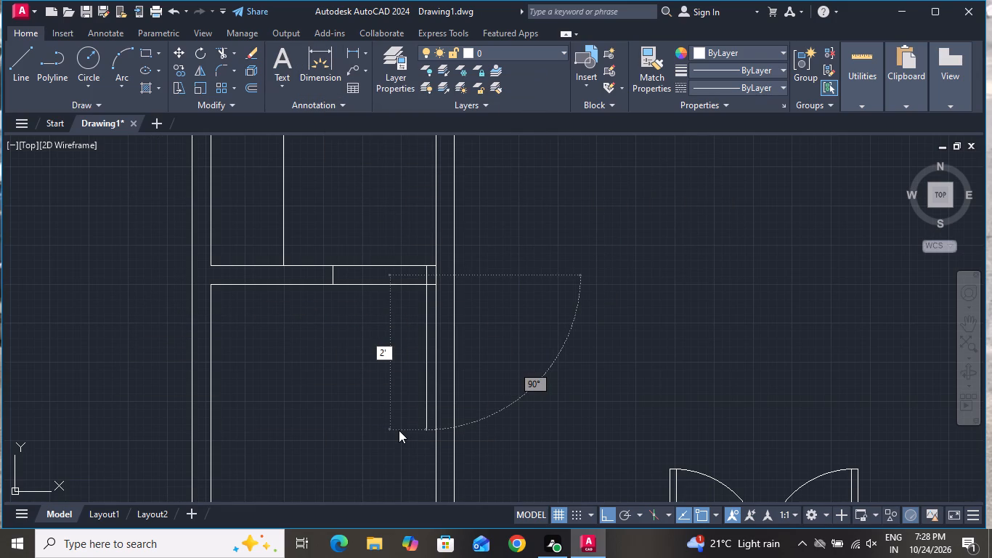
{"action": "key", "text": "shift+quotedbl"}
{"action": "key", "text": "Return"}
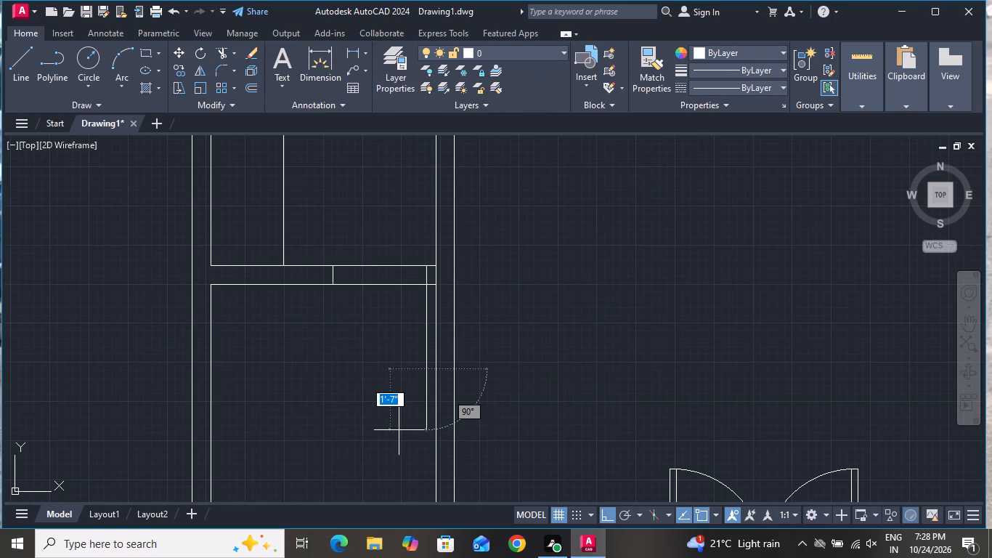
{"action": "right_click", "coordinate": [301, 389]}
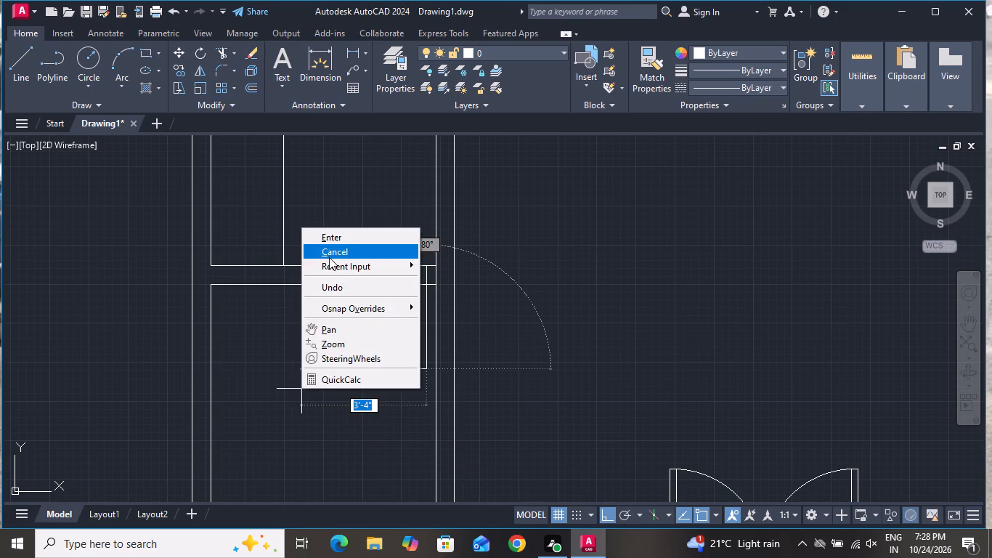
{"action": "left_click", "coordinate": [329, 257]}
Offset the door-leaf line 2" west to give the leaf its thickness.
{"action": "type", "text": "O"}
{"action": "key", "text": "space"}
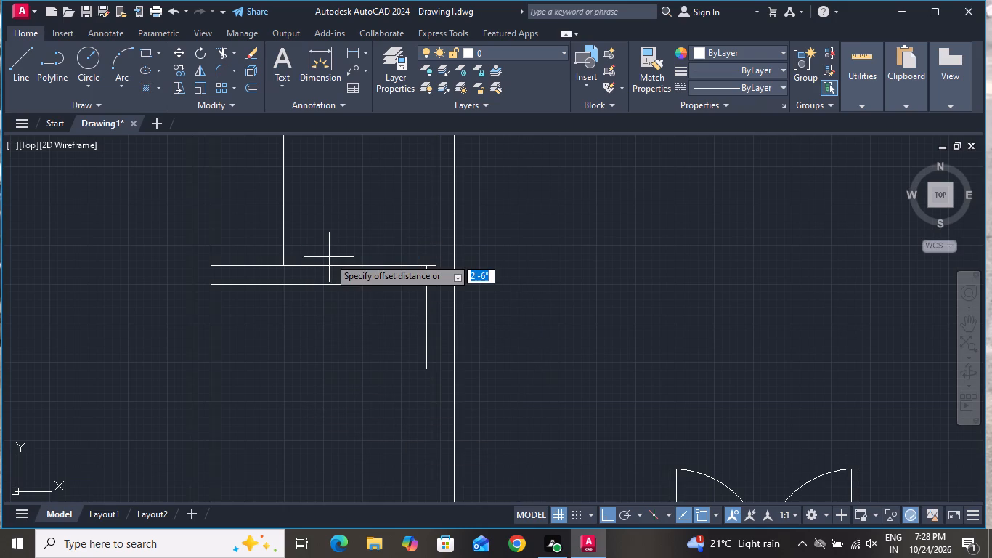
{"action": "key", "text": "2"}
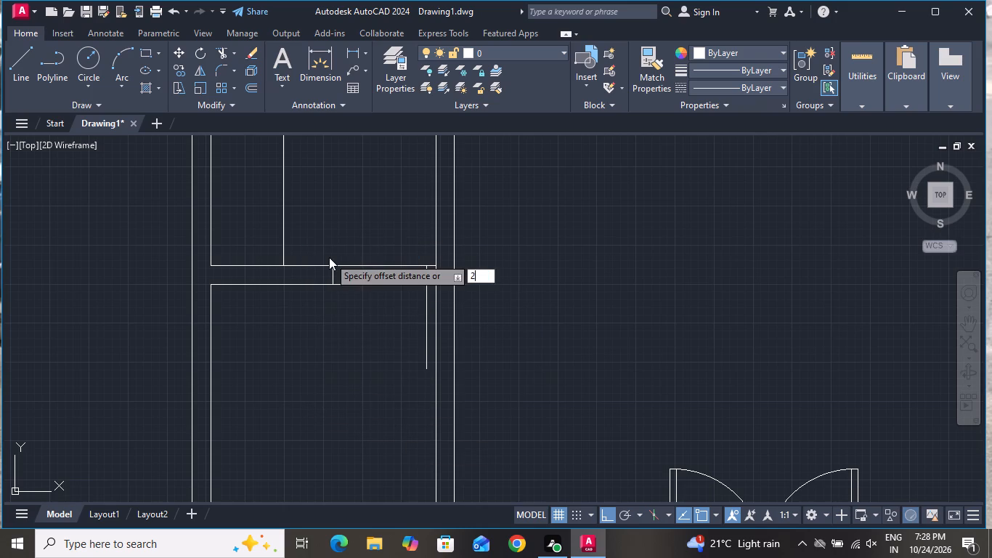
{"action": "key", "text": "shift+quotedbl"}
{"action": "key", "text": "Return"}
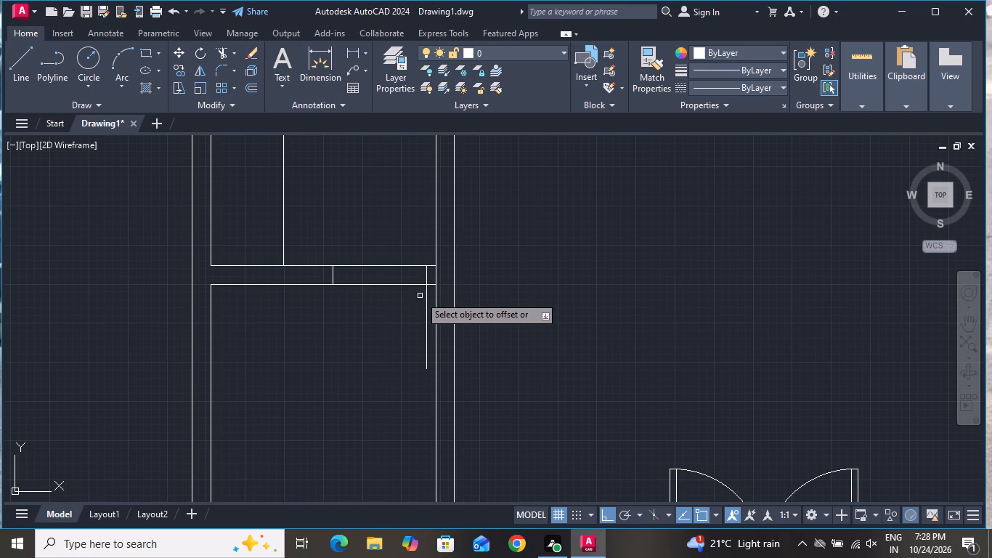
{"action": "left_click", "coordinate": [424, 314]}
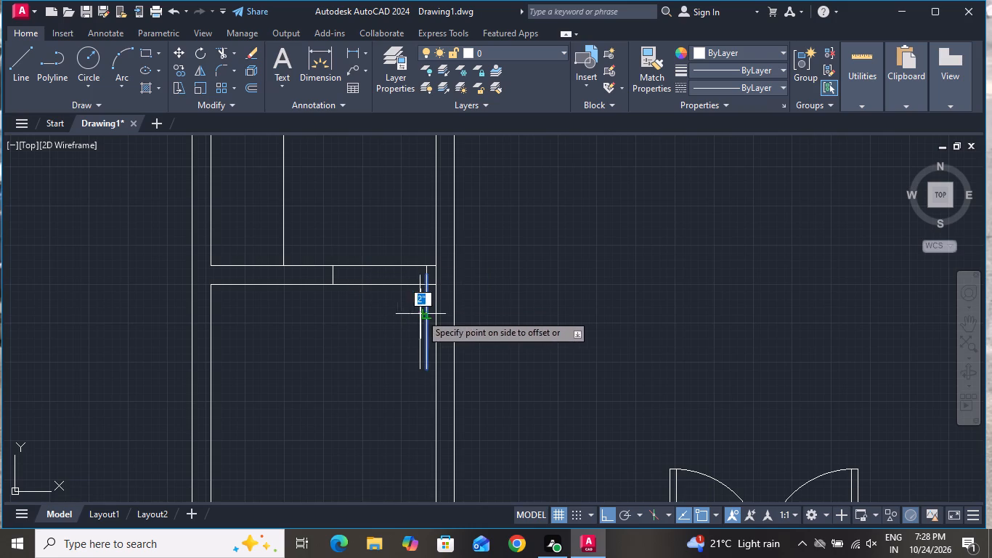
{"action": "left_click", "coordinate": [377, 307]}
{"action": "right_click", "coordinate": [374, 301]}
{"action": "left_click", "coordinate": [387, 325]}
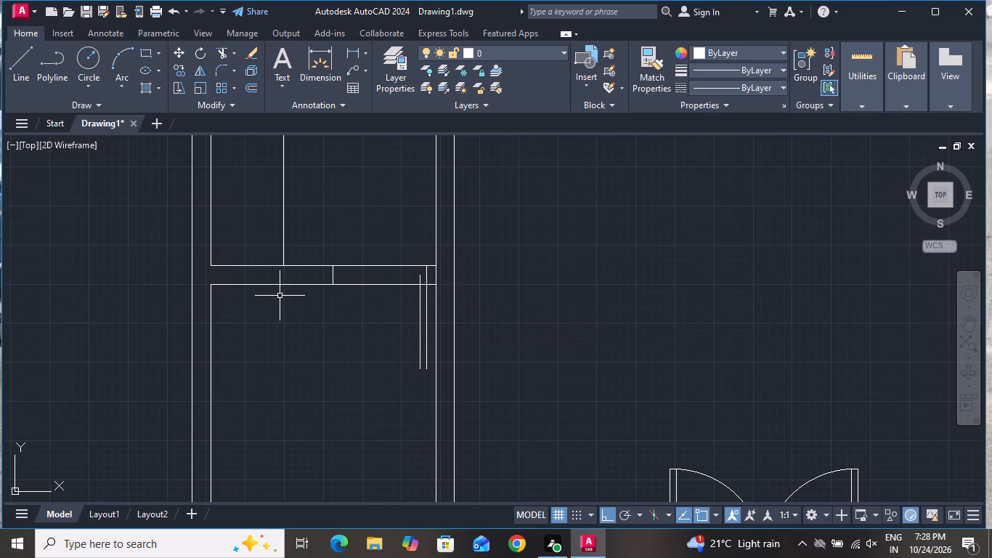
Draw the door swing arc from the west jamb's midpoint to the south end of the door leaf.
{"action": "type", "text": "A"}
{"action": "key", "text": "space"}
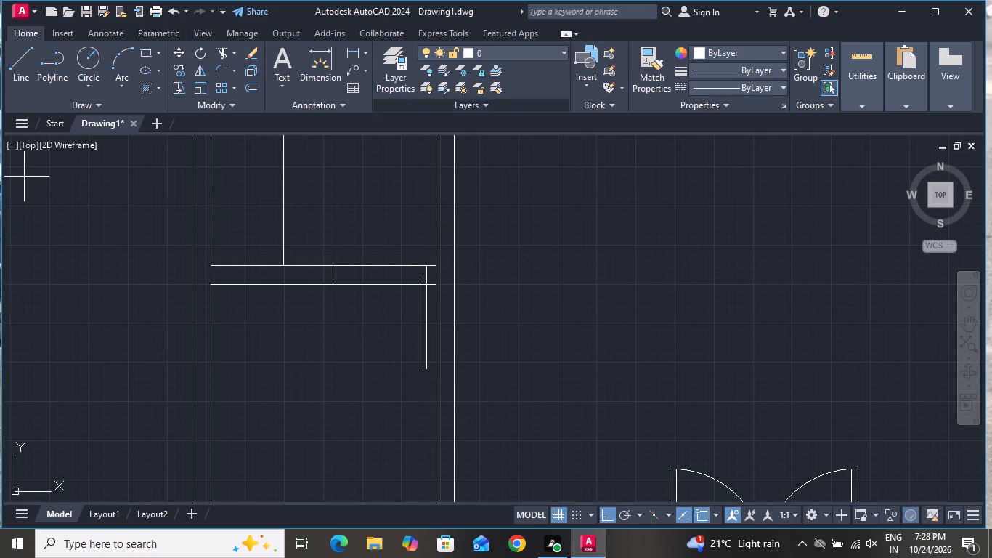
{"action": "left_click", "coordinate": [336, 278]}
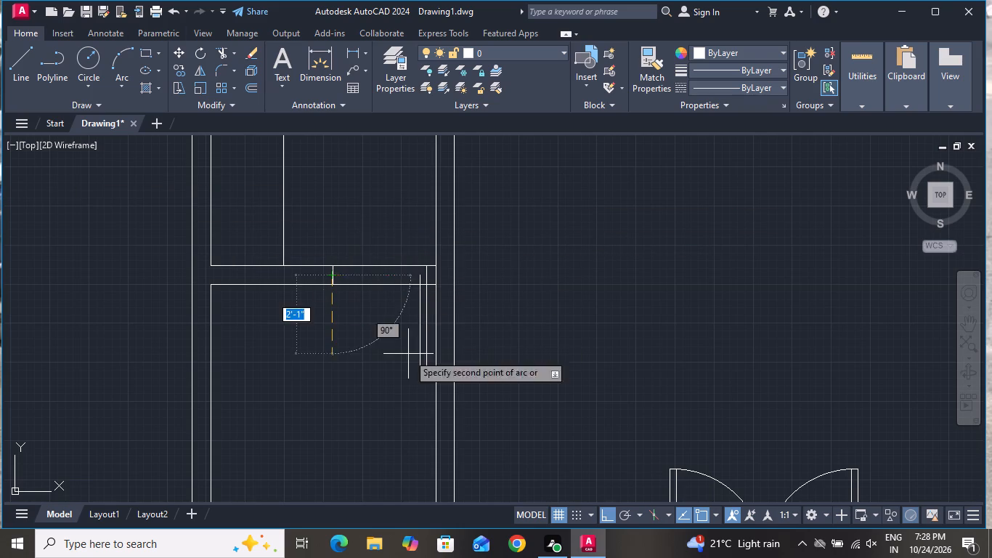
{"action": "scroll", "coordinate": [417, 366], "scroll_direction": "up", "scroll_amount": 2}
{"action": "left_click", "coordinate": [423, 378]}
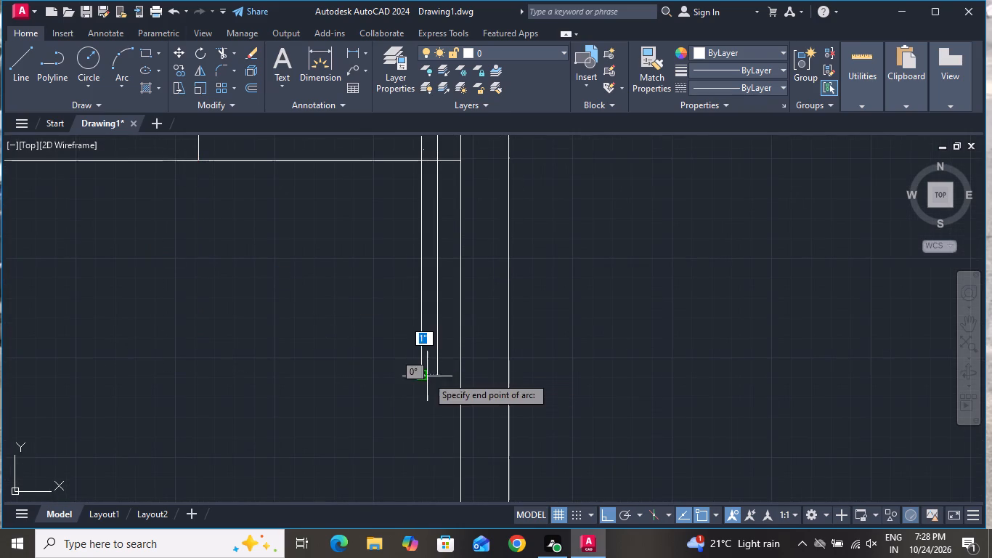
{"action": "left_click", "coordinate": [436, 376]}
{"action": "scroll", "coordinate": [427, 365], "scroll_direction": "down", "scroll_amount": 2}
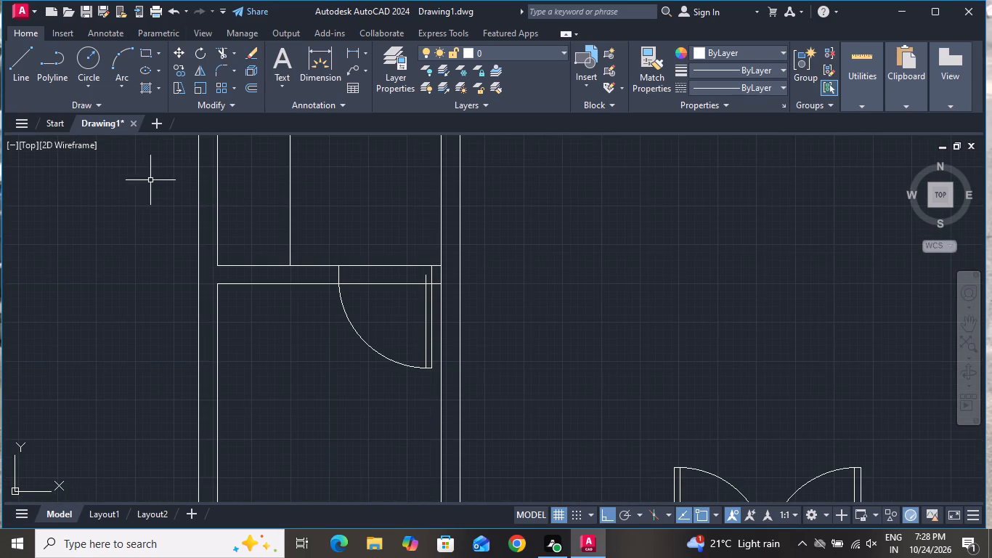
Draw a 2" horizontal line closing the north end of the door leaf between its two long lines.
{"action": "left_click", "coordinate": [4, 62]}
{"action": "left_click", "coordinate": [11, 59]}
{"action": "scroll", "coordinate": [444, 261], "scroll_direction": "up", "scroll_amount": 2}
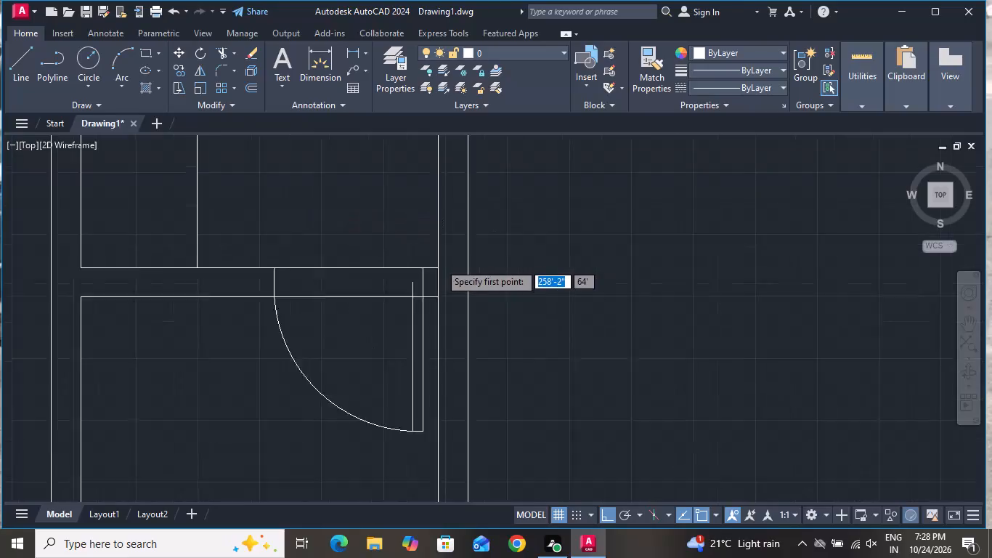
{"action": "scroll", "coordinate": [439, 263], "scroll_direction": "up", "scroll_amount": 2}
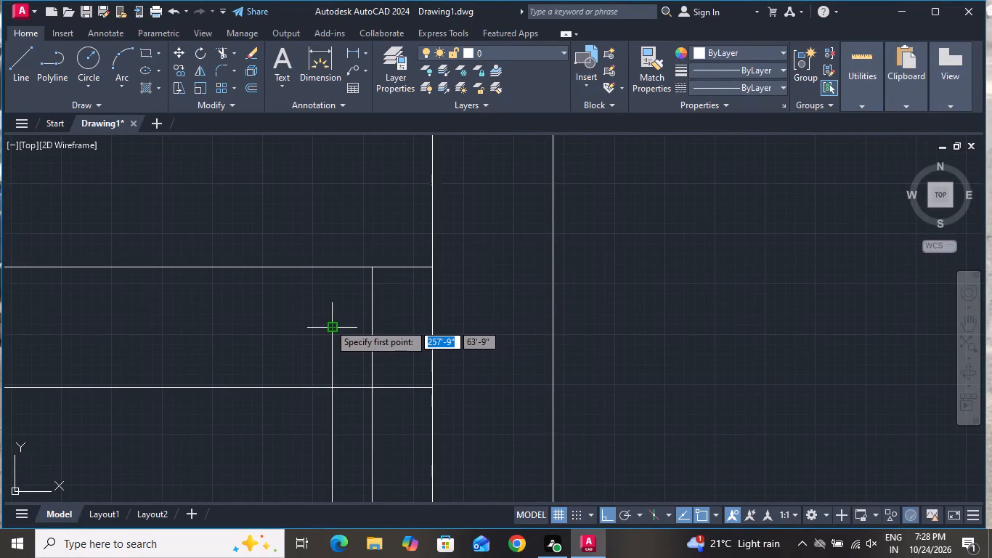
{"action": "left_click", "coordinate": [330, 324]}
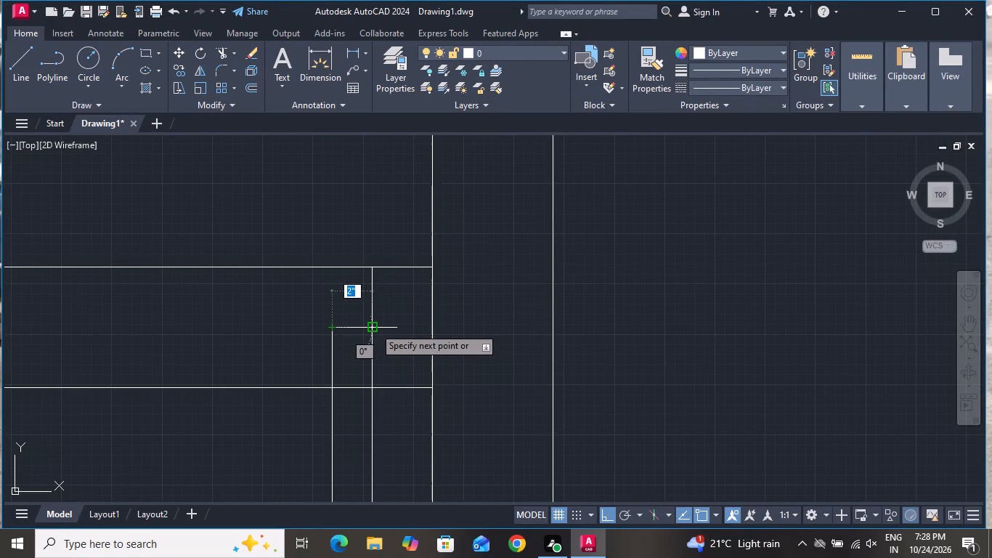
{"action": "left_click", "coordinate": [374, 327]}
{"action": "right_click", "coordinate": [374, 327]}
{"action": "left_click", "coordinate": [393, 353]}
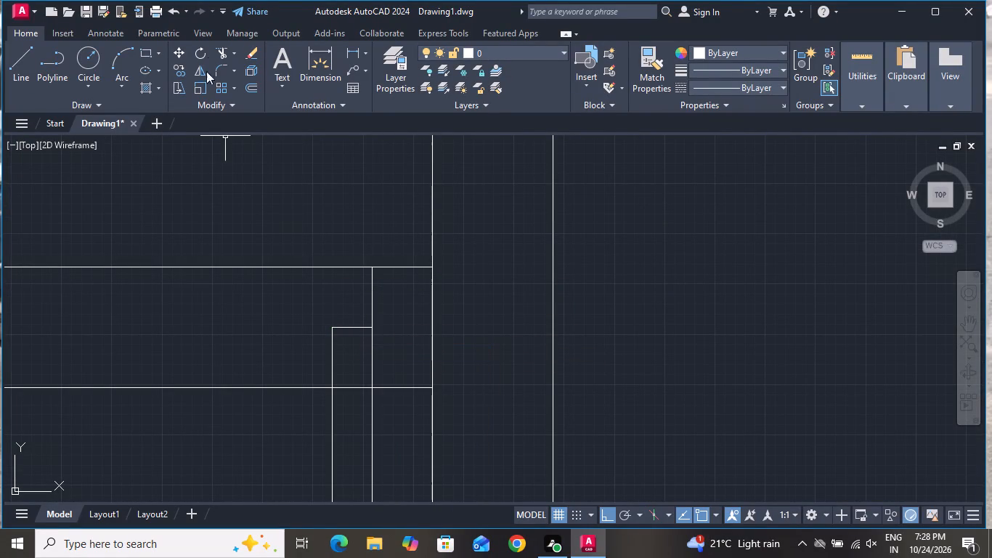
Trim the east jamb line below the leaf's north end and both wall lines across the door opening.
{"action": "left_click", "coordinate": [217, 47]}
{"action": "left_click", "coordinate": [358, 364]}
{"action": "left_click", "coordinate": [414, 355]}
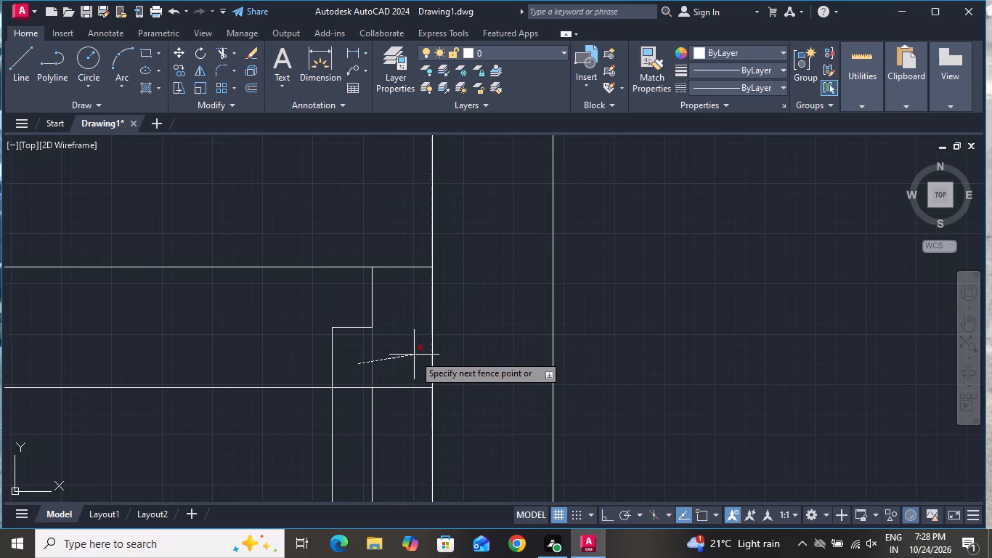
{"action": "scroll", "coordinate": [370, 293], "scroll_direction": "down", "scroll_amount": 2}
{"action": "left_click", "coordinate": [269, 259]}
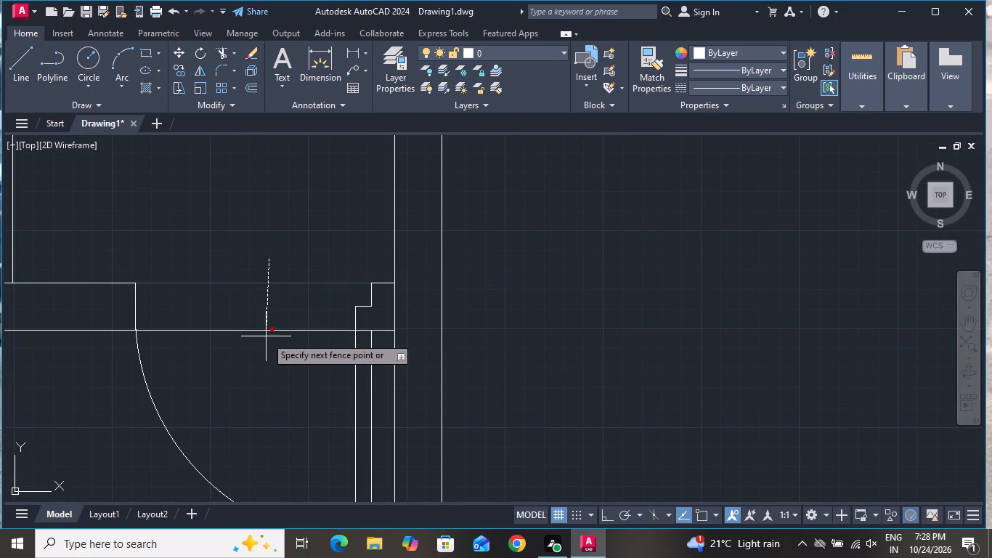
{"action": "left_click", "coordinate": [269, 350]}
{"action": "right_click", "coordinate": [273, 304]}
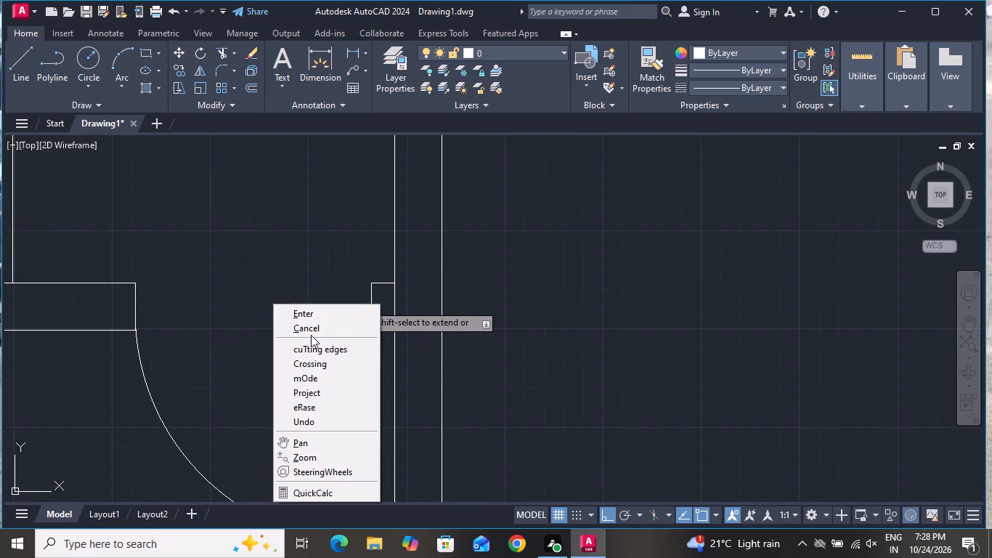
{"action": "left_click", "coordinate": [311, 330]}
Draw a short vertical line across the small southwest room's south wall, in line with the west face of its east partition.
{"action": "scroll", "coordinate": [319, 317], "scroll_direction": "down", "scroll_amount": 5}
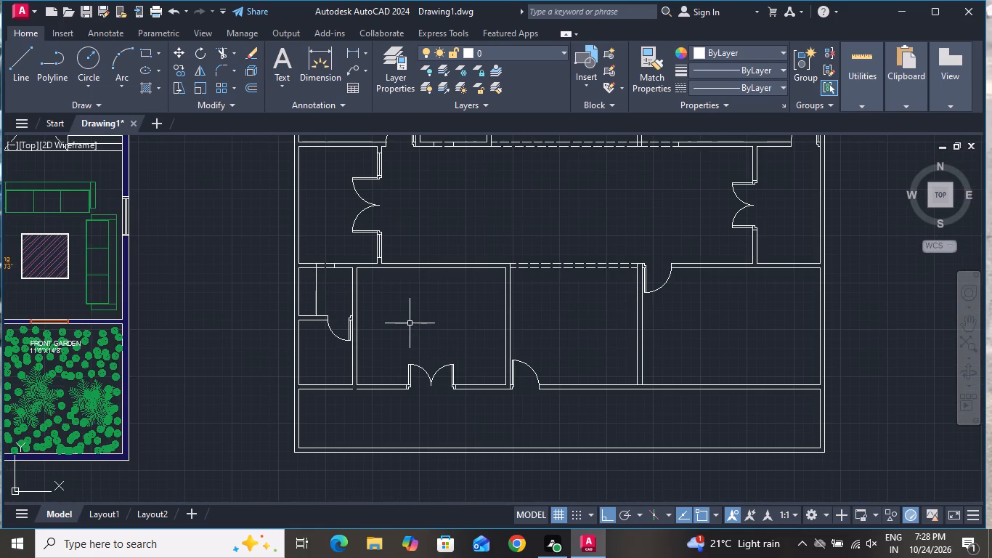
{"action": "left_click", "coordinate": [29, 73]}
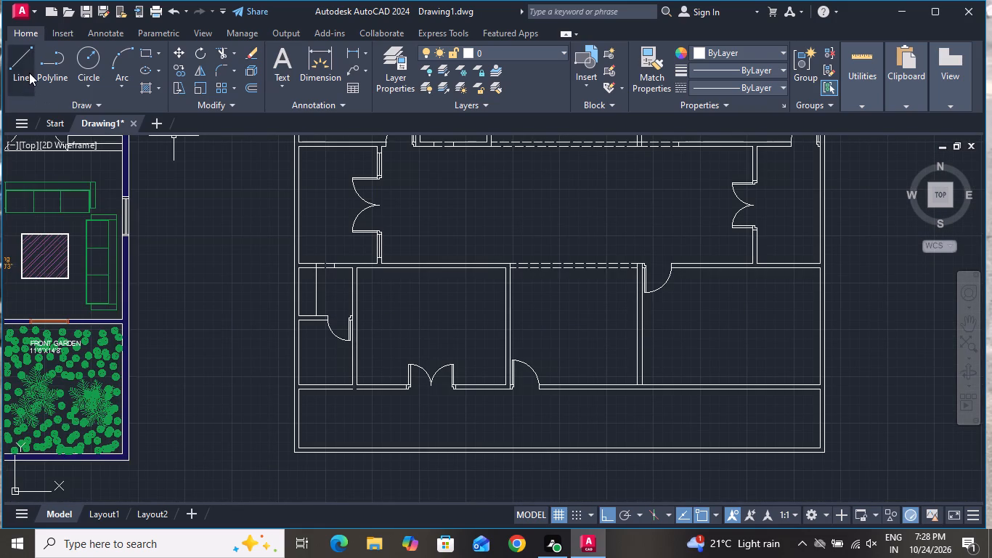
{"action": "scroll", "coordinate": [367, 404], "scroll_direction": "up", "scroll_amount": 2}
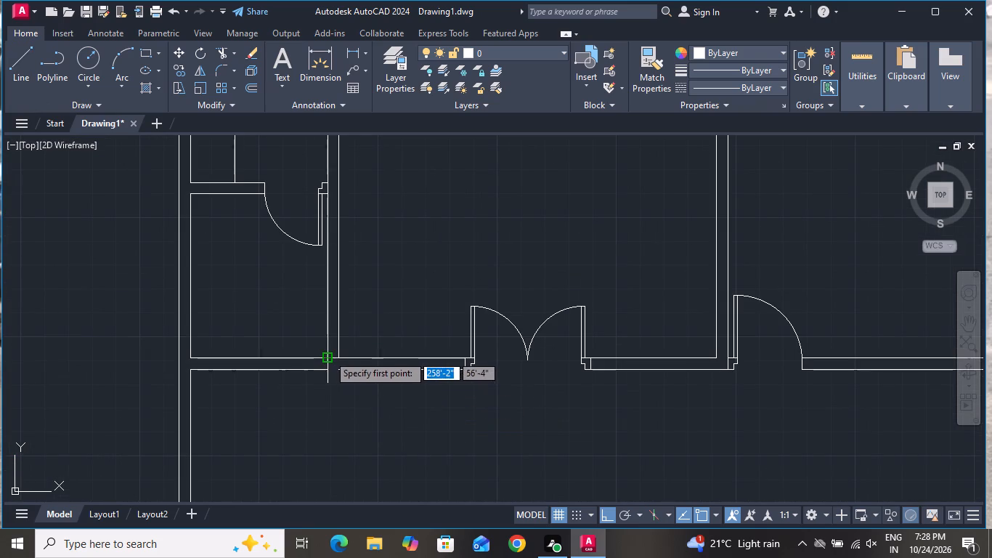
{"action": "left_click", "coordinate": [328, 355]}
{"action": "left_click", "coordinate": [328, 369]}
{"action": "right_click", "coordinate": [331, 367]}
{"action": "left_click", "coordinate": [358, 390]}
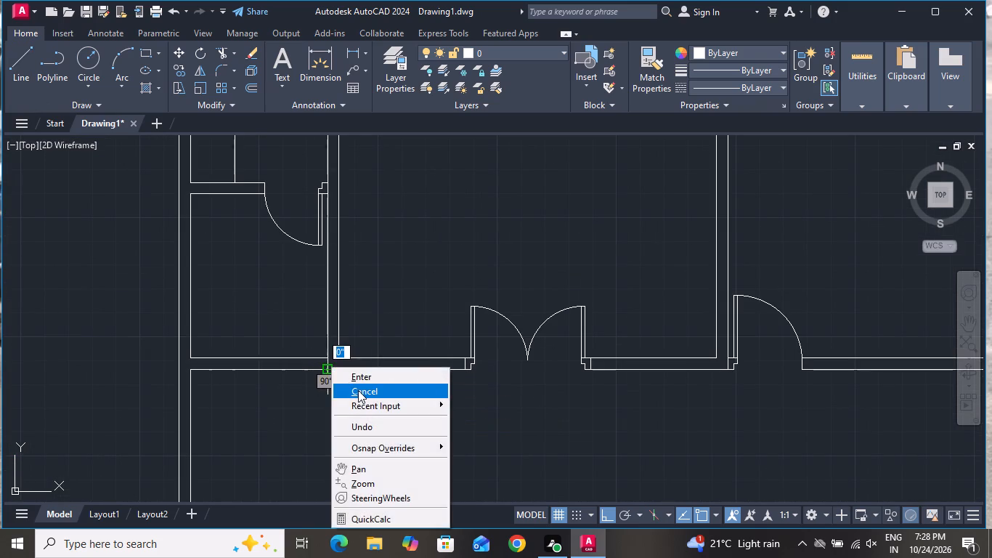
Draw a vertical line across the small southwest room's south wall at the midpoint of its north face.
{"action": "left_click", "coordinate": [24, 64]}
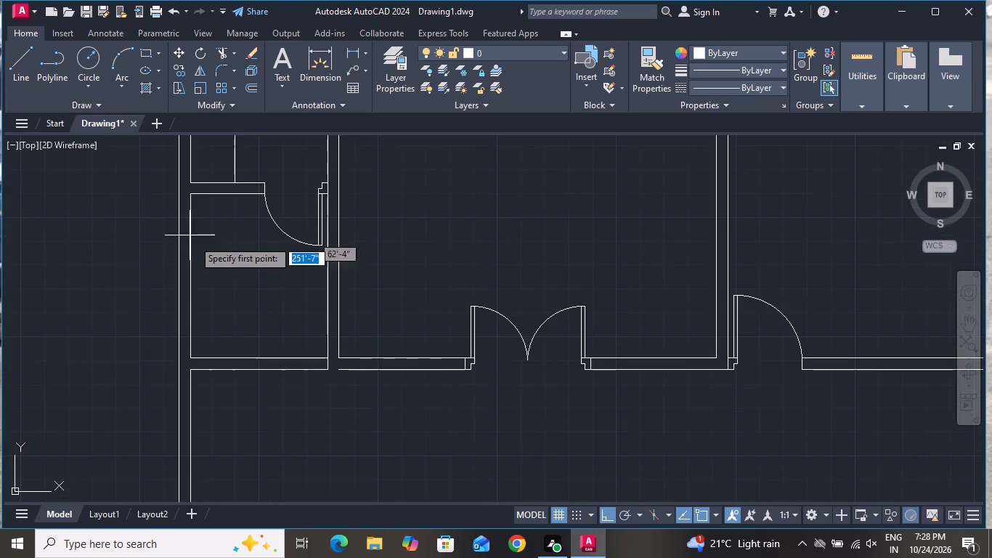
{"action": "scroll", "coordinate": [236, 259], "scroll_direction": "up", "scroll_amount": 2}
{"action": "scroll", "coordinate": [286, 271], "scroll_direction": "down", "scroll_amount": 2}
{"action": "scroll", "coordinate": [291, 388], "scroll_direction": "up", "scroll_amount": 1}
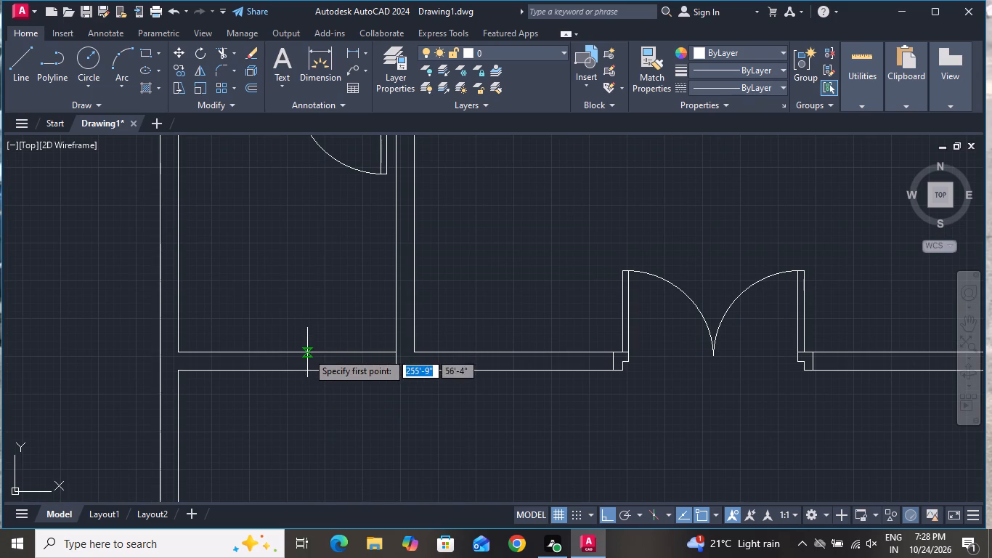
{"action": "left_click", "coordinate": [307, 352]}
{"action": "left_click", "coordinate": [305, 373]}
{"action": "right_click", "coordinate": [305, 376]}
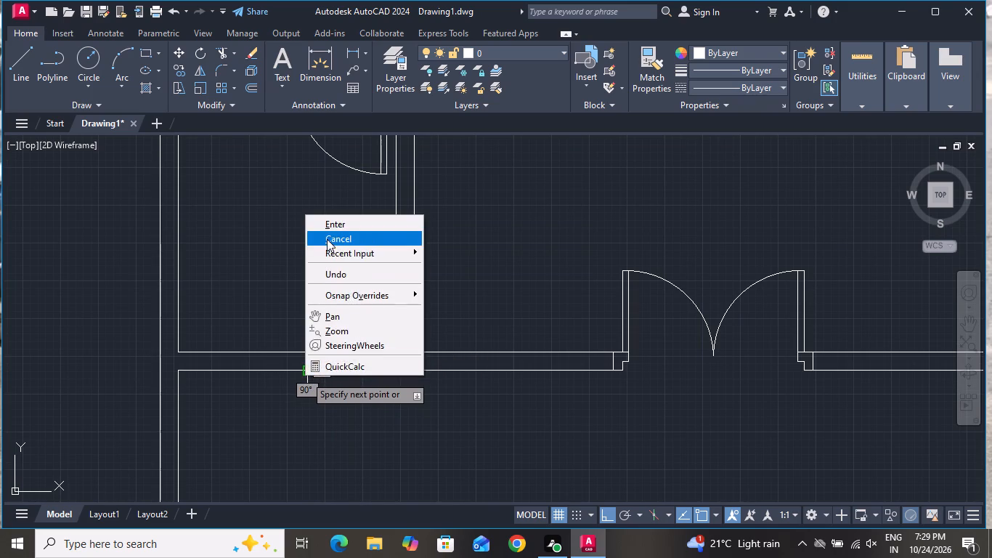
{"action": "left_click", "coordinate": [328, 232]}
Trim both south wall lines between the midpoint line and the east partition to cut an opening.
{"action": "left_click", "coordinate": [216, 47]}
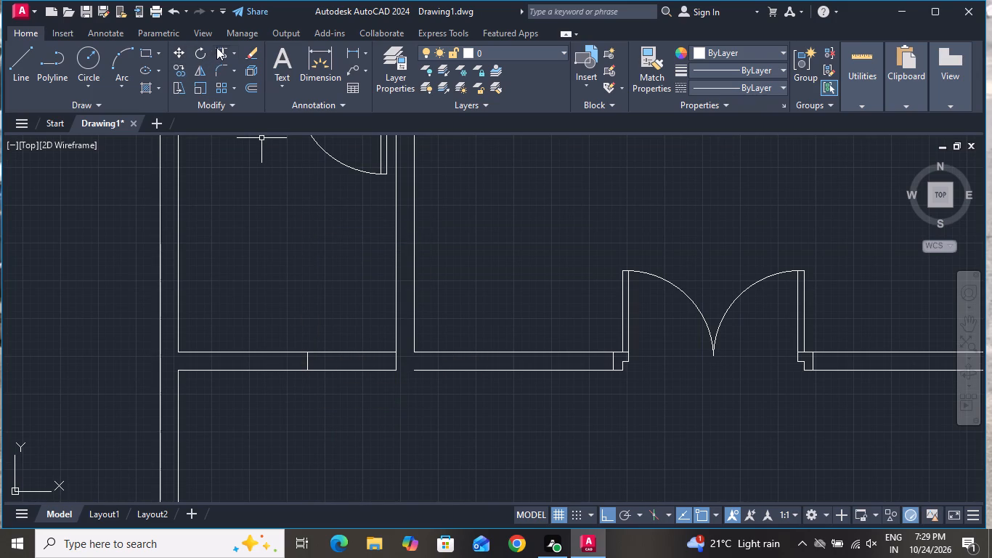
{"action": "left_click", "coordinate": [332, 323]}
{"action": "left_click", "coordinate": [344, 389]}
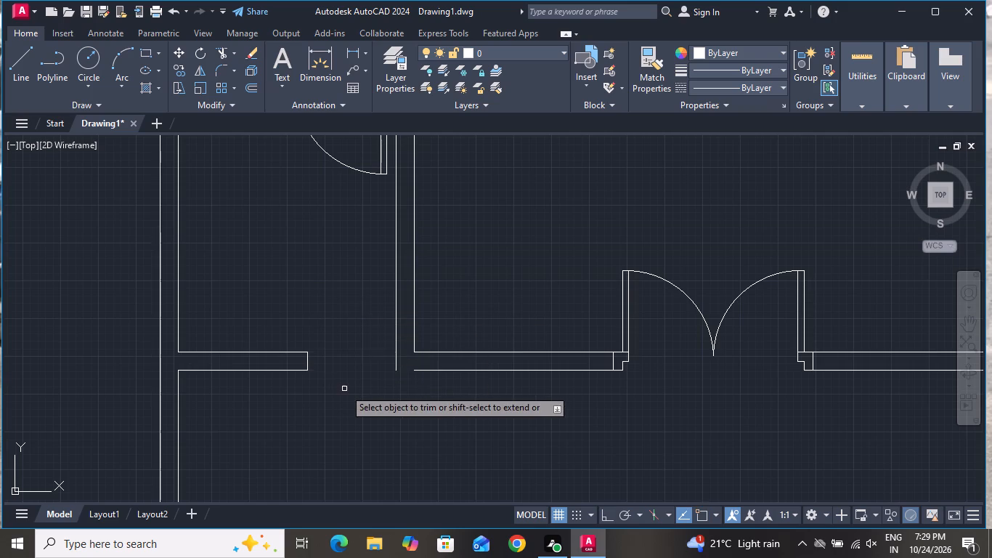
{"action": "right_click", "coordinate": [355, 292]}
{"action": "left_click", "coordinate": [367, 317]}
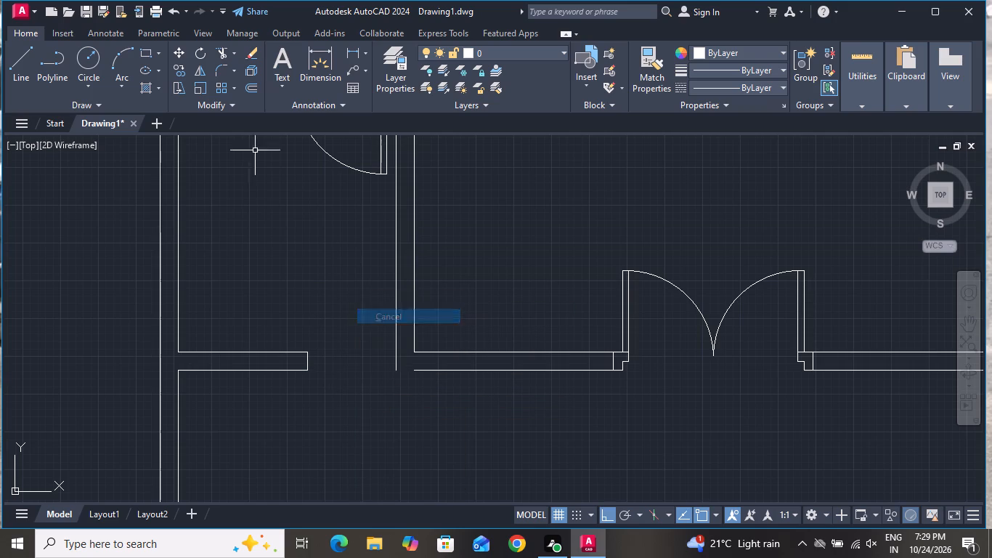
Fillet the partition's west face line with the south wall's lower line into a square corner east of the opening.
{"action": "left_click", "coordinate": [219, 77]}
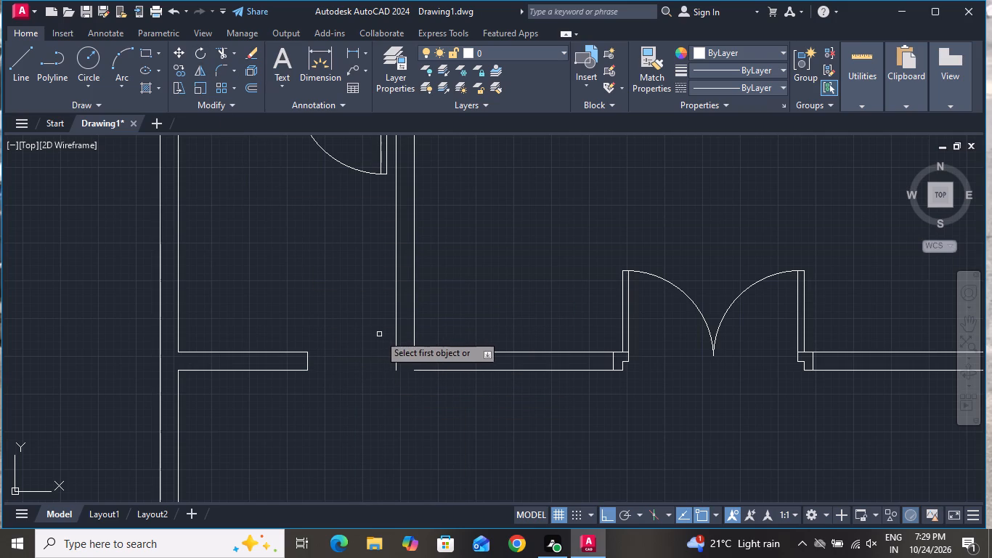
{"action": "left_click", "coordinate": [394, 332]}
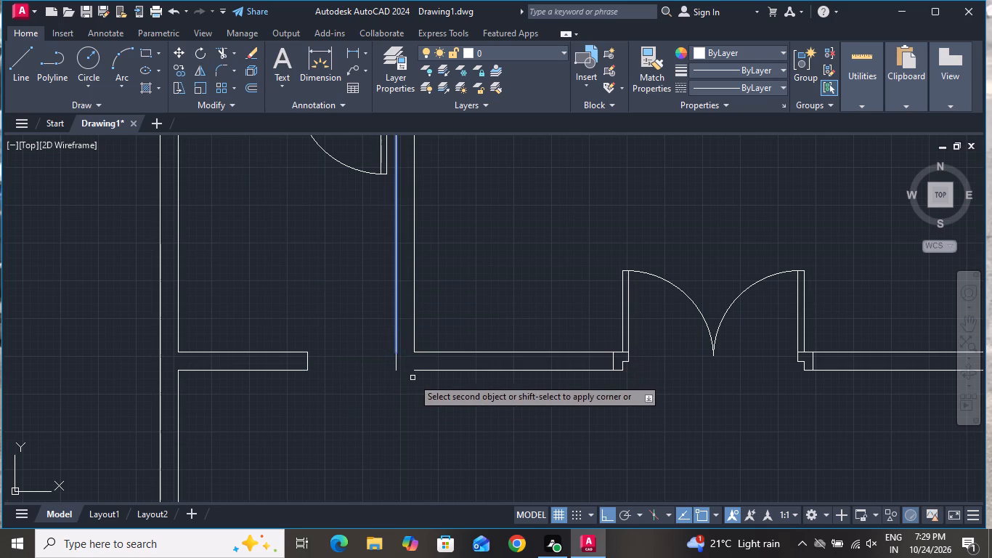
{"action": "left_click", "coordinate": [416, 370]}
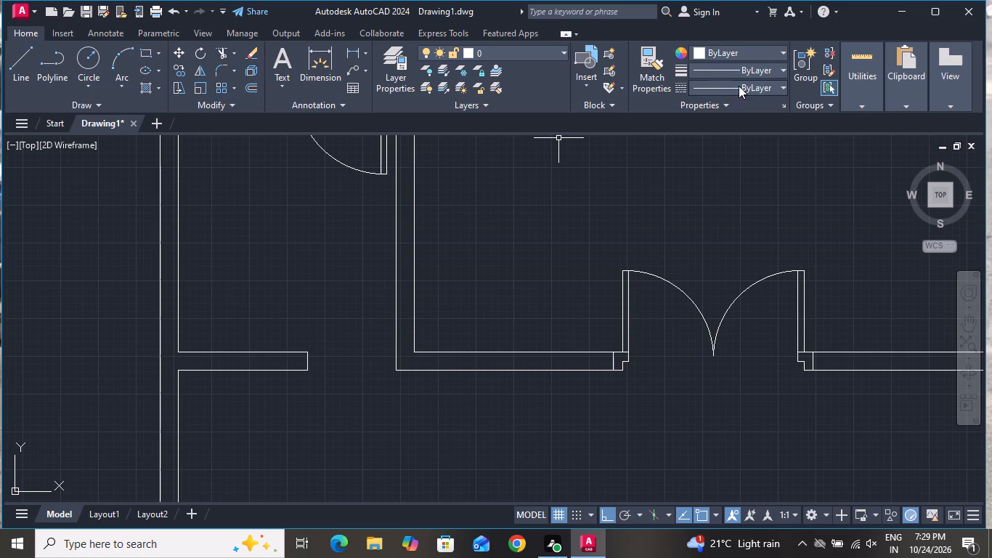
Draw two horizontal lines in the dashed ACAD linetype across the opening, one along each face of the wall.
{"action": "left_click", "coordinate": [739, 87]}
{"action": "left_click", "coordinate": [739, 139]}
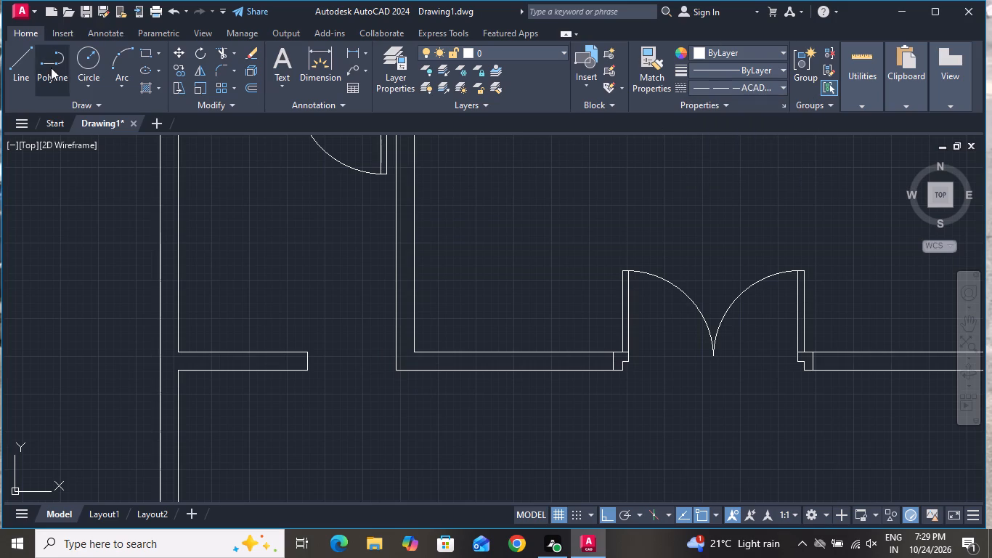
{"action": "left_click", "coordinate": [21, 57]}
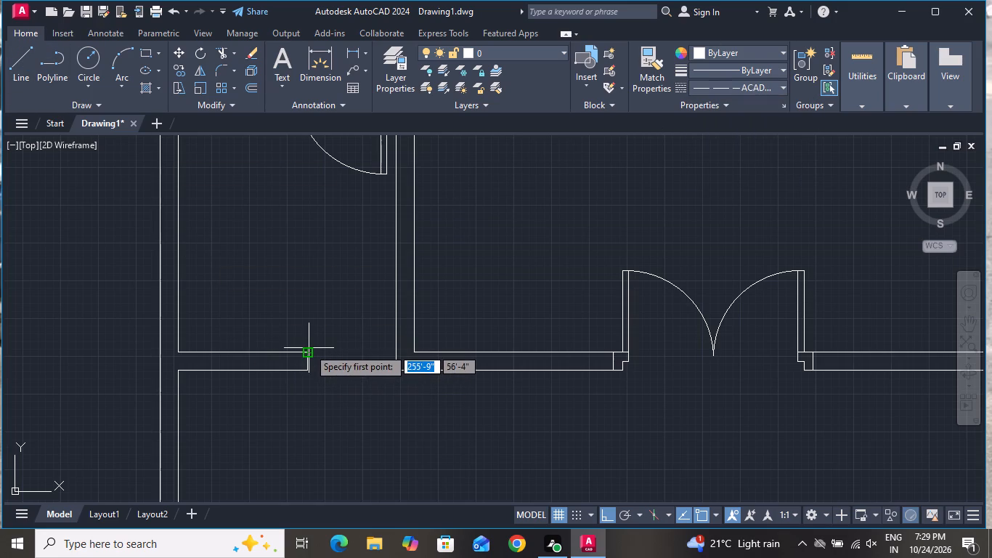
{"action": "left_click", "coordinate": [304, 349]}
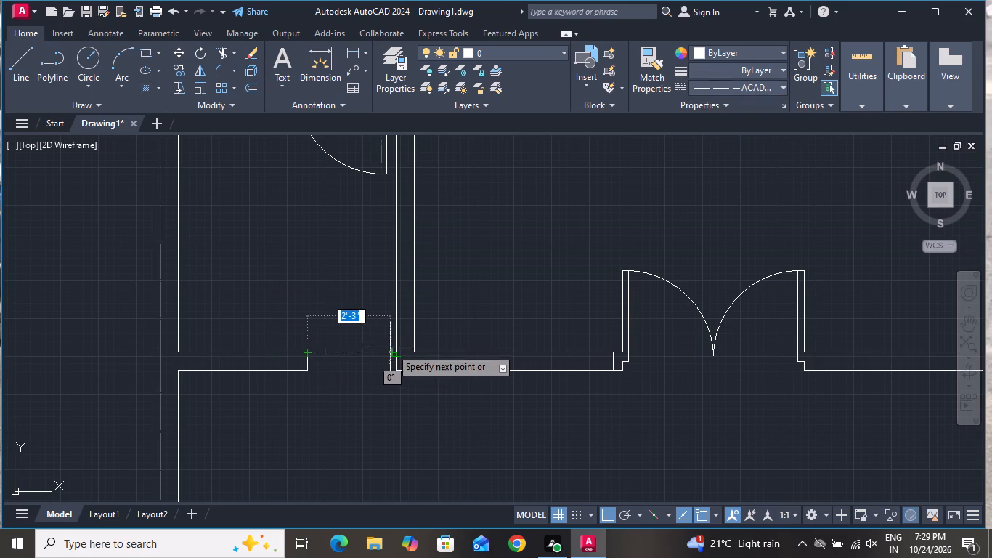
{"action": "left_click", "coordinate": [394, 350]}
{"action": "right_click", "coordinate": [394, 350]}
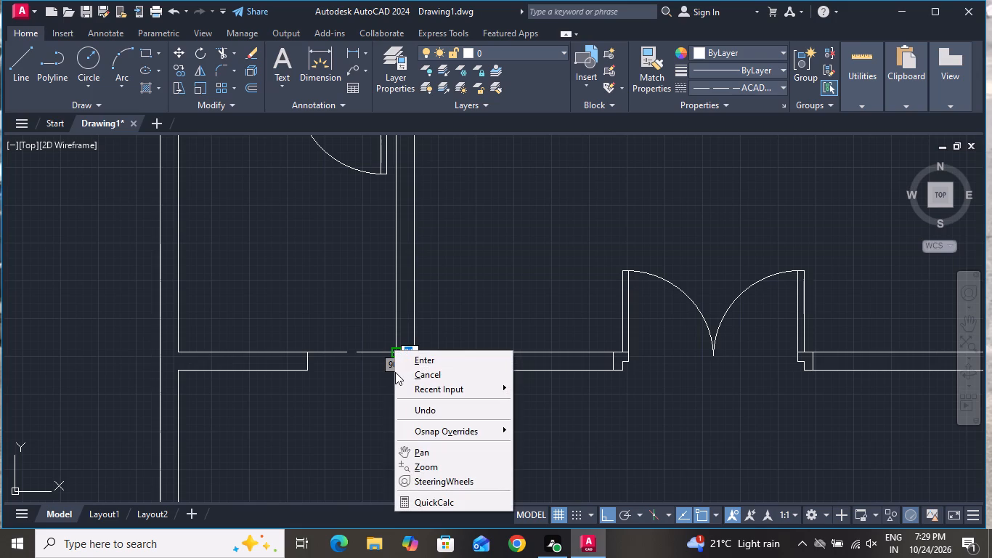
{"action": "left_click", "coordinate": [395, 372]}
{"action": "left_click", "coordinate": [407, 380]}
{"action": "left_click", "coordinate": [25, 73]}
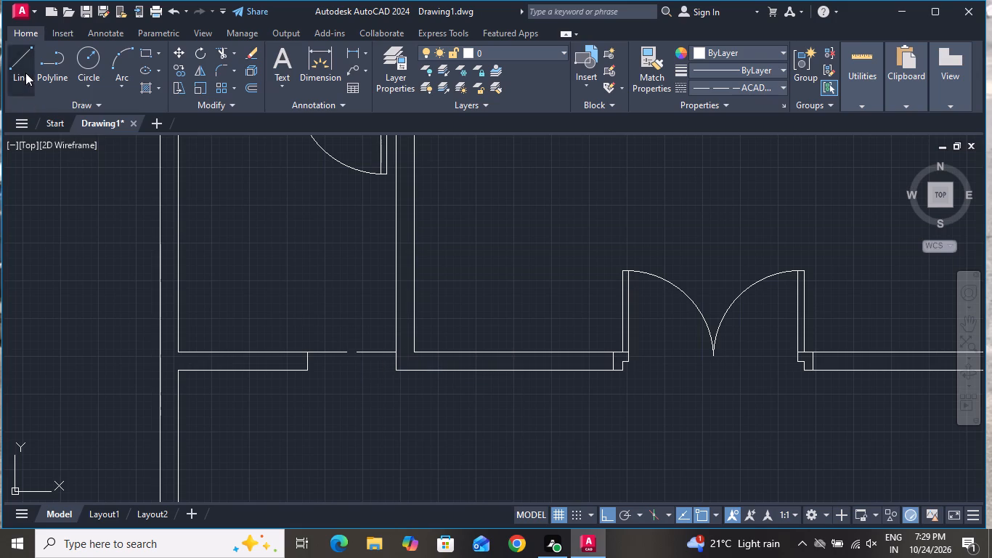
{"action": "left_click", "coordinate": [307, 370]}
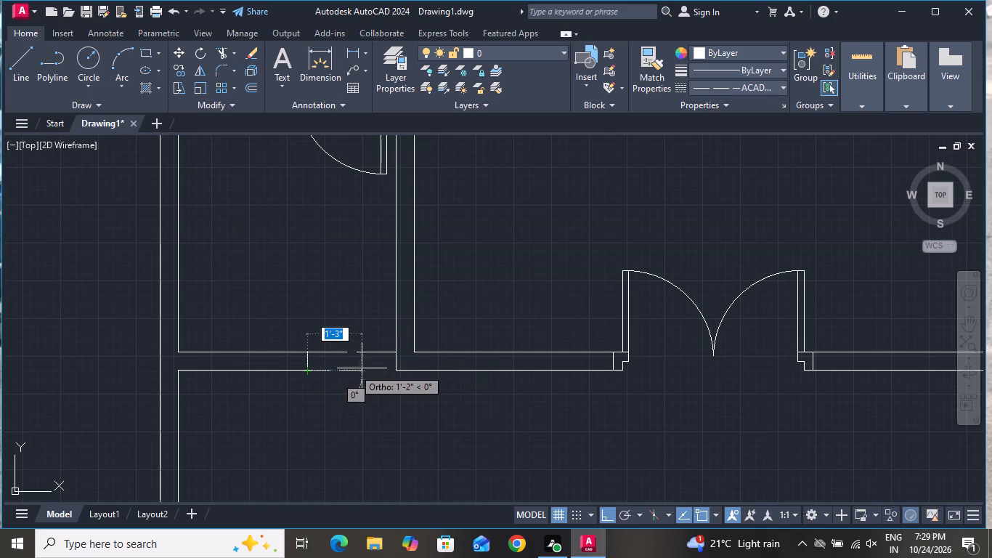
{"action": "left_click", "coordinate": [397, 367]}
{"action": "right_click", "coordinate": [397, 367]}
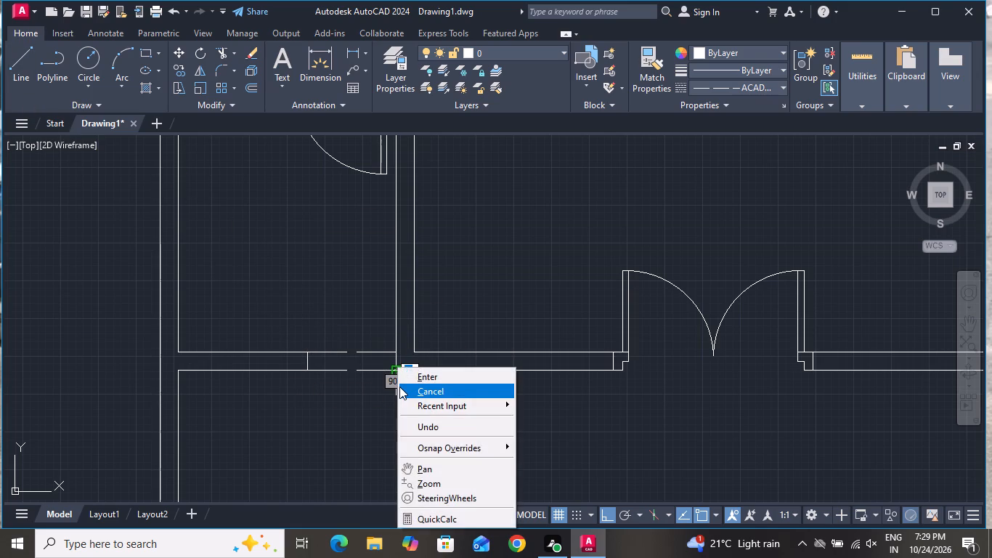
{"action": "left_click", "coordinate": [399, 387]}
Draw a vertical line across the central hall's south wall, continuing the east face of the hall's western partition.
{"action": "scroll", "coordinate": [392, 369], "scroll_direction": "down", "scroll_amount": 2}
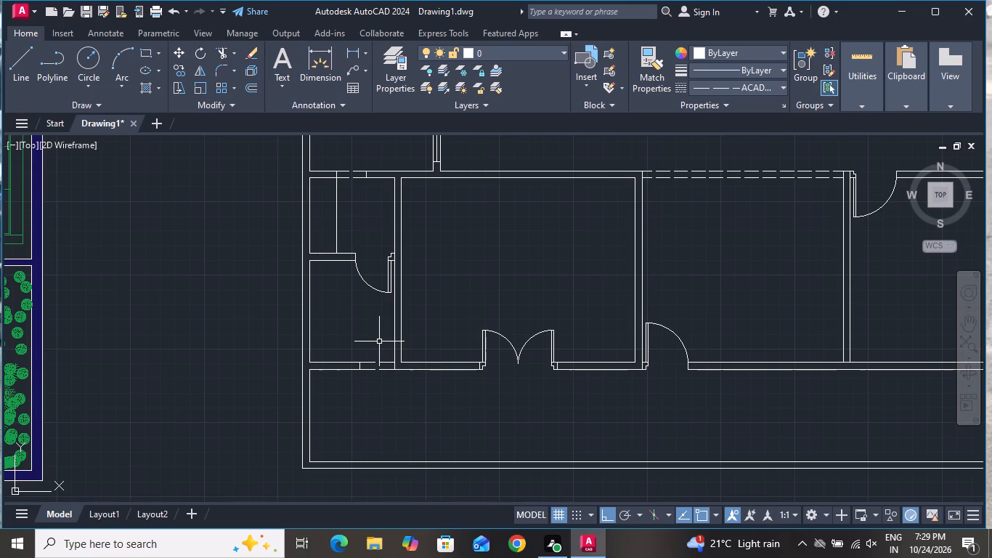
{"action": "scroll", "coordinate": [375, 330], "scroll_direction": "down", "scroll_amount": 1}
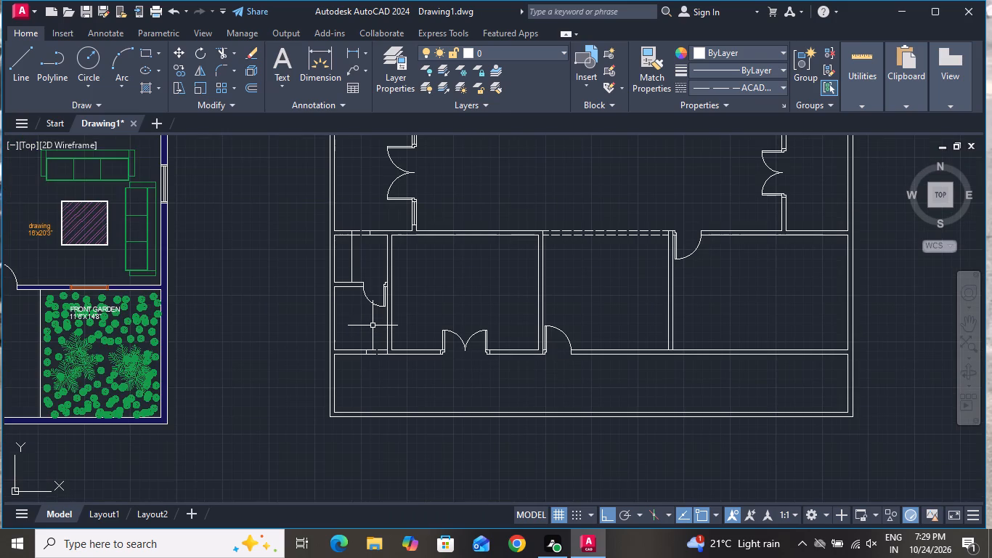
{"action": "scroll", "coordinate": [370, 322], "scroll_direction": "down", "scroll_amount": 1}
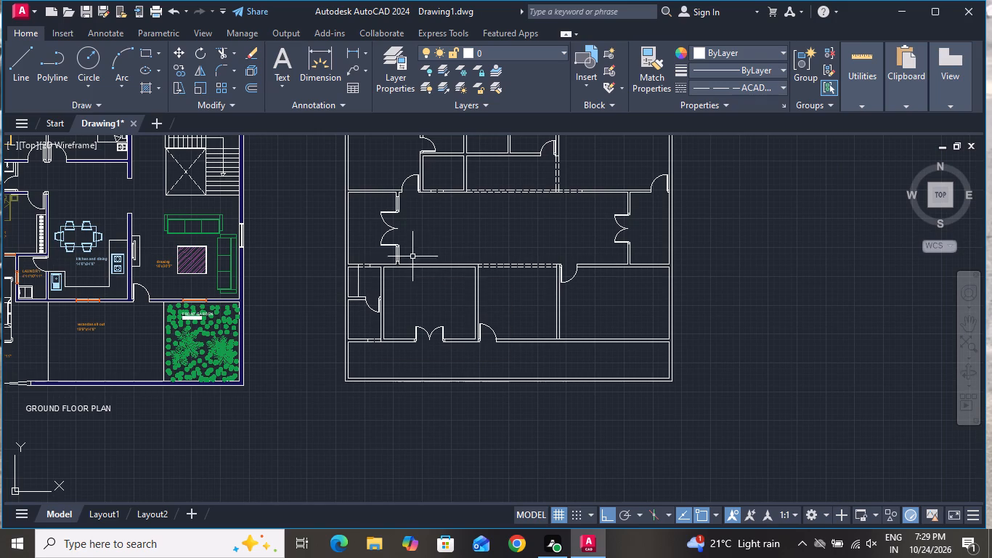
{"action": "scroll", "coordinate": [431, 250], "scroll_direction": "up", "scroll_amount": 3}
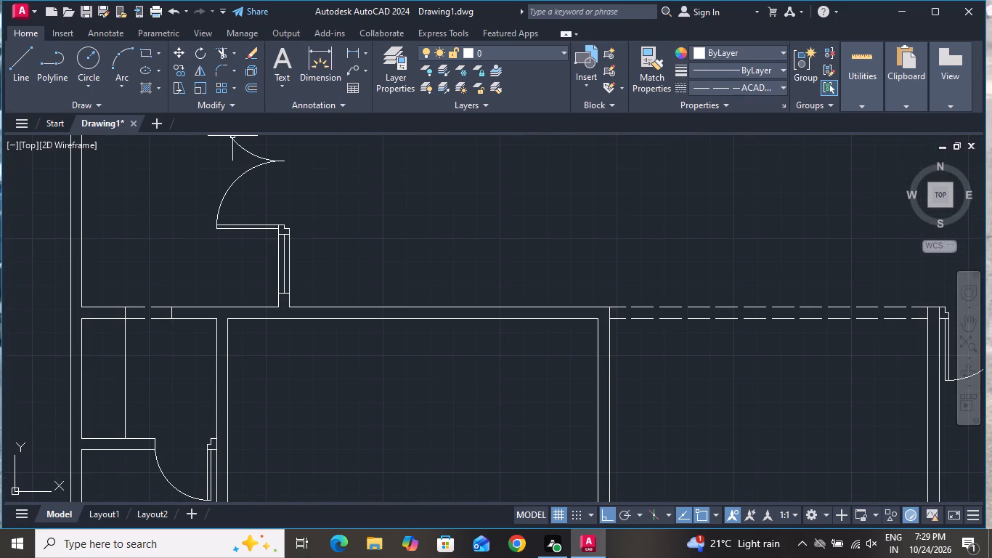
{"action": "left_click", "coordinate": [28, 52]}
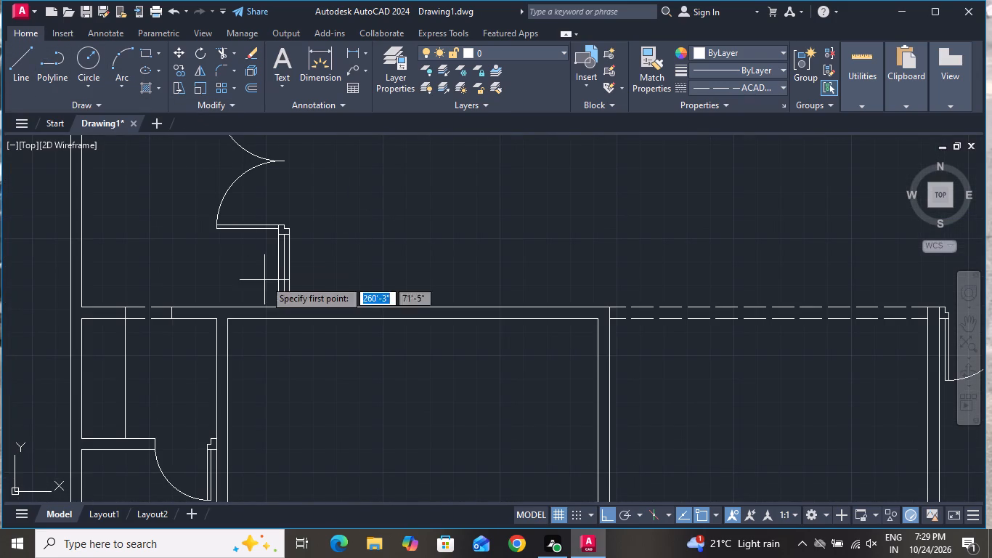
{"action": "scroll", "coordinate": [282, 325], "scroll_direction": "up", "scroll_amount": 2}
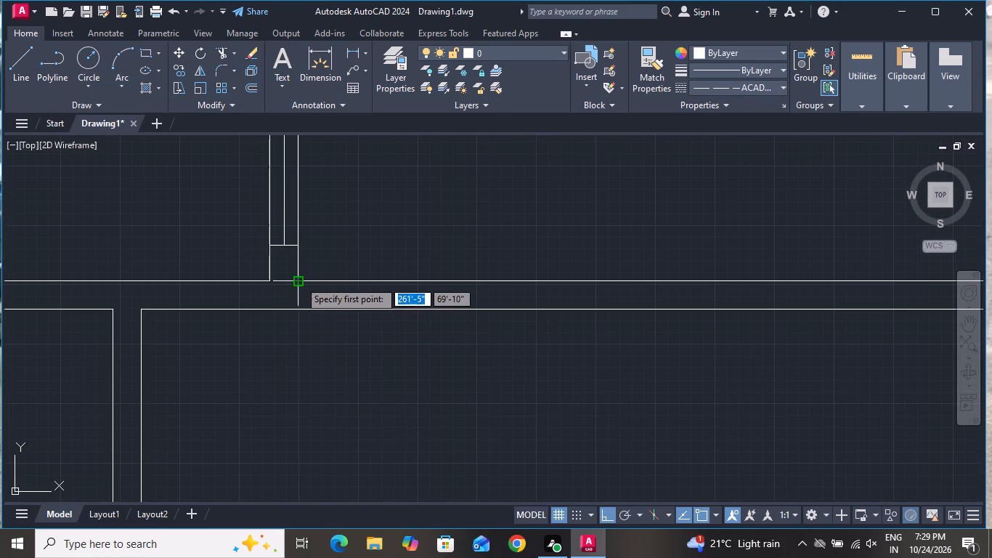
{"action": "left_click", "coordinate": [299, 280]}
{"action": "left_click", "coordinate": [298, 307]}
{"action": "right_click", "coordinate": [298, 308]}
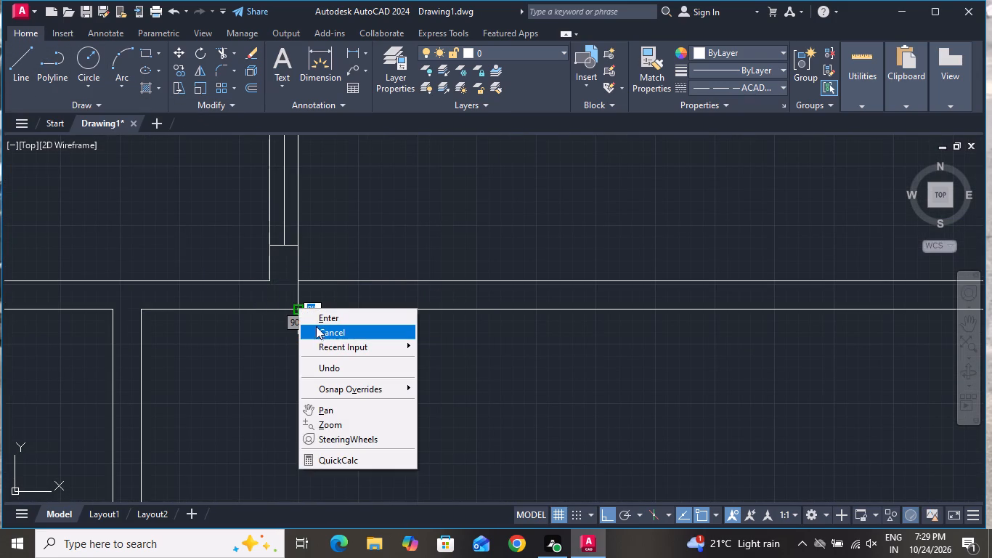
{"action": "left_click", "coordinate": [321, 332]}
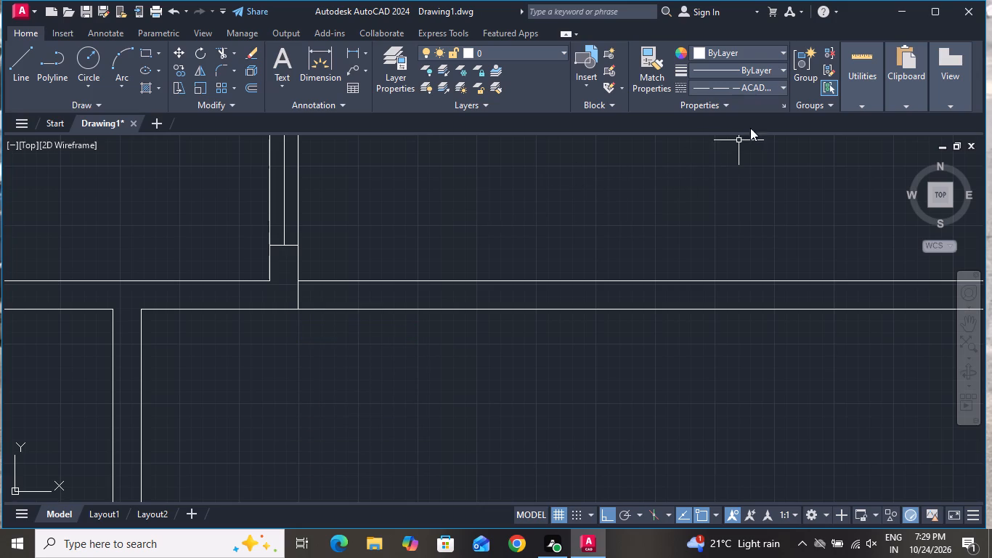
Reset the current linetype to ByLayer and offset the new line across the hall's south wall 3" to the east.
{"action": "left_click", "coordinate": [723, 84]}
{"action": "left_click", "coordinate": [712, 99]}
{"action": "type", "text": "O 3"}
{"action": "key", "text": "shift+quotedbl"}
{"action": "key", "text": "Return"}
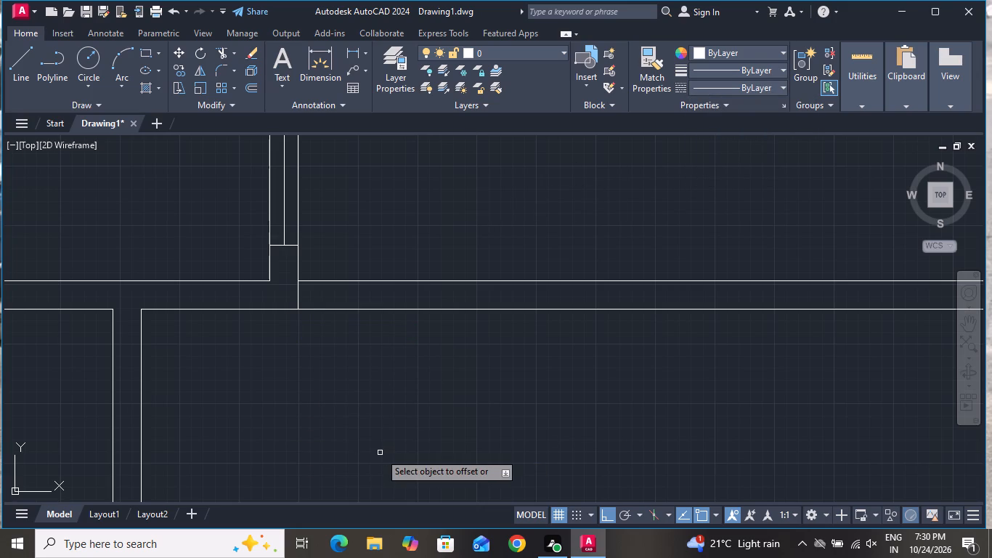
{"action": "left_click", "coordinate": [298, 297]}
{"action": "left_click", "coordinate": [404, 307]}
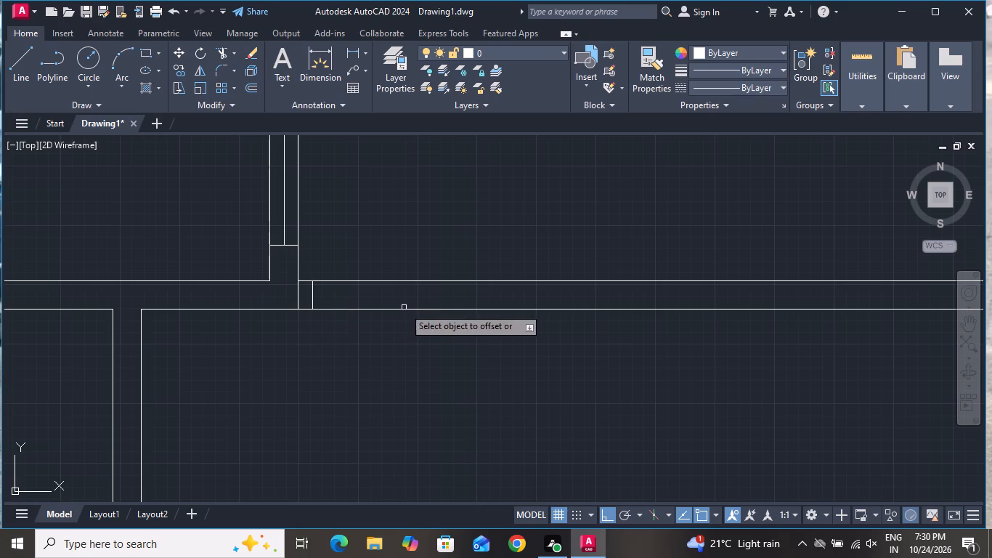
{"action": "right_click", "coordinate": [316, 387]}
{"action": "left_click", "coordinate": [372, 254]}
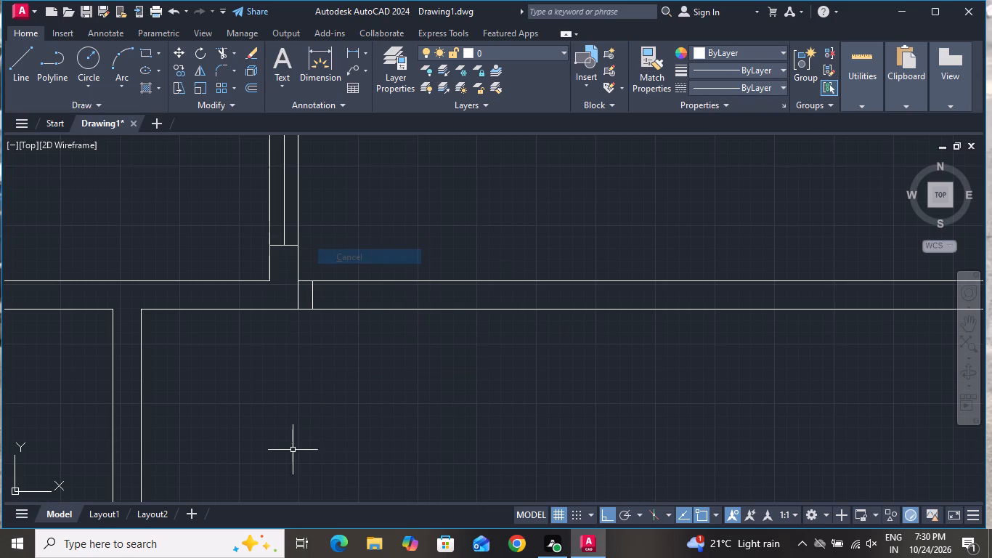
Offset the door's west jamb line 3' to the east across the central hall's south wall.
{"action": "type", "text": "O"}
{"action": "key", "text": "space"}
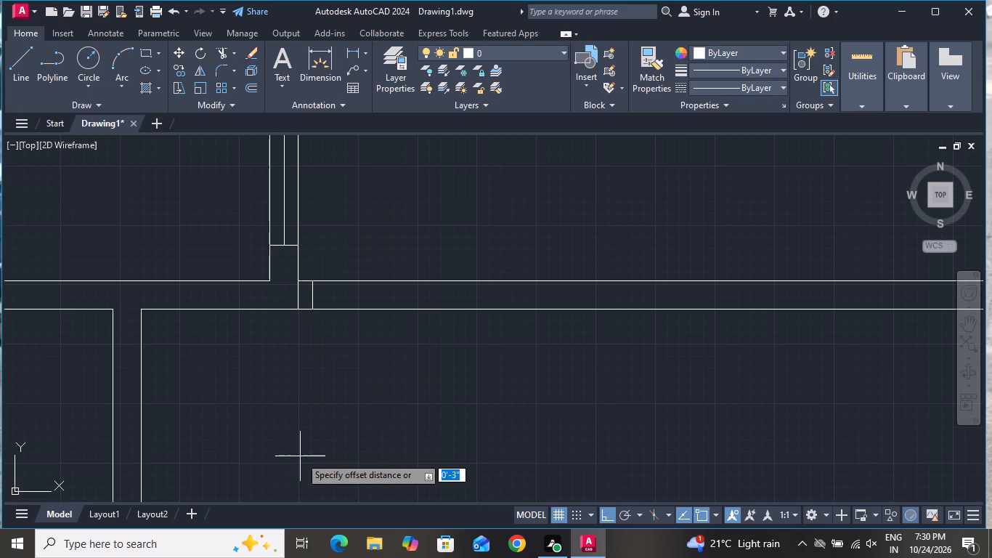
{"action": "key", "text": "3"}
{"action": "key", "text": "apostrophe"}
{"action": "key", "text": "Return"}
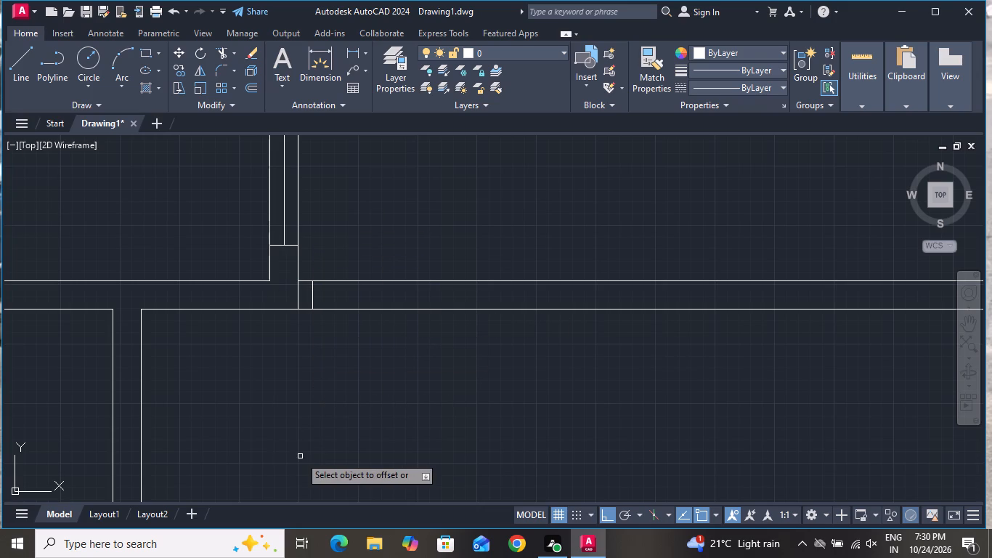
{"action": "left_click", "coordinate": [311, 293]}
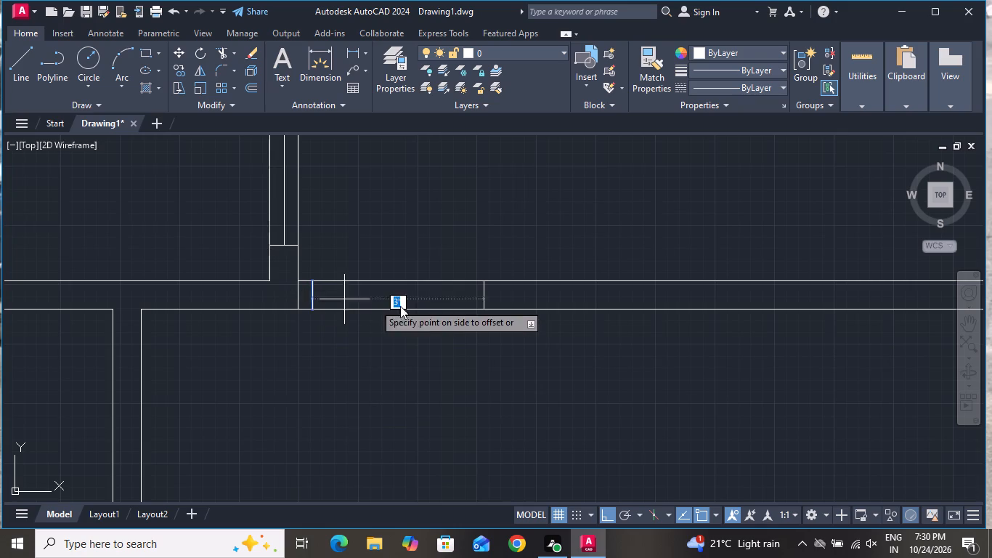
{"action": "left_click", "coordinate": [410, 306]}
{"action": "right_click", "coordinate": [389, 344]}
{"action": "left_click", "coordinate": [399, 366]}
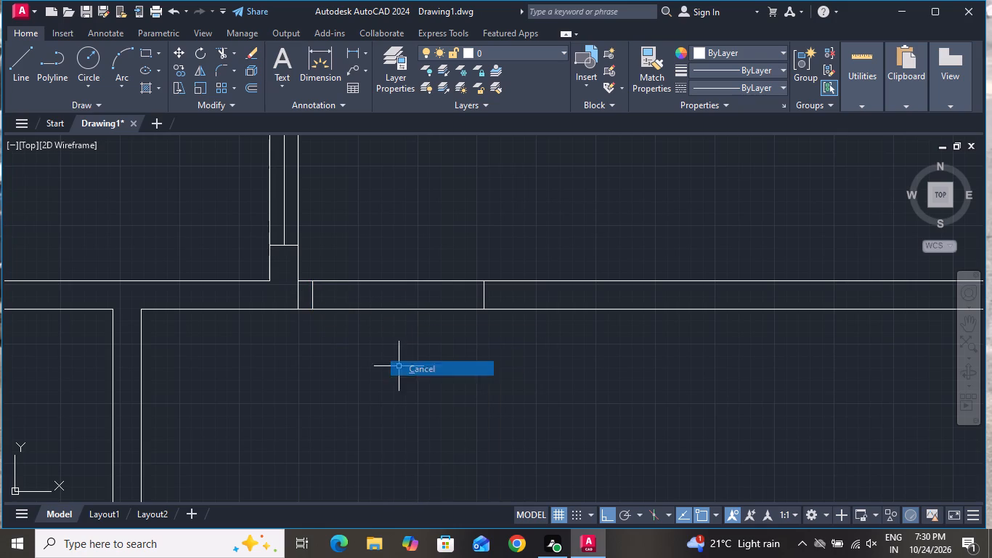
Draw a 3' vertical line southward from the west jamb's midpoint as the door leaf.
{"action": "left_click", "coordinate": [19, 73]}
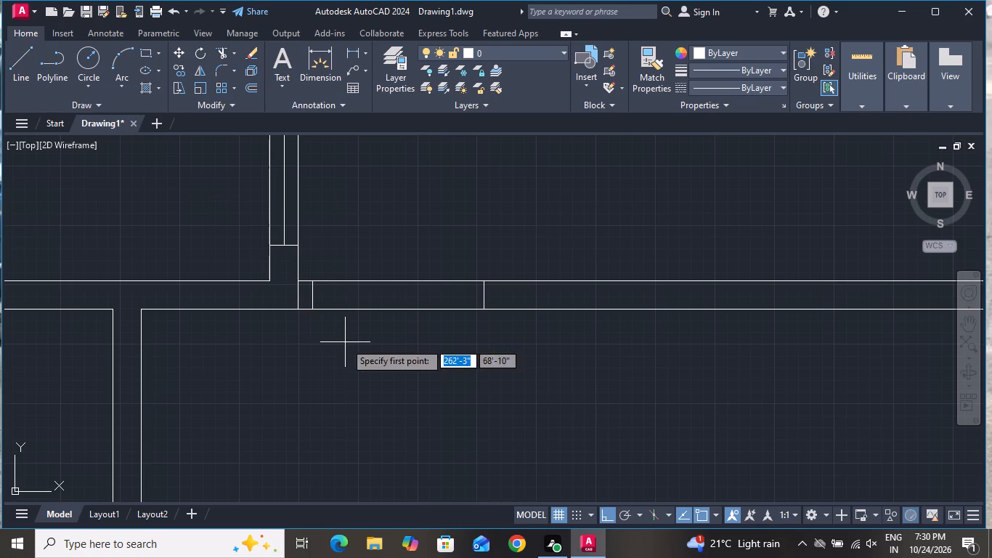
{"action": "left_click", "coordinate": [312, 295]}
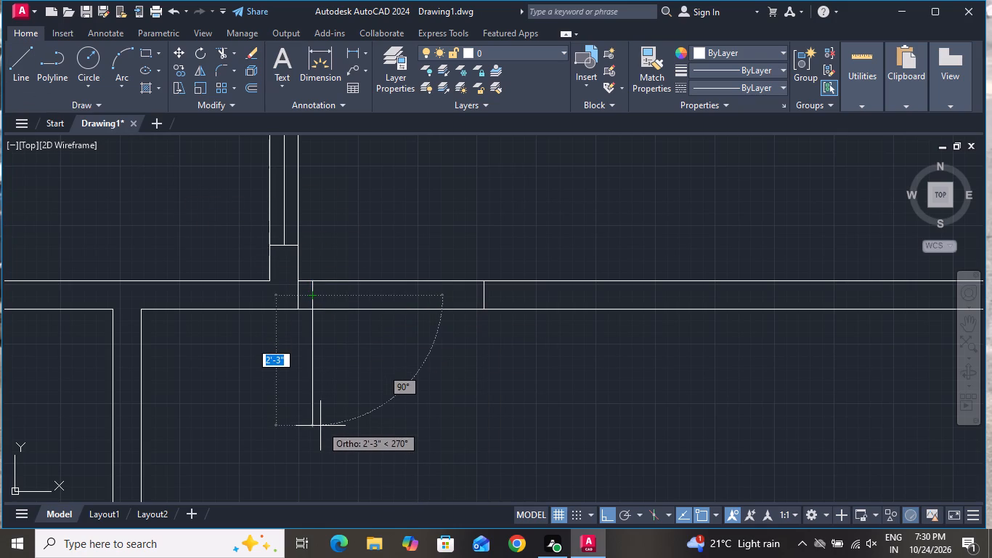
{"action": "key", "text": "3"}
{"action": "key", "text": "apostrophe"}
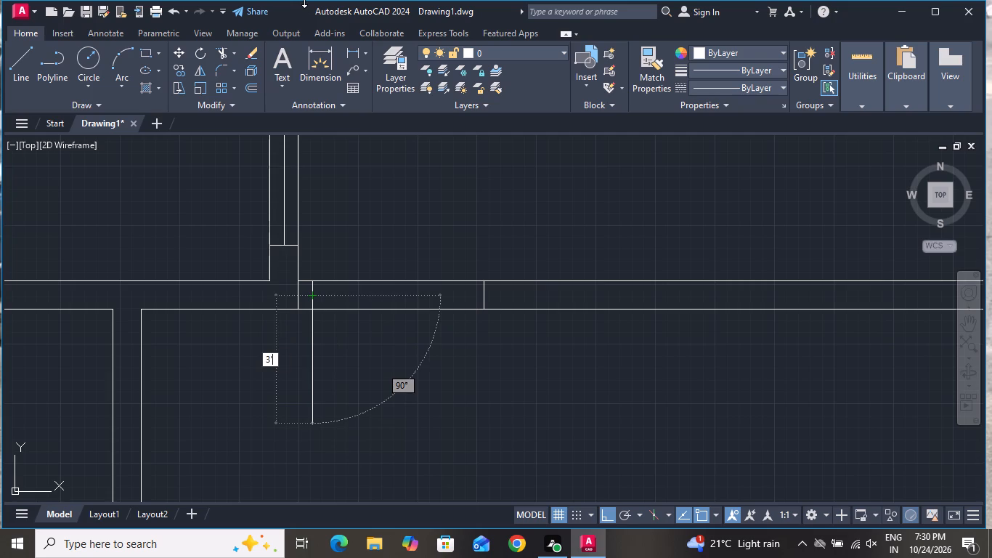
{"action": "key", "text": "Return"}
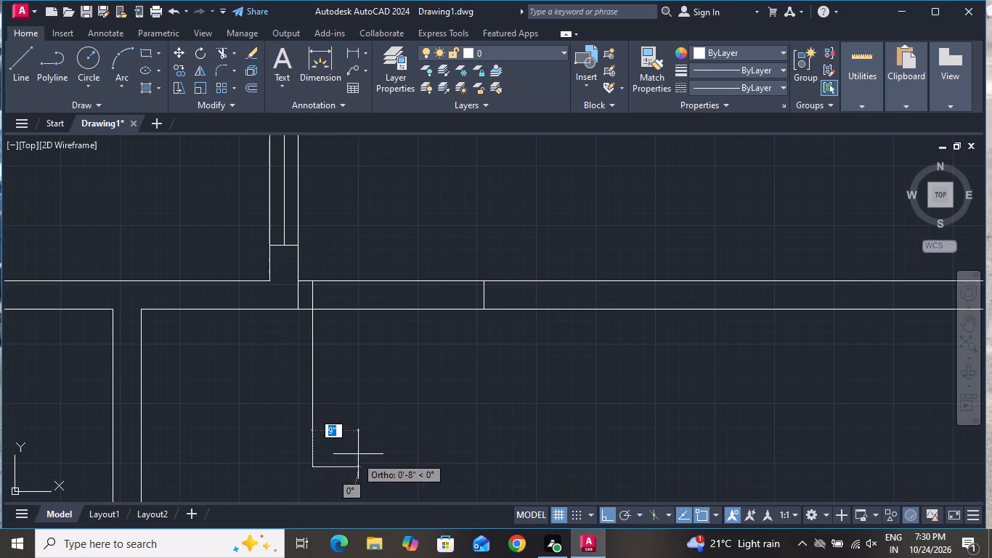
{"action": "right_click", "coordinate": [365, 422]}
{"action": "left_click", "coordinate": [392, 285]}
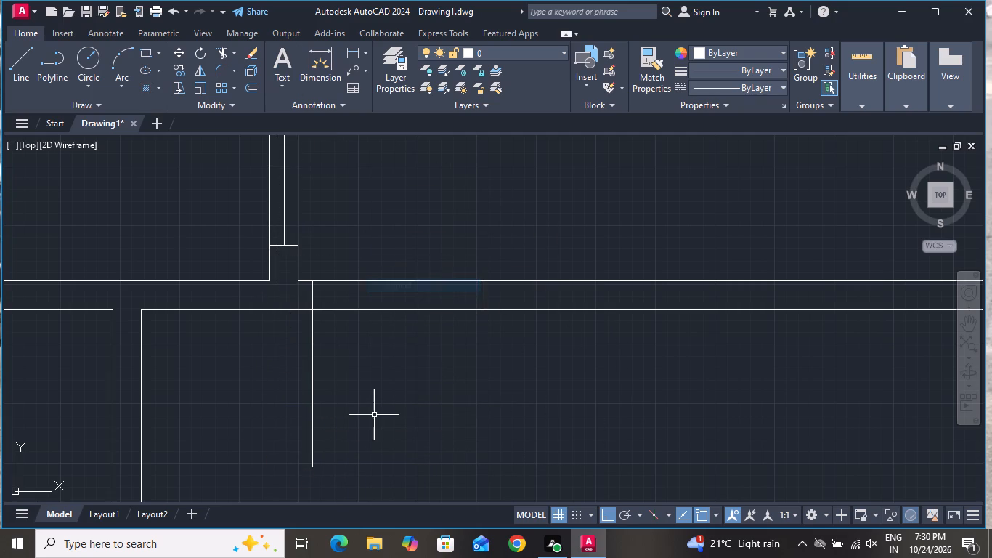
Offset the door leaf line 2" to the east.
{"action": "type", "text": "O"}
{"action": "key", "text": "space"}
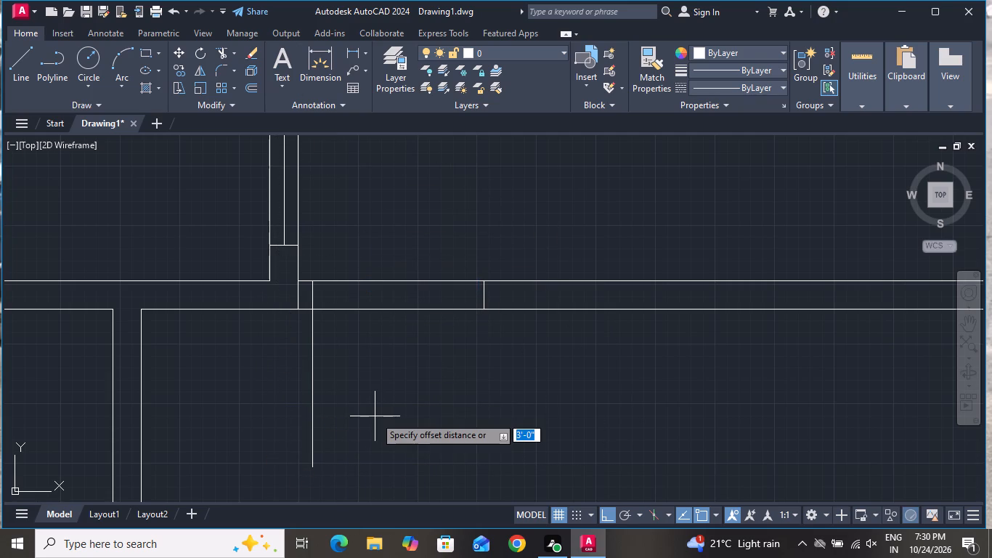
{"action": "key", "text": "2"}
{"action": "key", "text": "shift+quotedbl"}
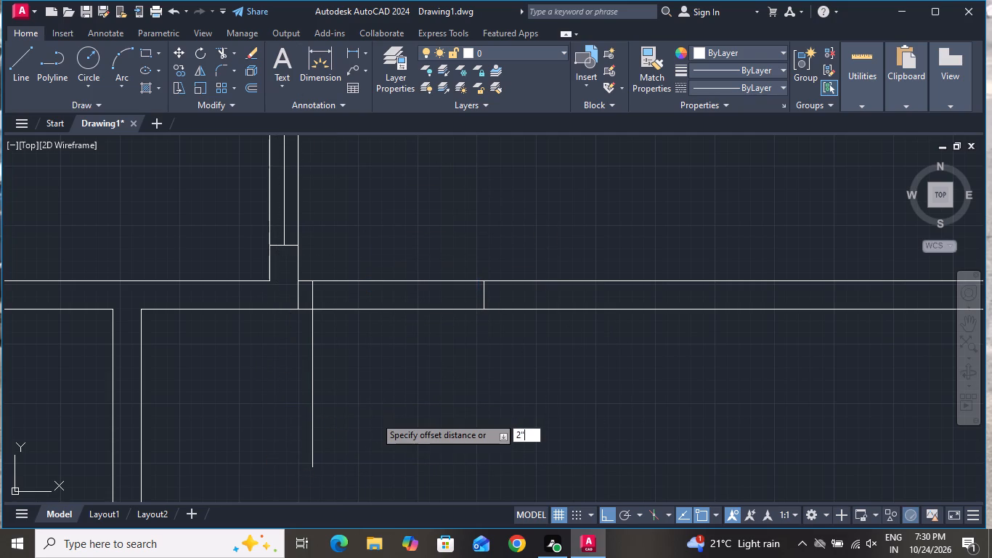
{"action": "key", "text": "Return"}
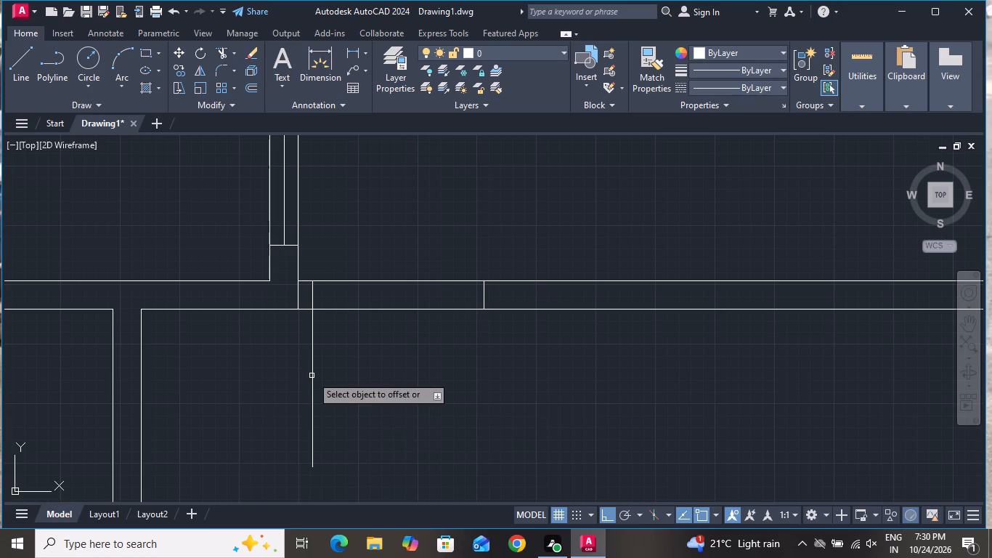
{"action": "left_click", "coordinate": [312, 374]}
{"action": "left_click", "coordinate": [354, 360]}
{"action": "right_click", "coordinate": [354, 360]}
{"action": "left_click", "coordinate": [366, 387]}
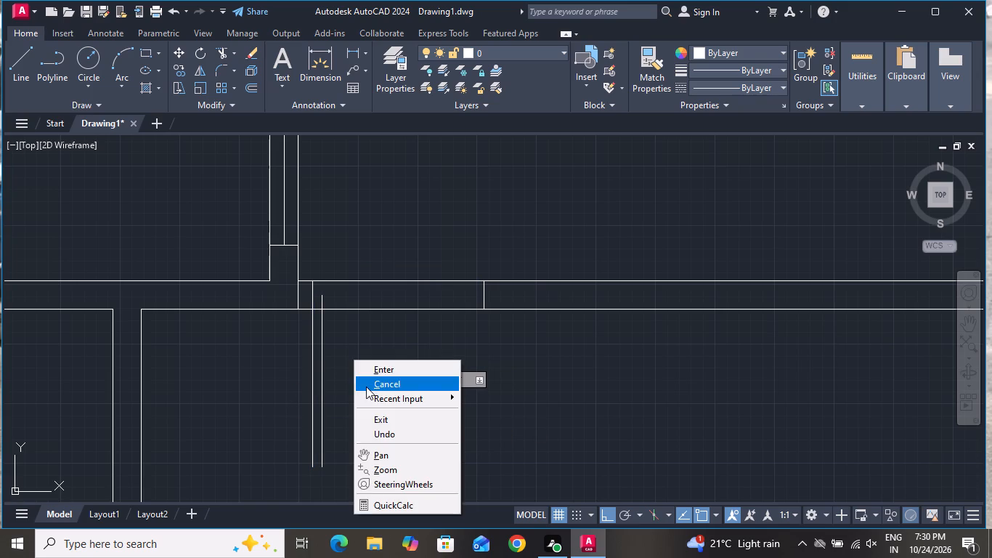
Draw the door swing as an arc from the east jamb's midpoint to the leaf's south end.
{"action": "type", "text": "A"}
{"action": "key", "text": "space"}
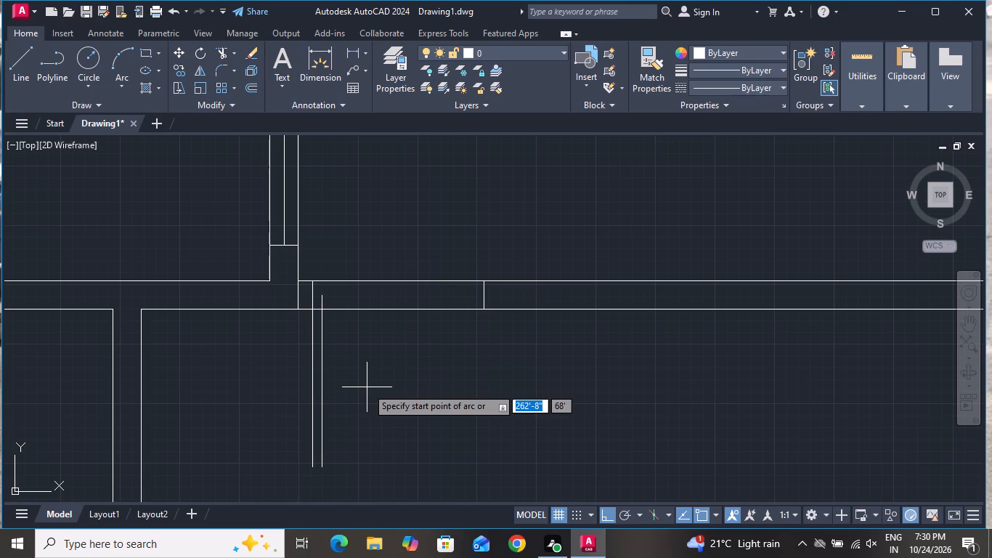
{"action": "left_click", "coordinate": [484, 296]}
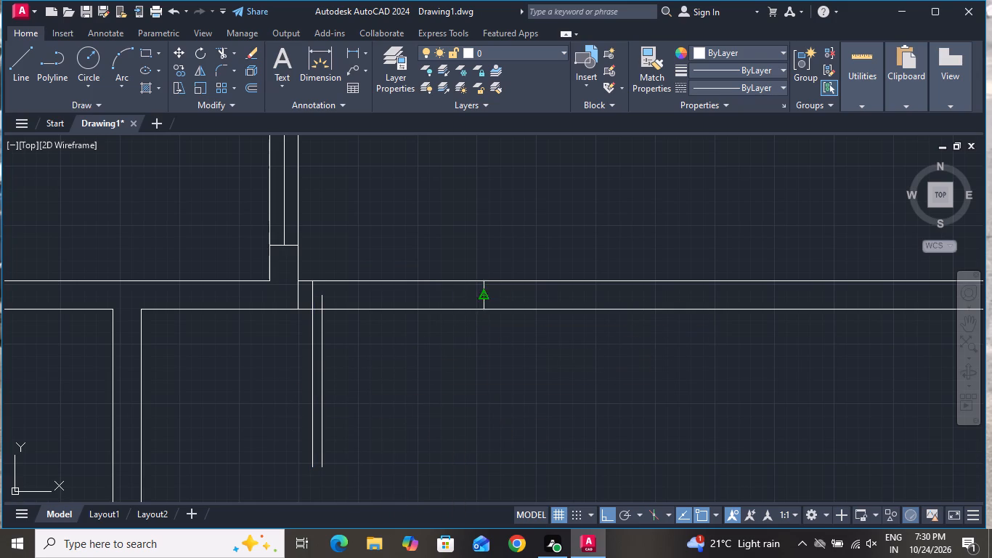
{"action": "left_click", "coordinate": [322, 463]}
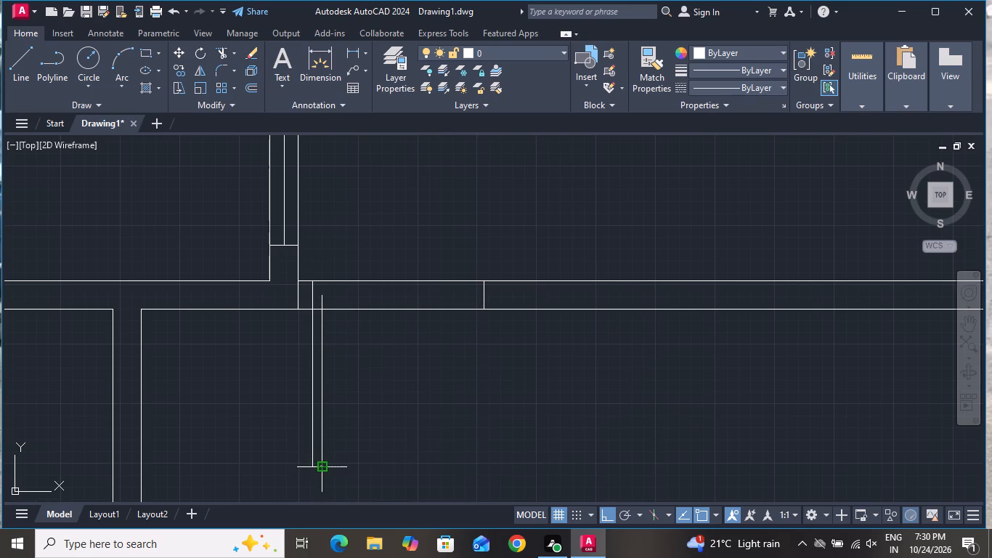
{"action": "left_click", "coordinate": [312, 461]}
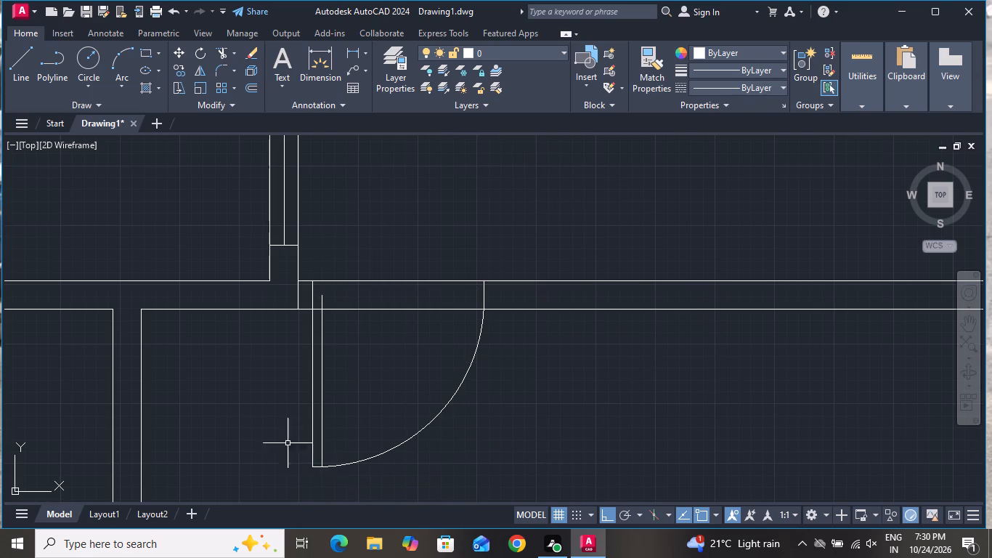
Close the door leaf's north end with a short 2" horizontal line joining its two sides.
{"action": "left_click", "coordinate": [29, 70]}
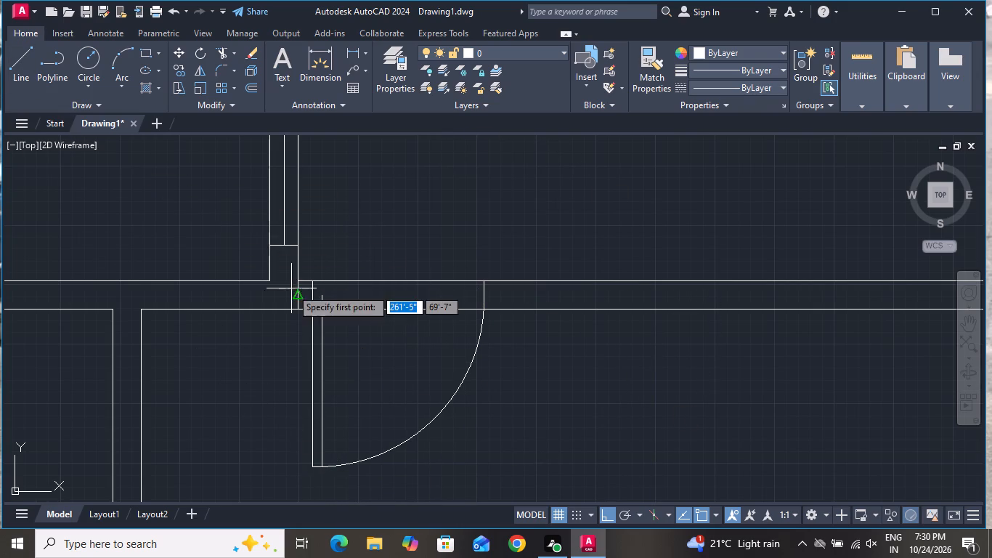
{"action": "scroll", "coordinate": [294, 289], "scroll_direction": "up", "scroll_amount": 3}
{"action": "left_click", "coordinate": [397, 312]}
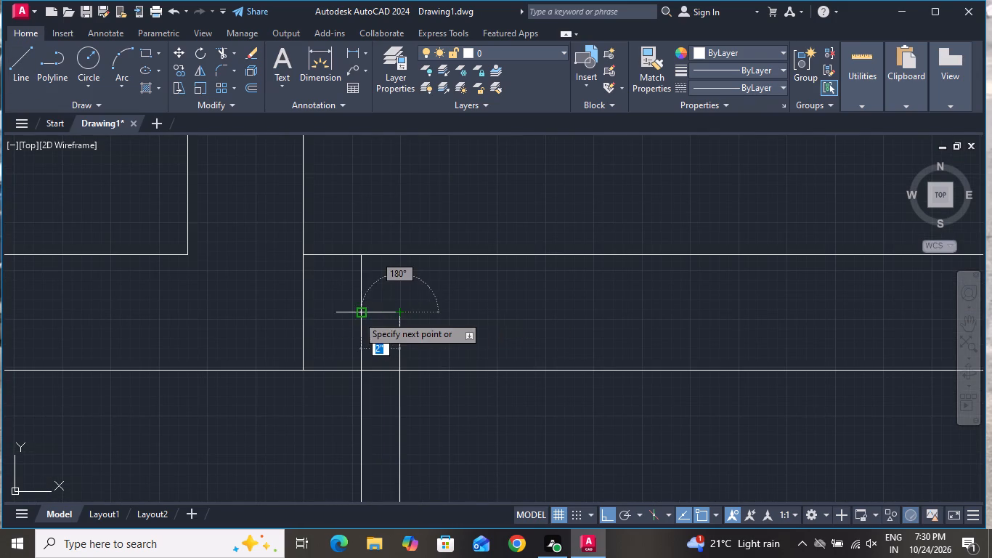
{"action": "left_click", "coordinate": [354, 313]}
{"action": "right_click", "coordinate": [368, 313]}
{"action": "left_click", "coordinate": [381, 343]}
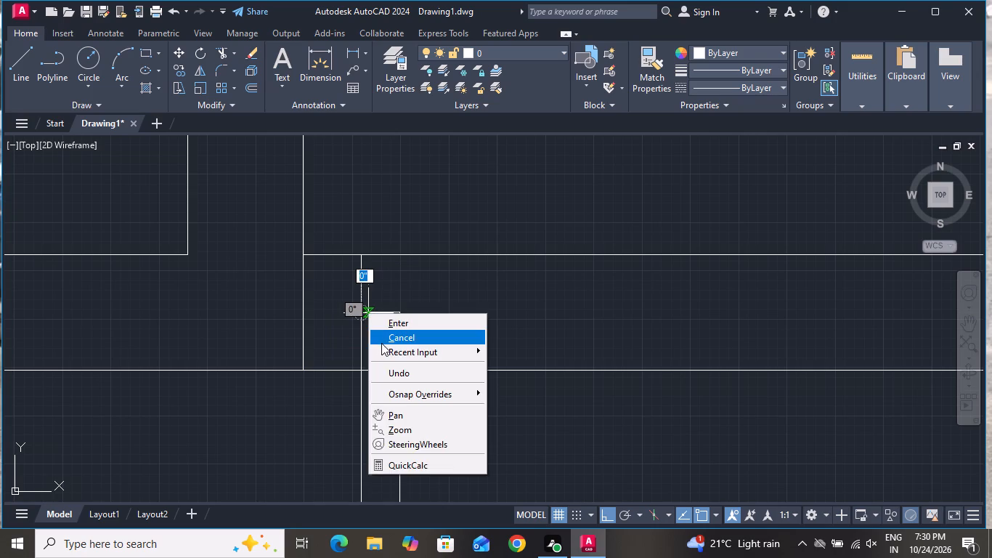
Trim the west jamb's lower part beside the leaf and both wall face lines across the door opening.
{"action": "left_click", "coordinate": [214, 47]}
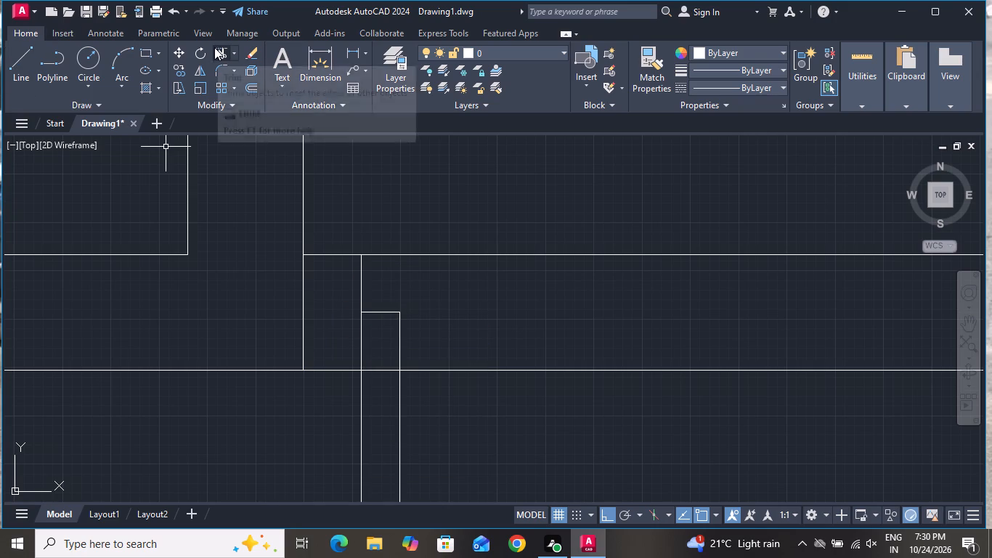
{"action": "left_click", "coordinate": [330, 329]}
{"action": "left_click", "coordinate": [367, 330]}
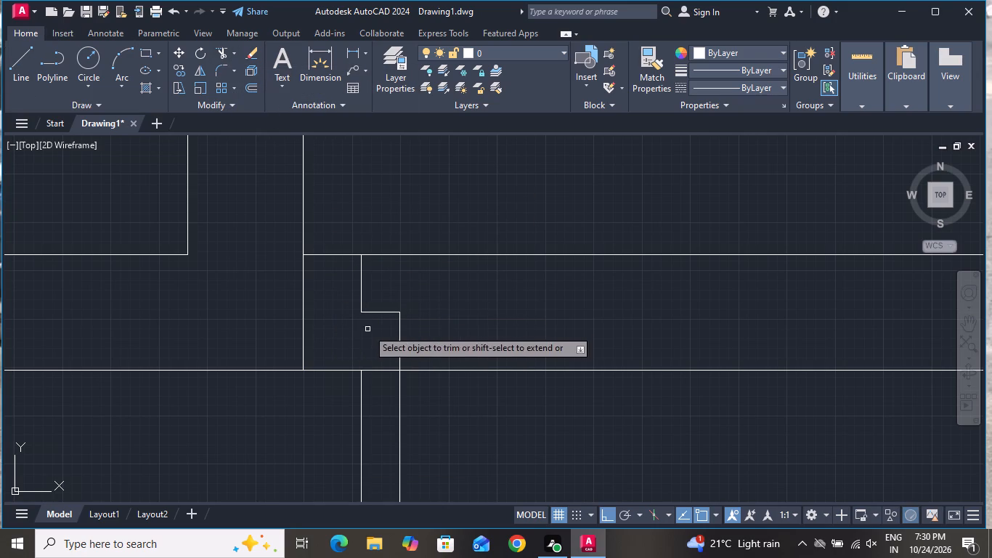
{"action": "scroll", "coordinate": [344, 307], "scroll_direction": "down", "scroll_amount": 3}
{"action": "left_click", "coordinate": [422, 361]}
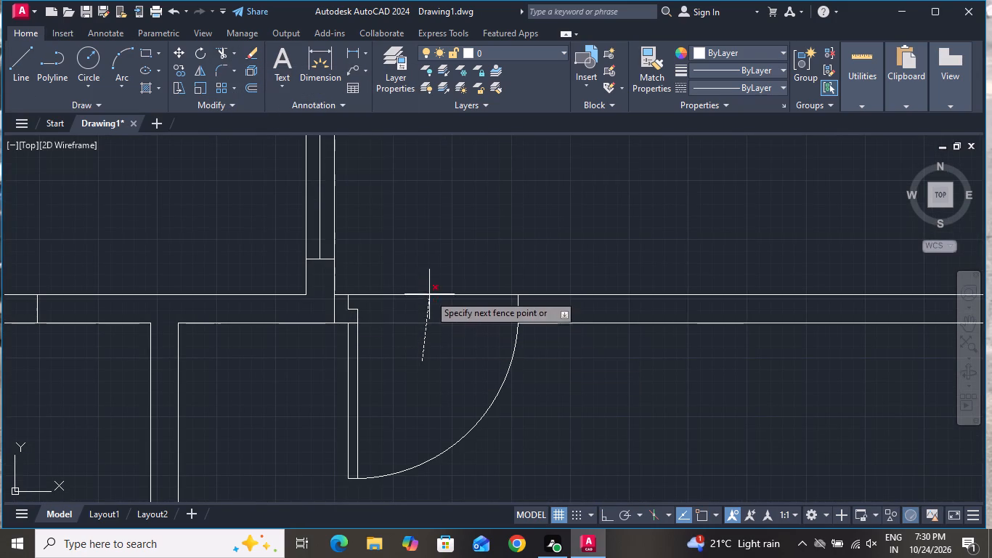
{"action": "left_click", "coordinate": [439, 234]}
{"action": "right_click", "coordinate": [439, 233]}
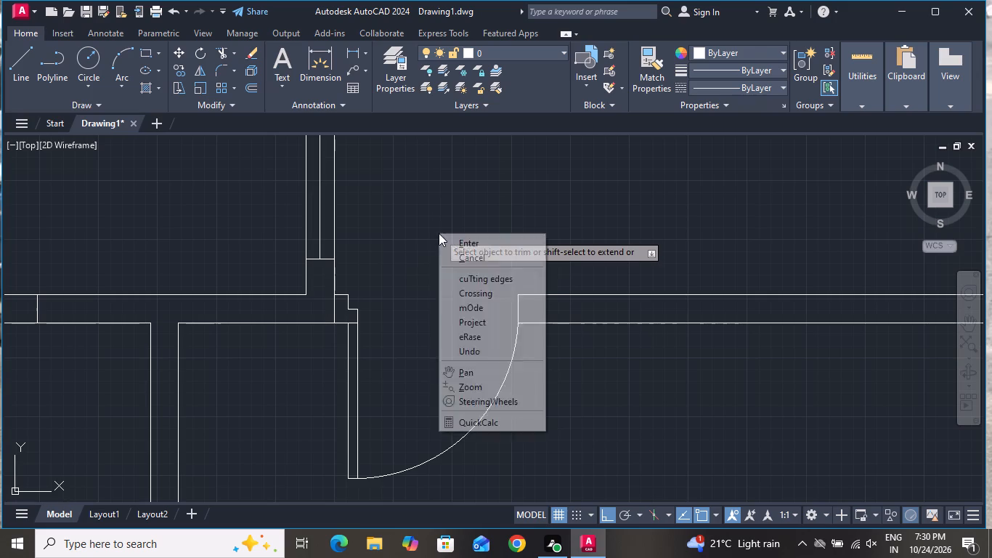
{"action": "left_click", "coordinate": [447, 252]}
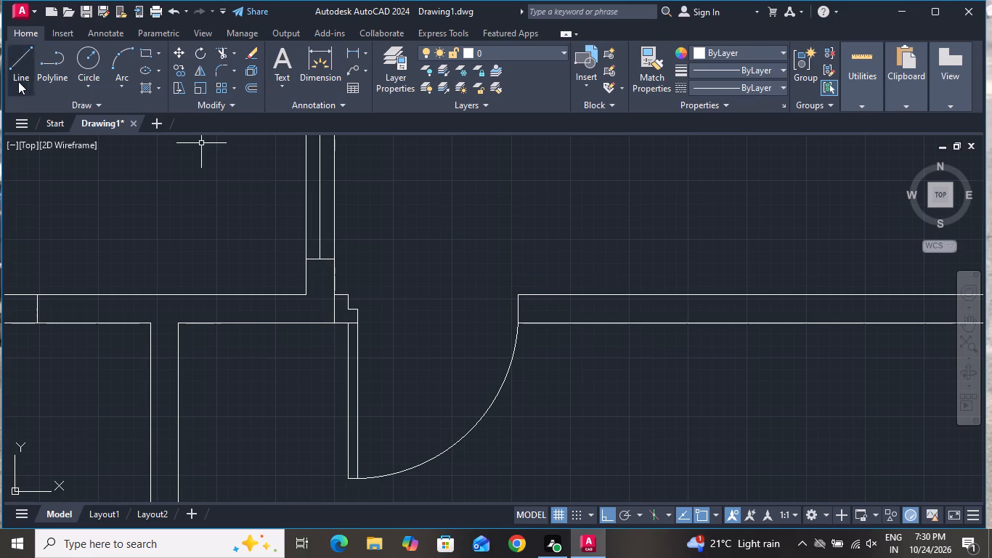
Draw a horizontal line across the 6" wall west of the new door, just south of its junction with the hall wall.
{"action": "scroll", "coordinate": [23, 88], "scroll_direction": "down", "scroll_amount": 3}
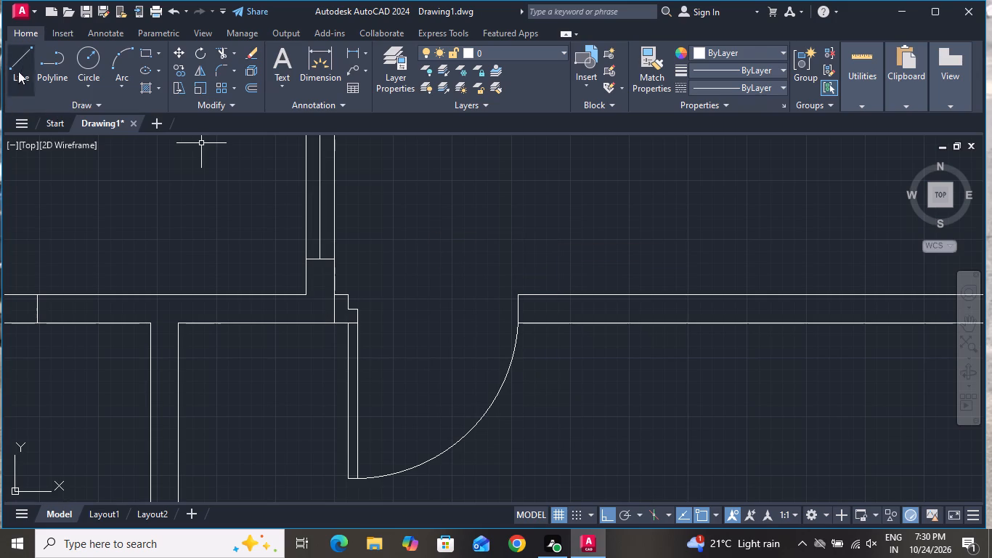
{"action": "left_click", "coordinate": [23, 65]}
{"action": "scroll", "coordinate": [264, 199], "scroll_direction": "down", "scroll_amount": 2}
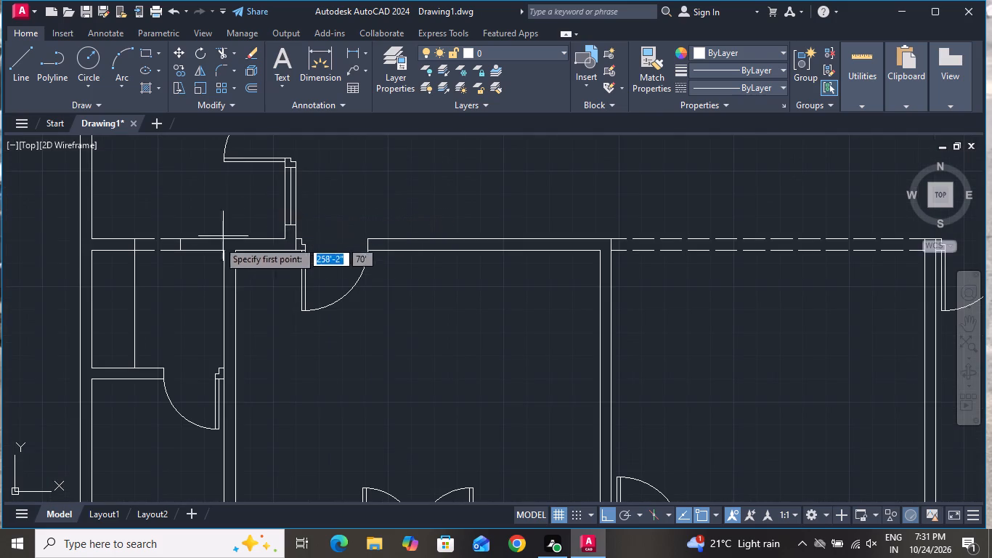
{"action": "scroll", "coordinate": [210, 272], "scroll_direction": "up", "scroll_amount": 1}
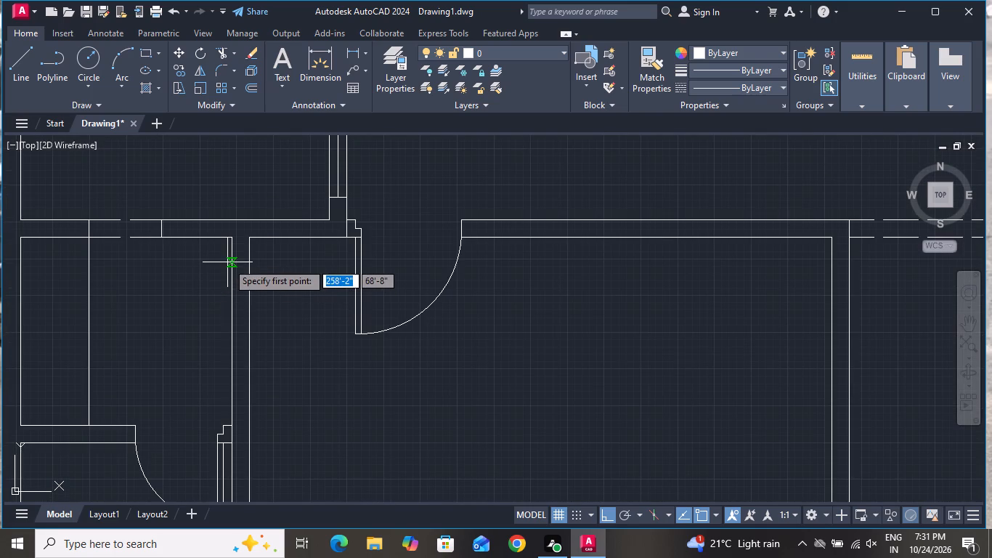
{"action": "scroll", "coordinate": [254, 283], "scroll_direction": "up", "scroll_amount": 1}
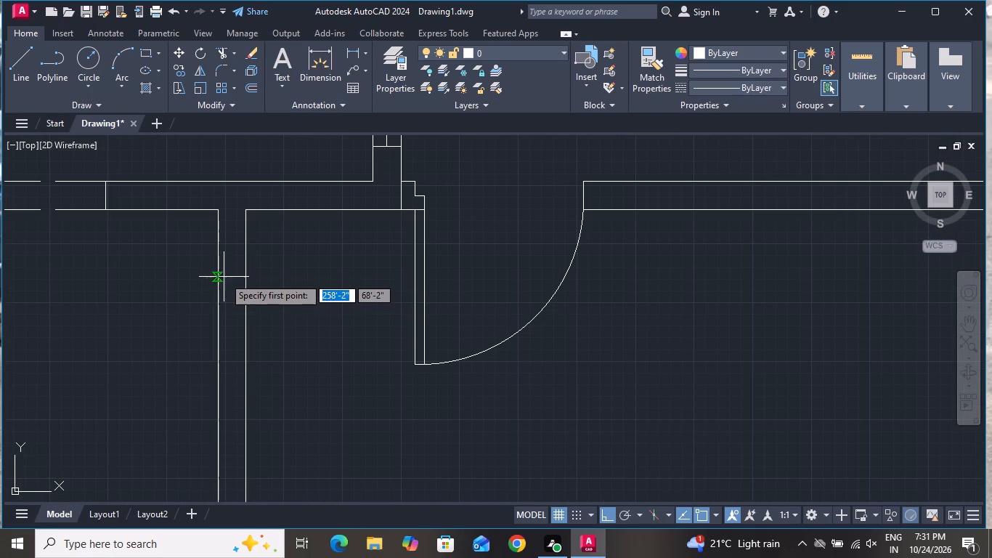
{"action": "left_click", "coordinate": [214, 271]}
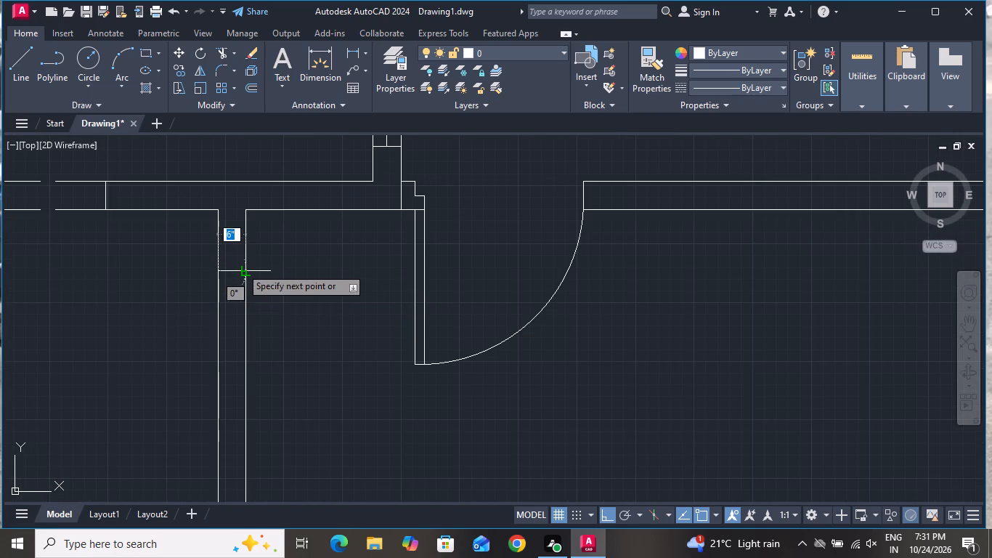
{"action": "left_click", "coordinate": [246, 270]}
{"action": "right_click", "coordinate": [245, 270]}
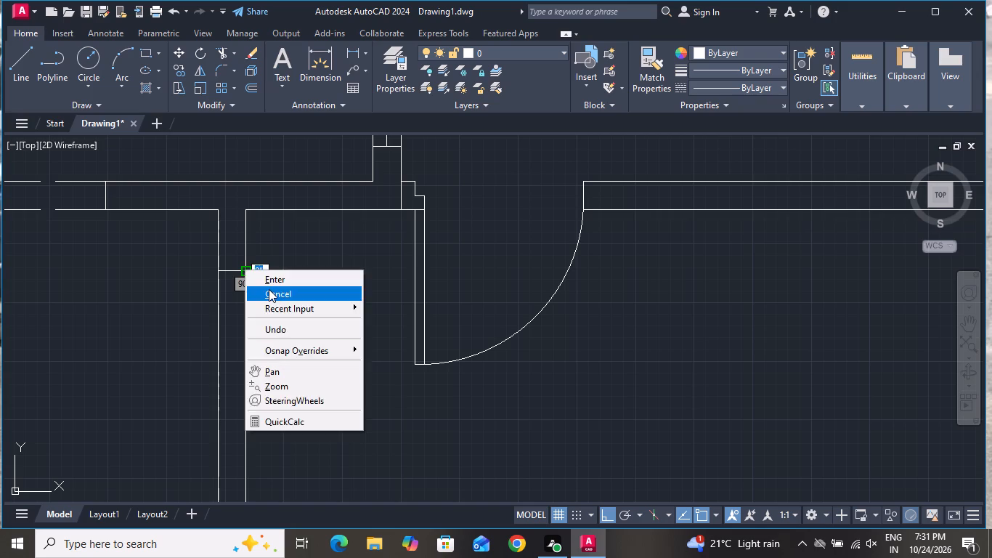
{"action": "left_click", "coordinate": [269, 289]}
Draw a second horizontal line across the same vertical wall, just north of the small west room's door jamb.
{"action": "left_click", "coordinate": [17, 60]}
{"action": "scroll", "coordinate": [195, 247], "scroll_direction": "down", "scroll_amount": 2}
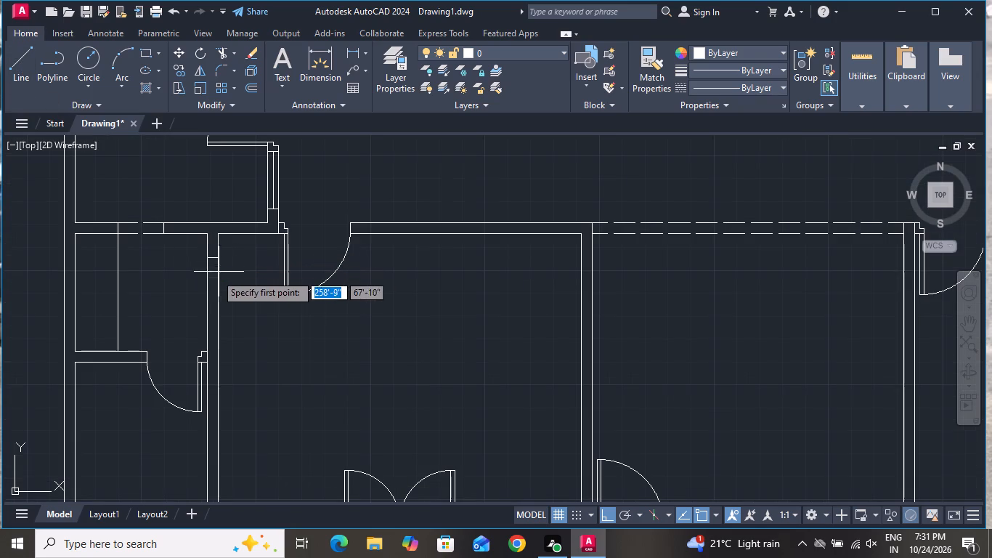
{"action": "scroll", "coordinate": [185, 317], "scroll_direction": "up", "scroll_amount": 2}
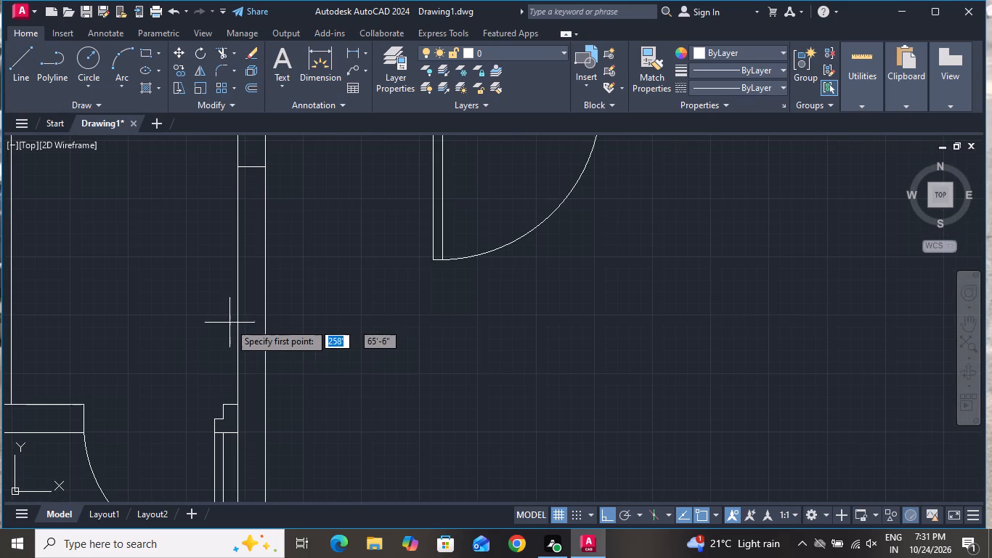
{"action": "left_click", "coordinate": [237, 337]}
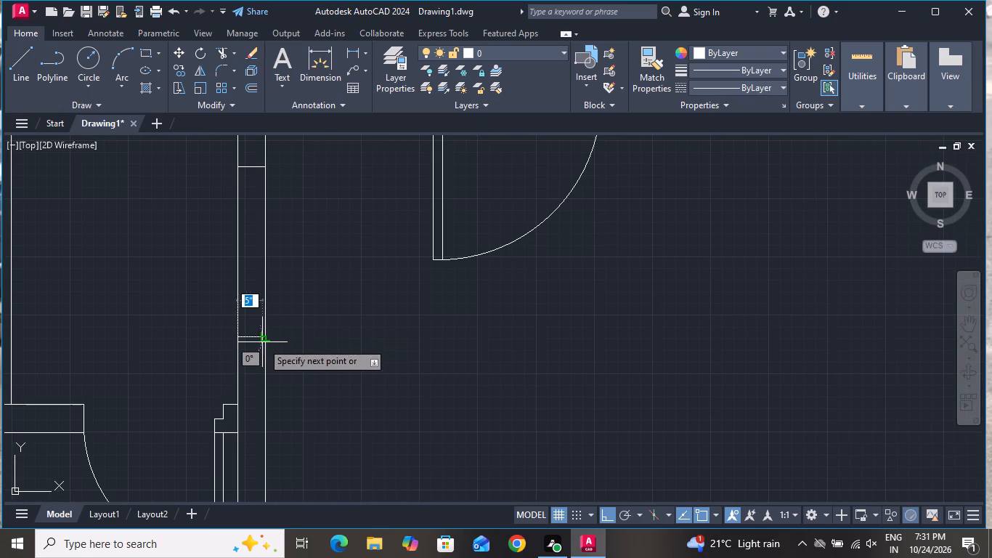
{"action": "left_click", "coordinate": [265, 339]}
{"action": "right_click", "coordinate": [267, 340]}
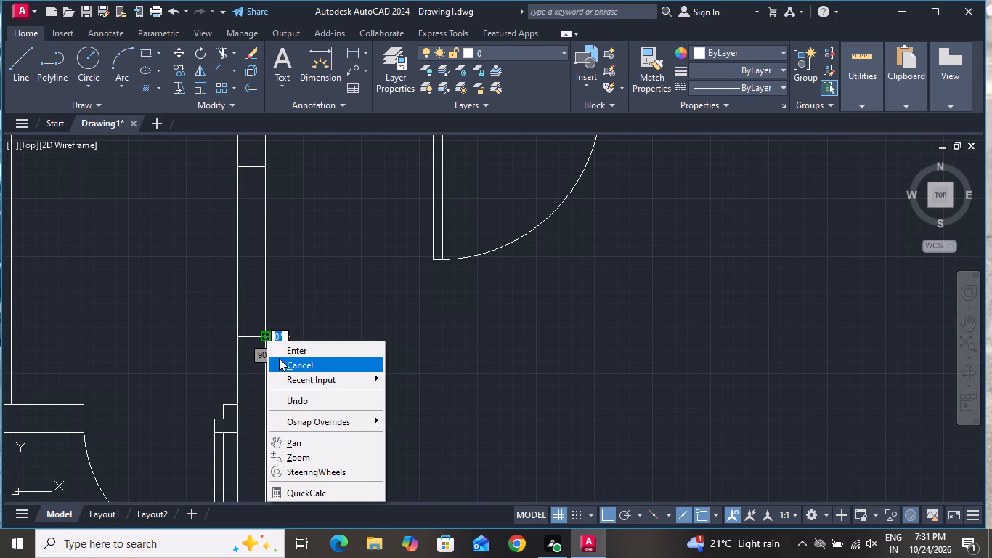
Trim both face lines of the vertical wall between the two new cross lines to open a gap beside the small west room.
{"action": "left_click", "coordinate": [279, 358]}
{"action": "left_click", "coordinate": [218, 52]}
{"action": "left_click", "coordinate": [291, 206]}
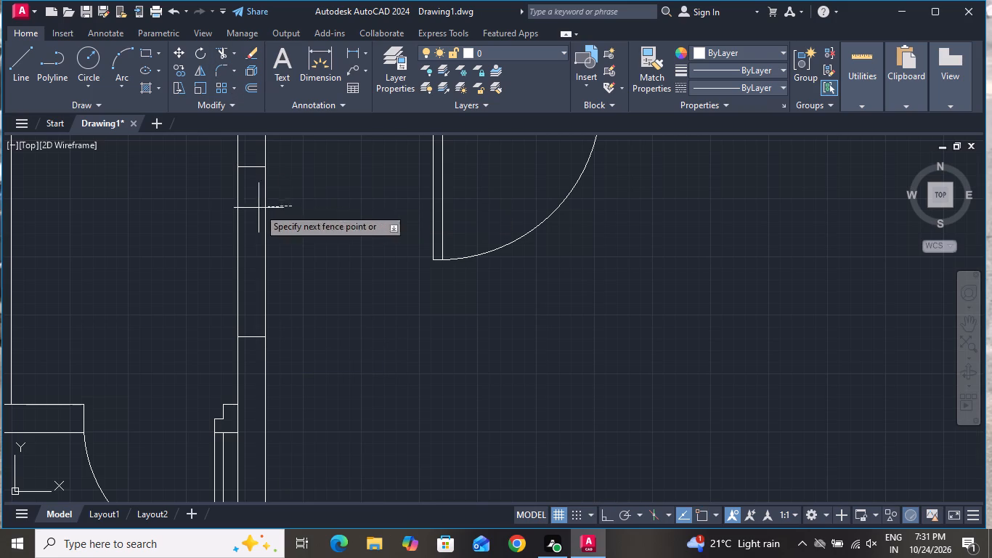
{"action": "left_click", "coordinate": [216, 209]}
{"action": "scroll", "coordinate": [220, 238], "scroll_direction": "down", "scroll_amount": 2}
{"action": "right_click_drag", "start_coordinate": [223, 246], "coordinate": [223, 253]}
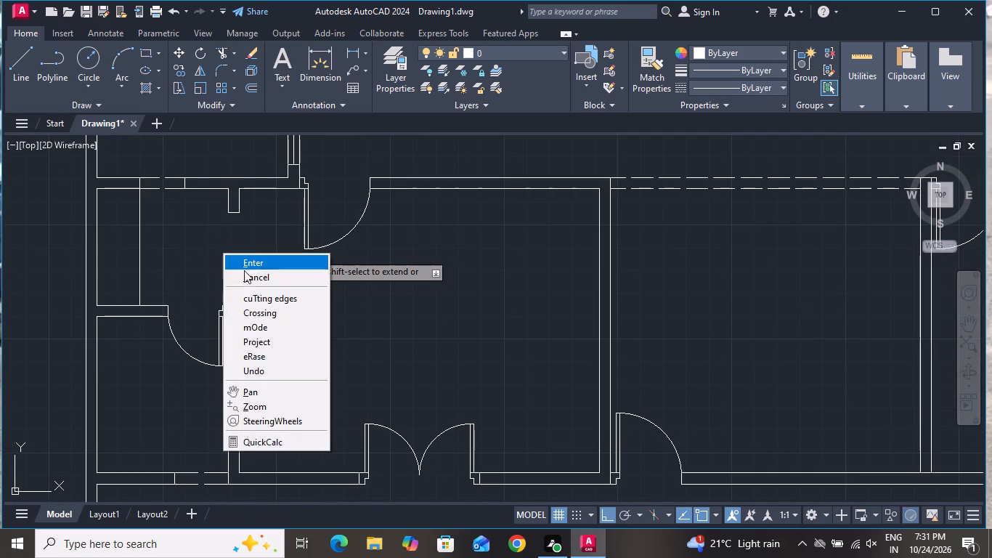
{"action": "left_click", "coordinate": [251, 283]}
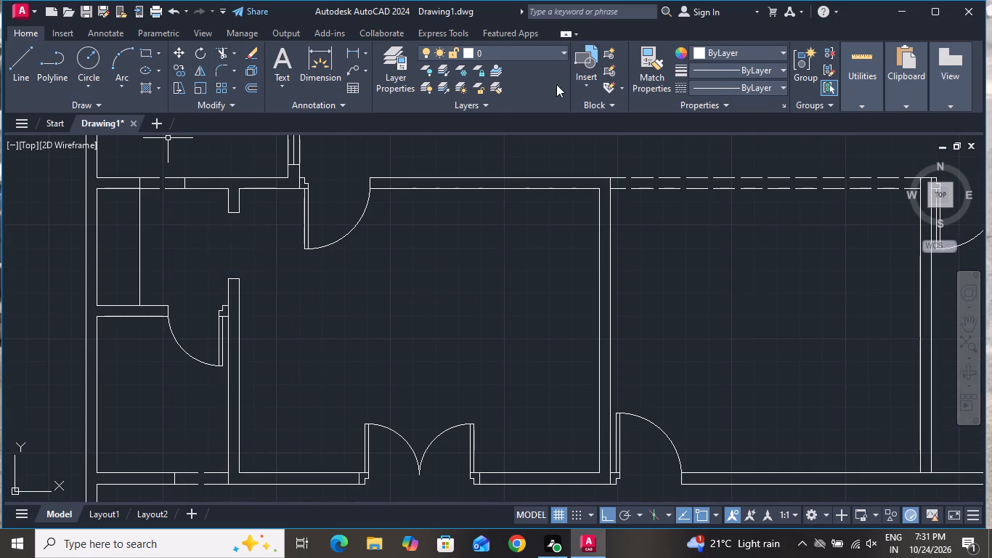
Set the current linetype to ACAD_ISO02W100 and draw a vertical dashed line across the new opening along the wall's west face.
{"action": "left_click", "coordinate": [724, 89]}
{"action": "left_click", "coordinate": [718, 136]}
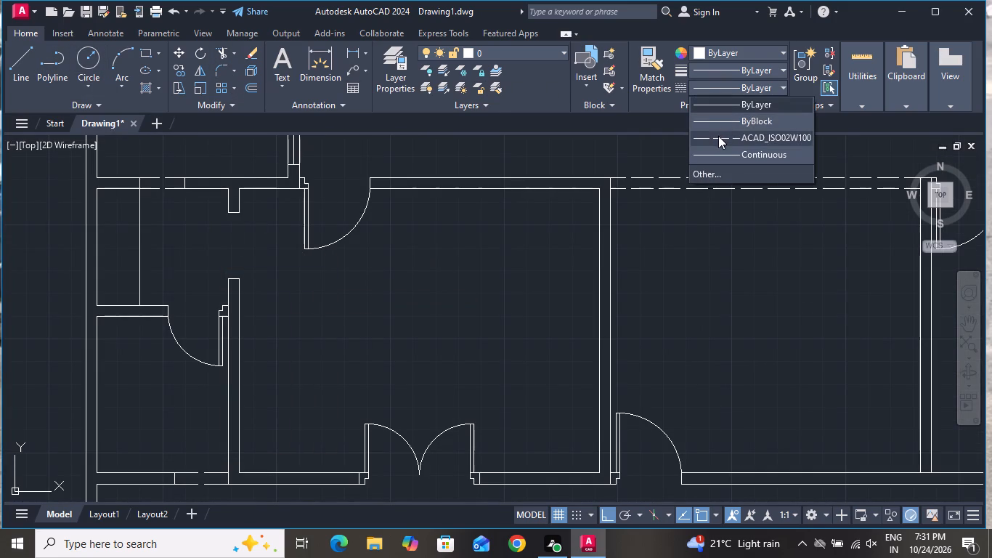
{"action": "left_click", "coordinate": [12, 56]}
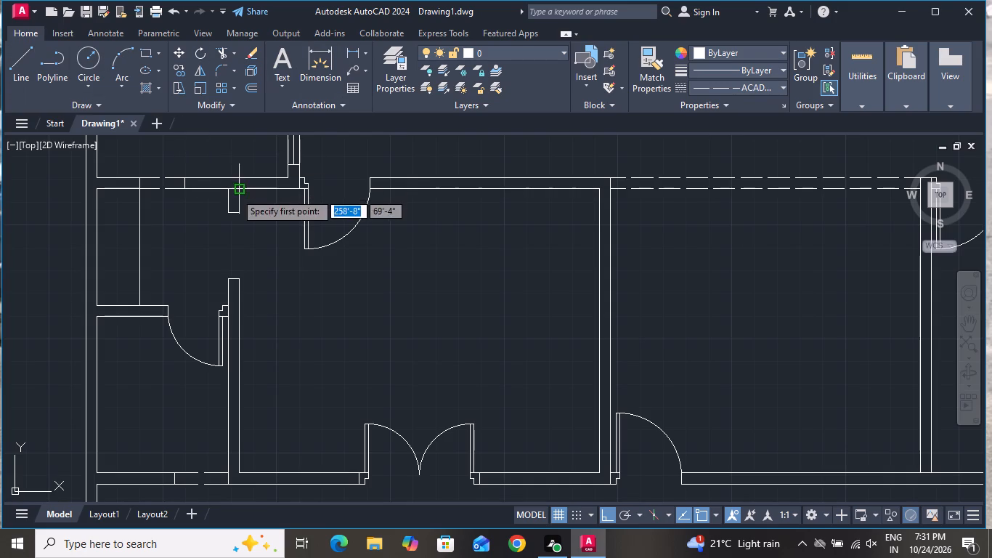
{"action": "scroll", "coordinate": [230, 197], "scroll_direction": "up", "scroll_amount": 3}
{"action": "left_click", "coordinate": [225, 219]}
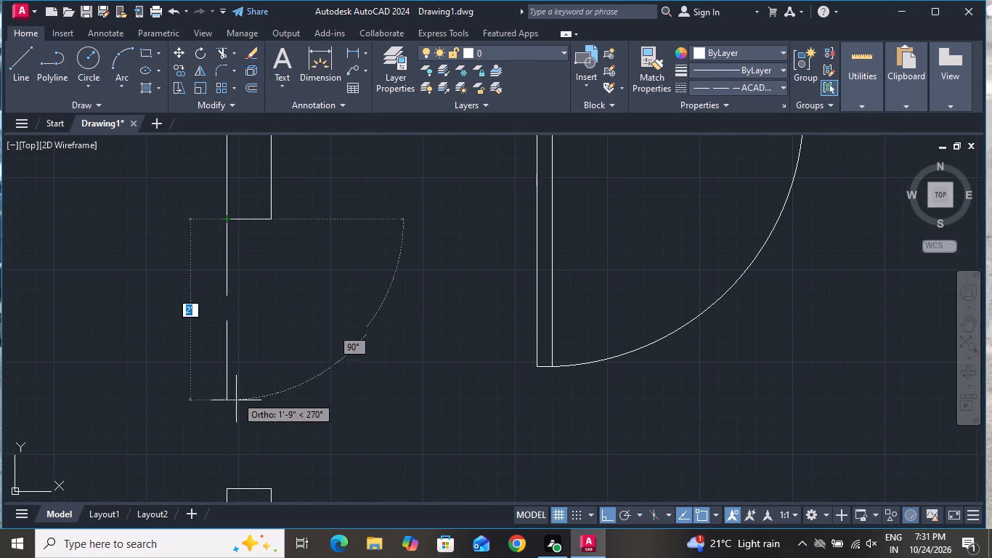
{"action": "scroll", "coordinate": [227, 371], "scroll_direction": "down", "scroll_amount": 2}
{"action": "scroll", "coordinate": [217, 405], "scroll_direction": "up", "scroll_amount": 3}
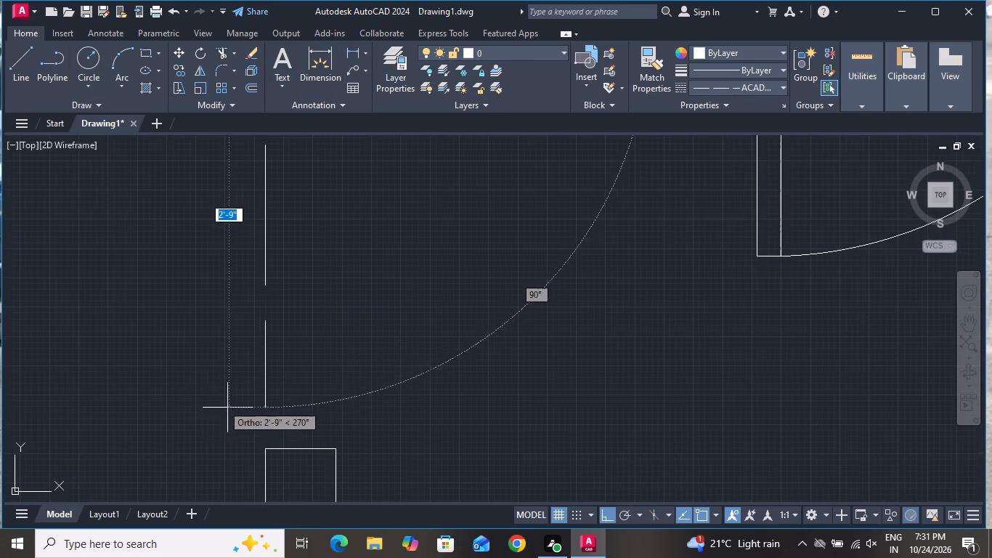
{"action": "left_click", "coordinate": [265, 445]}
{"action": "right_click", "coordinate": [260, 429]}
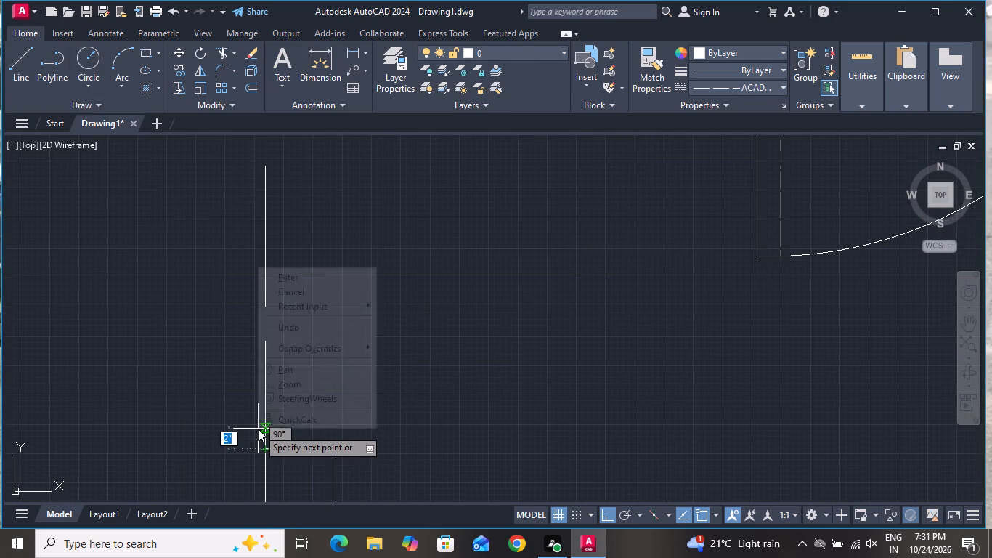
{"action": "left_click", "coordinate": [275, 290]}
Draw a matching vertical dashed line across the same opening along the wall's east face.
{"action": "left_click", "coordinate": [25, 53]}
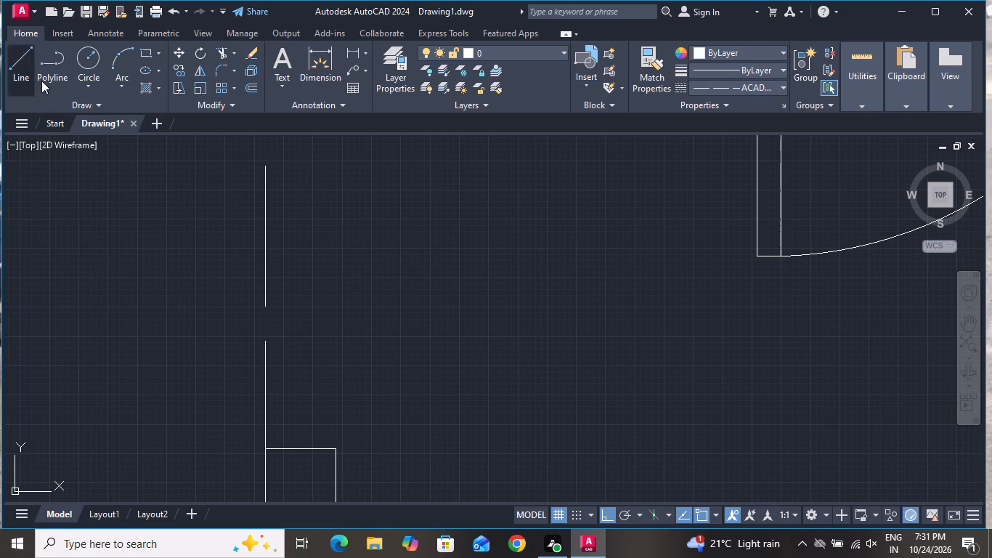
{"action": "scroll", "coordinate": [295, 325], "scroll_direction": "down", "scroll_amount": 3}
{"action": "left_click", "coordinate": [316, 264]}
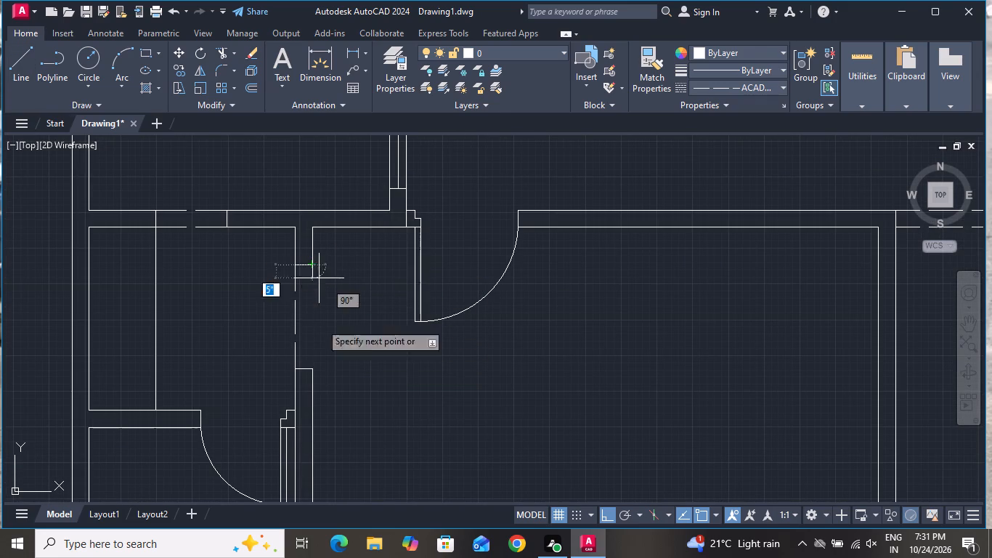
{"action": "left_click", "coordinate": [313, 370]}
{"action": "right_click", "coordinate": [306, 371]}
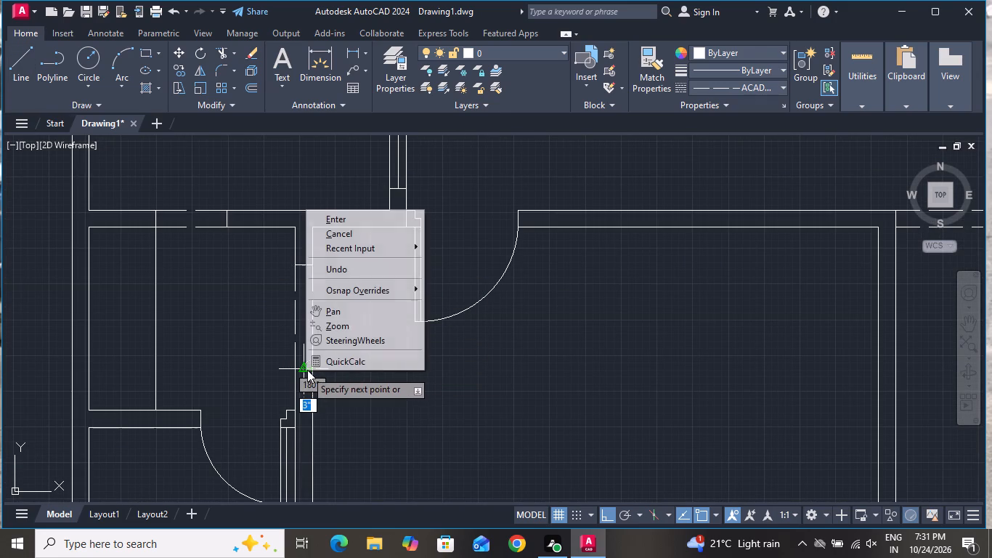
{"action": "left_click", "coordinate": [351, 235]}
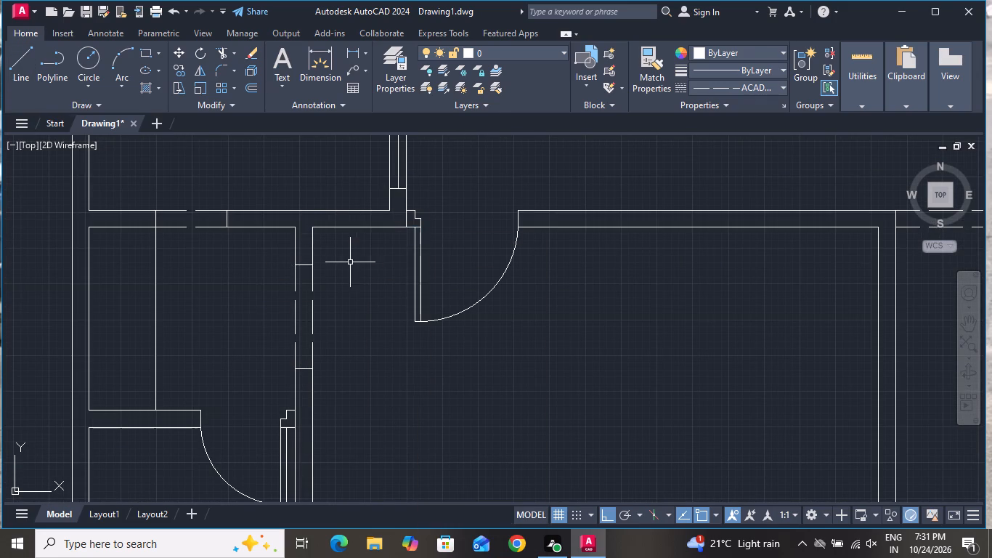
Examine the small west room's new opening and the whole floor plan alongside the ground floor reference plan.
{"action": "scroll", "coordinate": [350, 270], "scroll_direction": "down", "scroll_amount": 2}
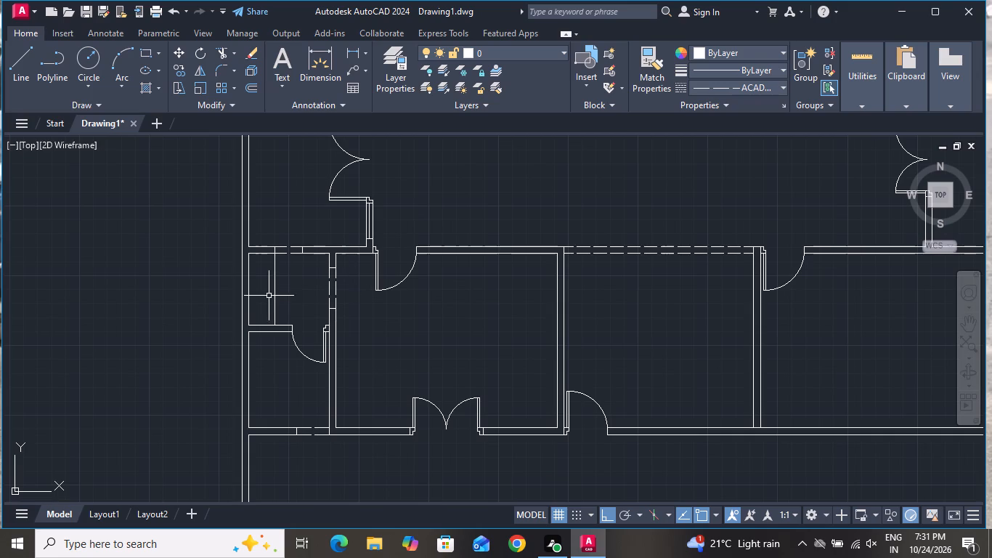
{"action": "scroll", "coordinate": [293, 278], "scroll_direction": "up", "scroll_amount": 2}
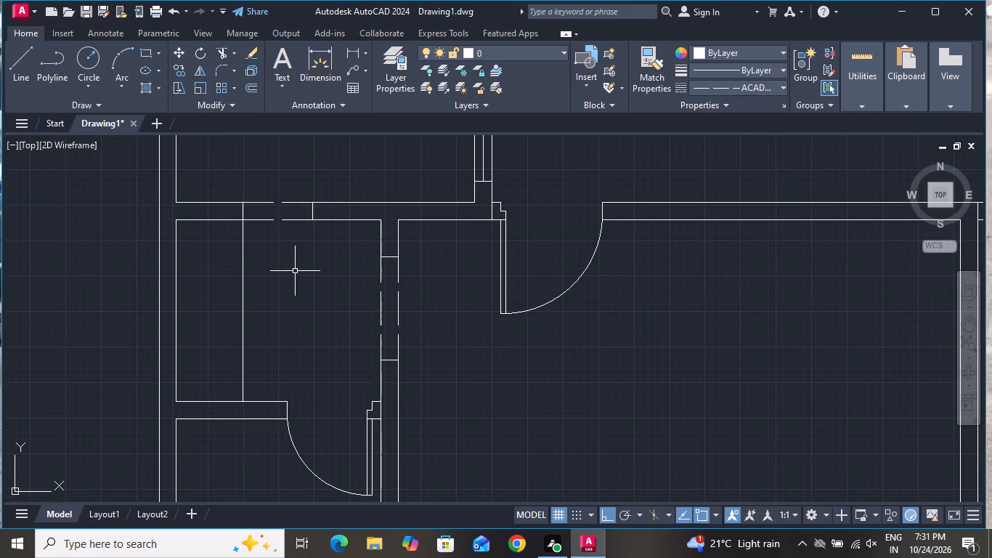
{"action": "scroll", "coordinate": [295, 283], "scroll_direction": "down", "scroll_amount": 2}
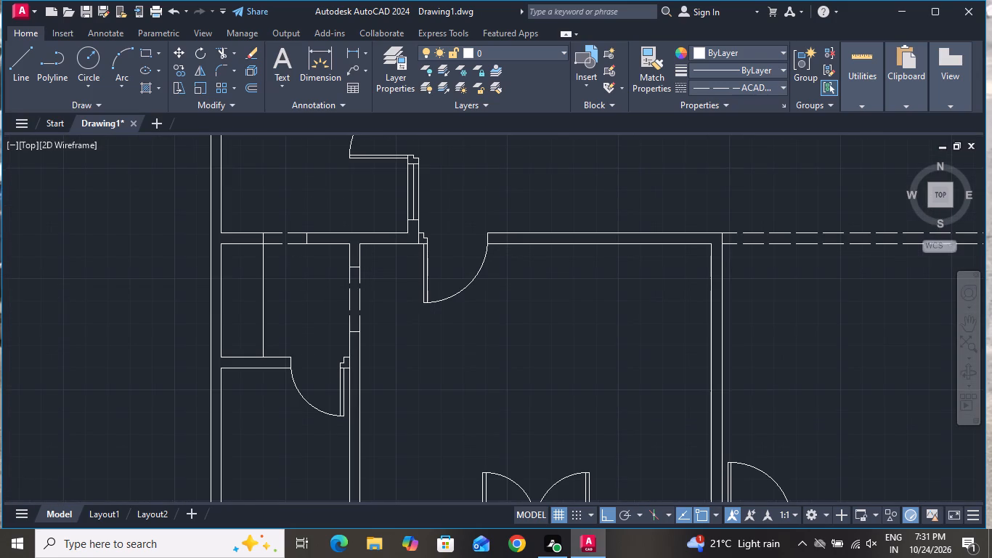
{"action": "scroll", "coordinate": [295, 281], "scroll_direction": "down", "scroll_amount": 2}
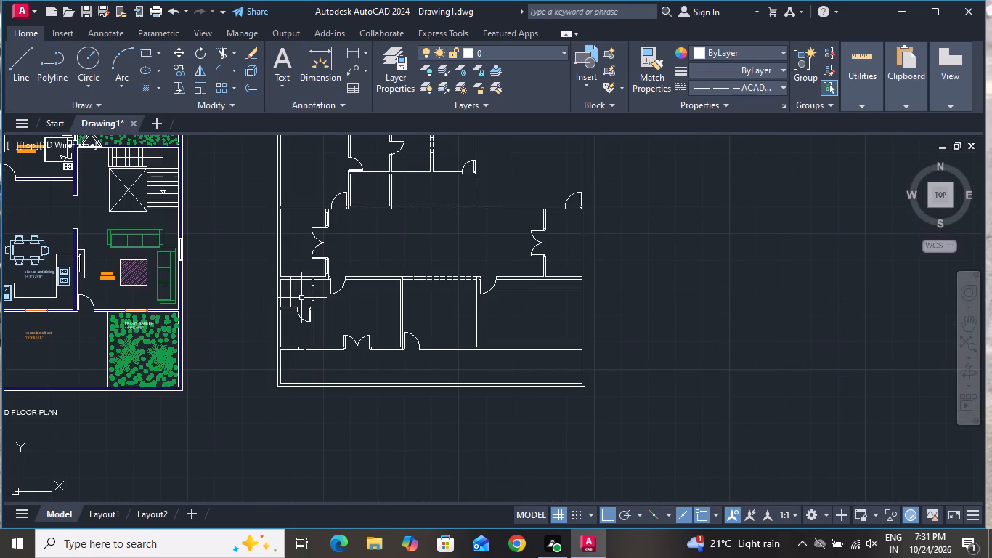
{"action": "scroll", "coordinate": [350, 300], "scroll_direction": "down", "scroll_amount": 1}
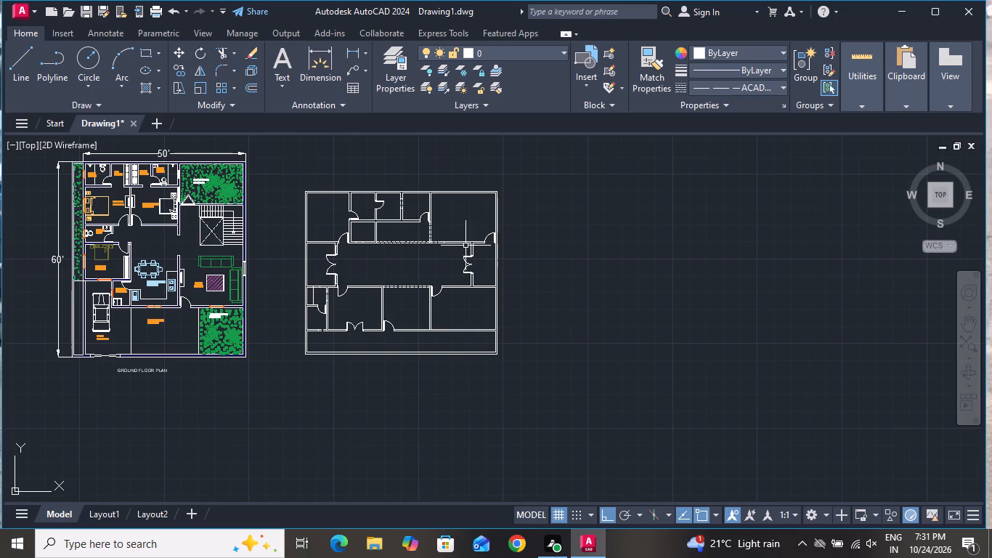
{"action": "scroll", "coordinate": [469, 227], "scroll_direction": "down", "scroll_amount": 1}
{"action": "scroll", "coordinate": [442, 203], "scroll_direction": "up", "scroll_amount": 1}
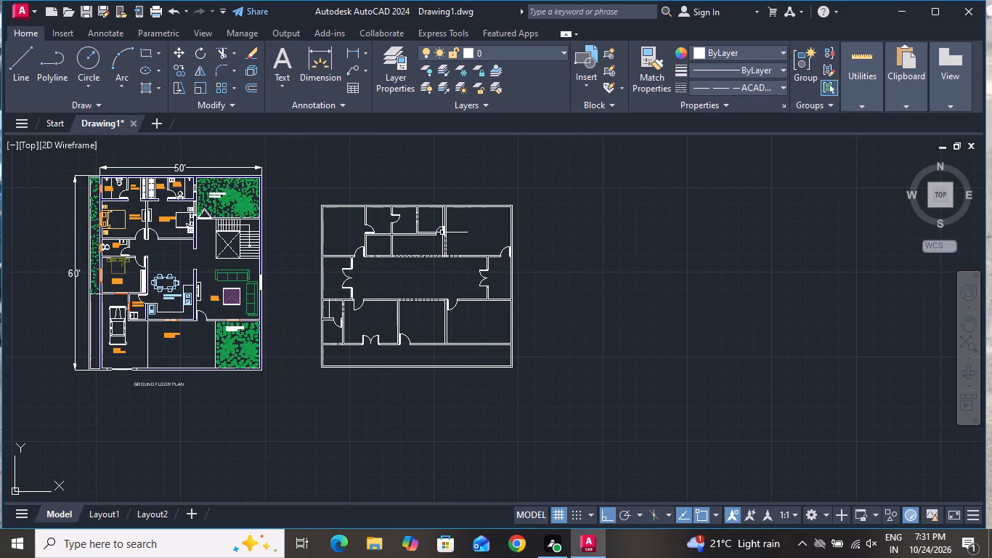
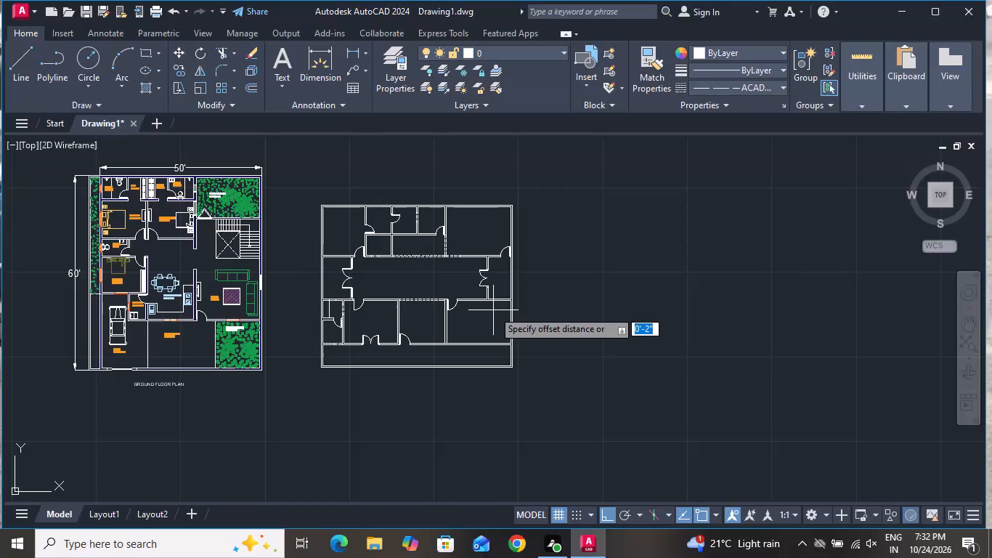
Offset the inner face line of the southeast room's east wall 12 inches toward the room's interior.
{"action": "type", "text": "12"}
{"action": "key", "text": "Return"}
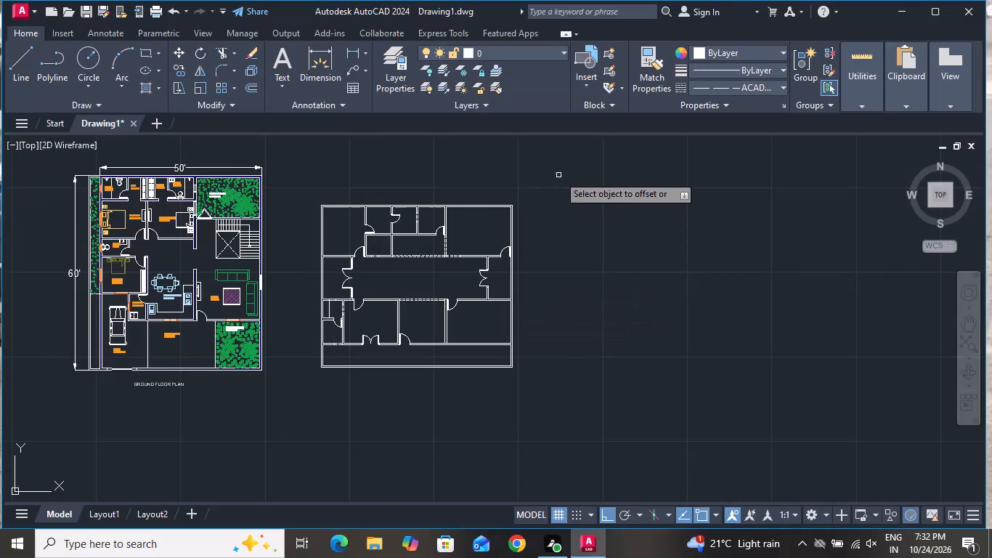
{"action": "scroll", "coordinate": [505, 397], "scroll_direction": "up", "scroll_amount": 1}
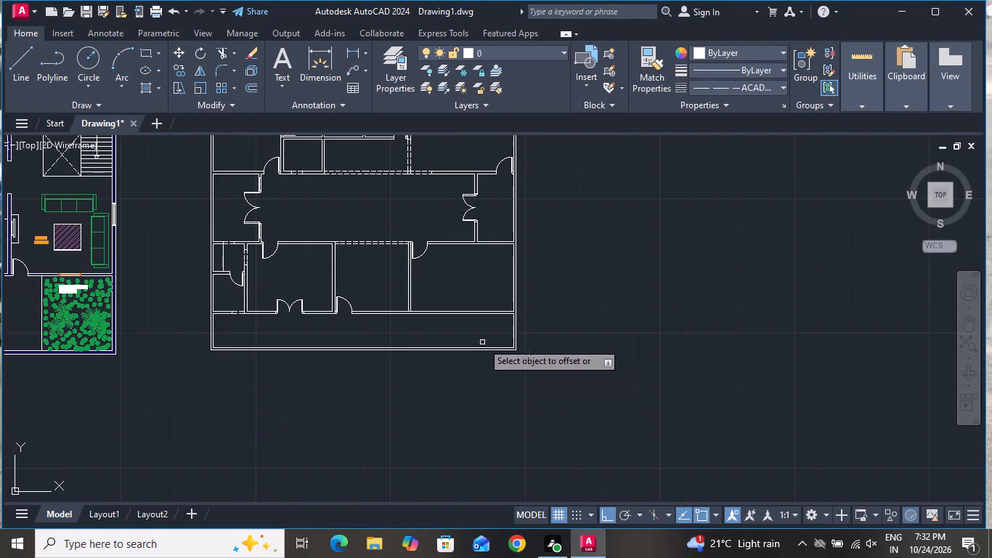
{"action": "scroll", "coordinate": [516, 280], "scroll_direction": "up", "scroll_amount": 2}
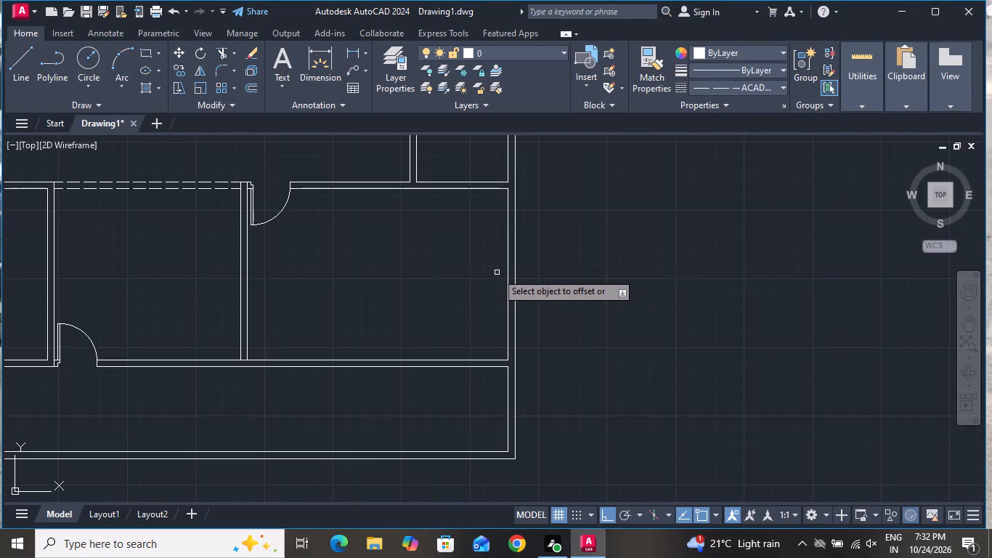
{"action": "left_click", "coordinate": [518, 281]}
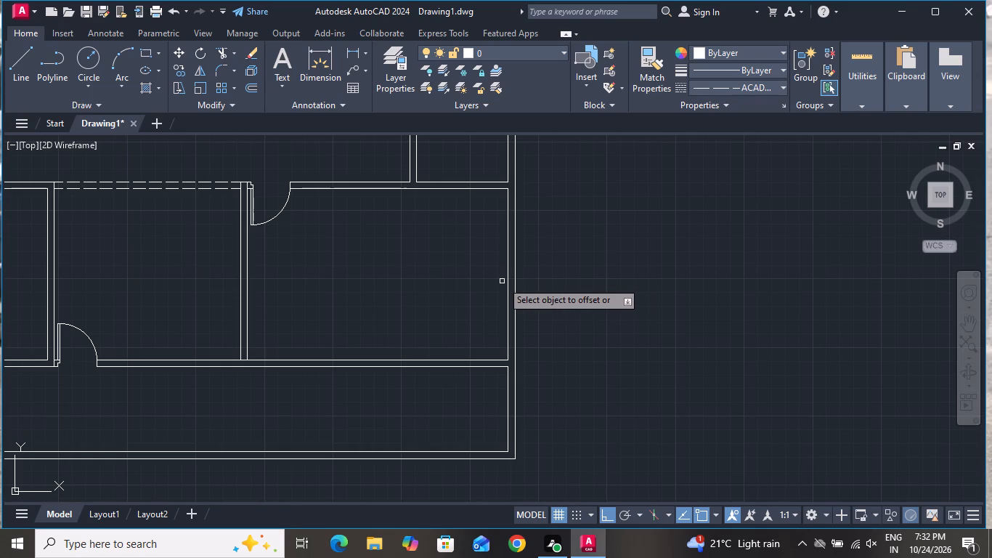
{"action": "left_click", "coordinate": [507, 281]}
{"action": "left_click", "coordinate": [396, 270]}
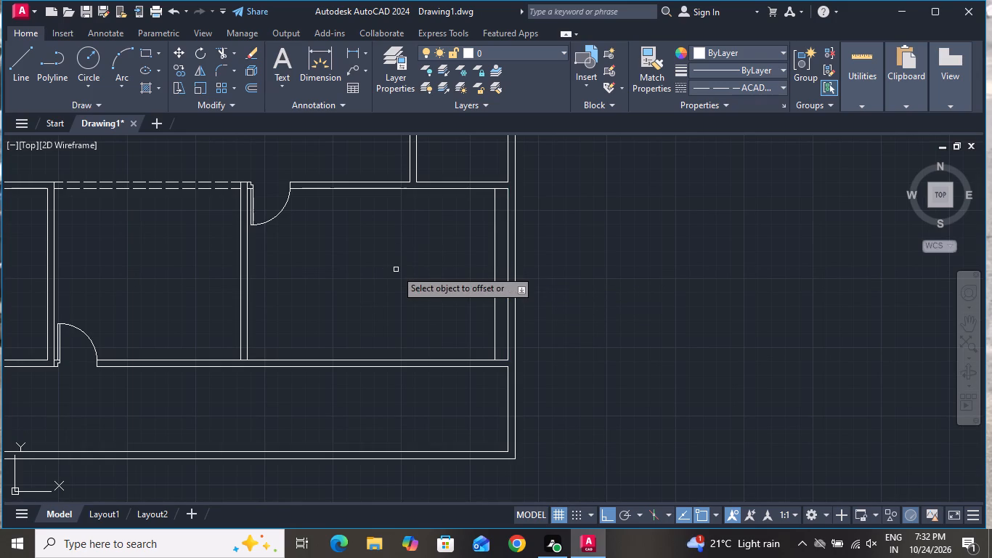
{"action": "right_click", "coordinate": [396, 270]}
{"action": "left_click", "coordinate": [410, 288]}
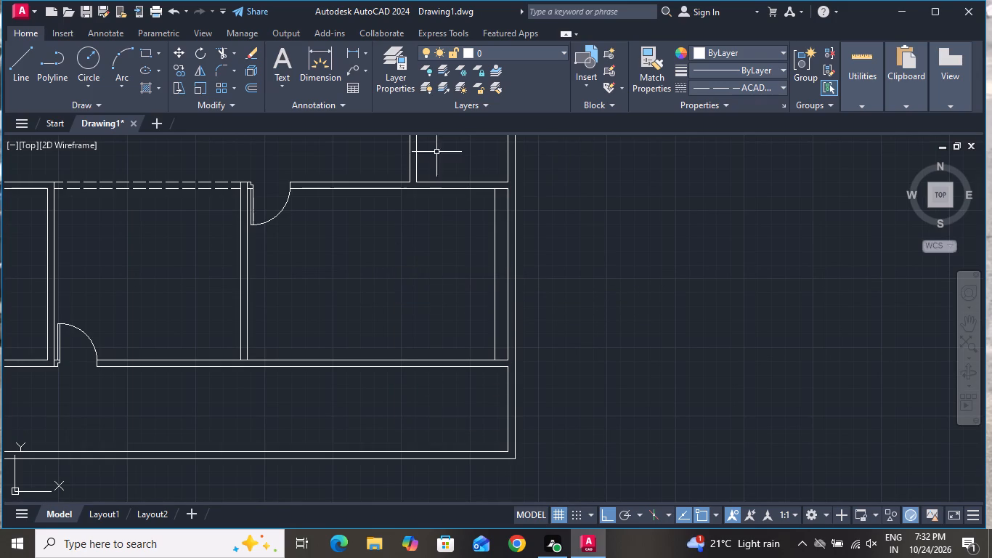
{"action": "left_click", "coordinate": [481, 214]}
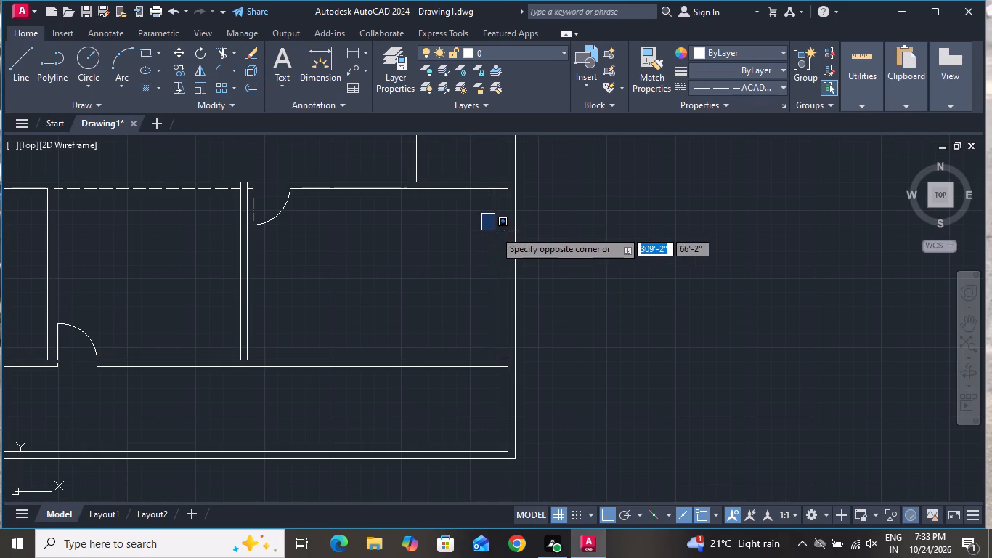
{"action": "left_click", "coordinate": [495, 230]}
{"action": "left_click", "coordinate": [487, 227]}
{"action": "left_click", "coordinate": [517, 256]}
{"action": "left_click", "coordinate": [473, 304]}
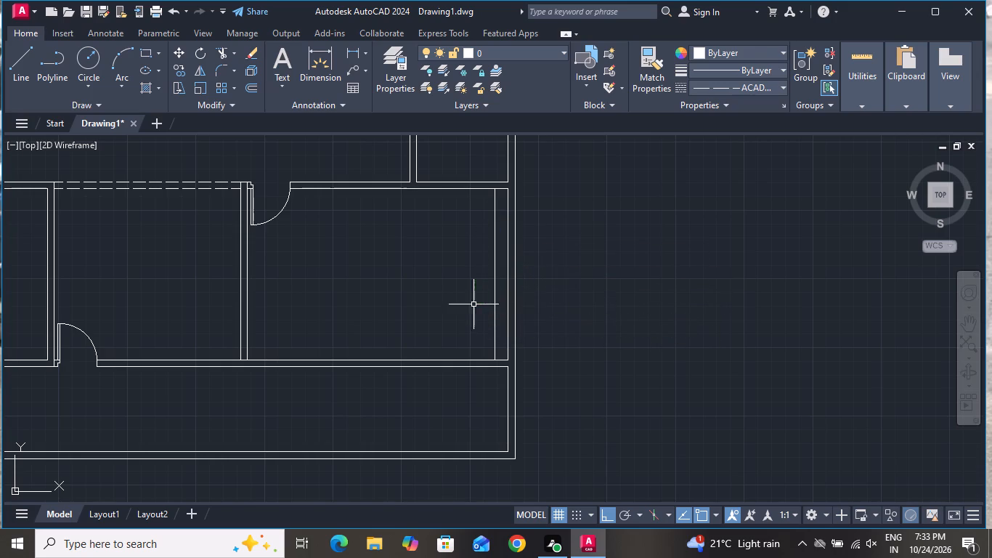
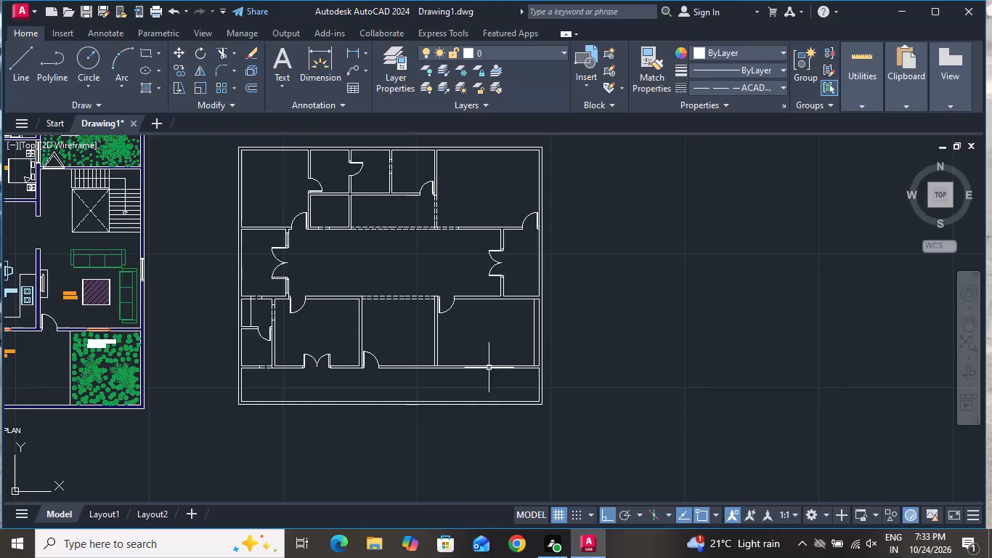
Delete the offset line just inside the southeast room's east wall.
{"action": "scroll", "coordinate": [521, 329], "scroll_direction": "up", "scroll_amount": 3}
{"action": "left_click", "coordinate": [557, 311]}
{"action": "left_click", "coordinate": [516, 335]}
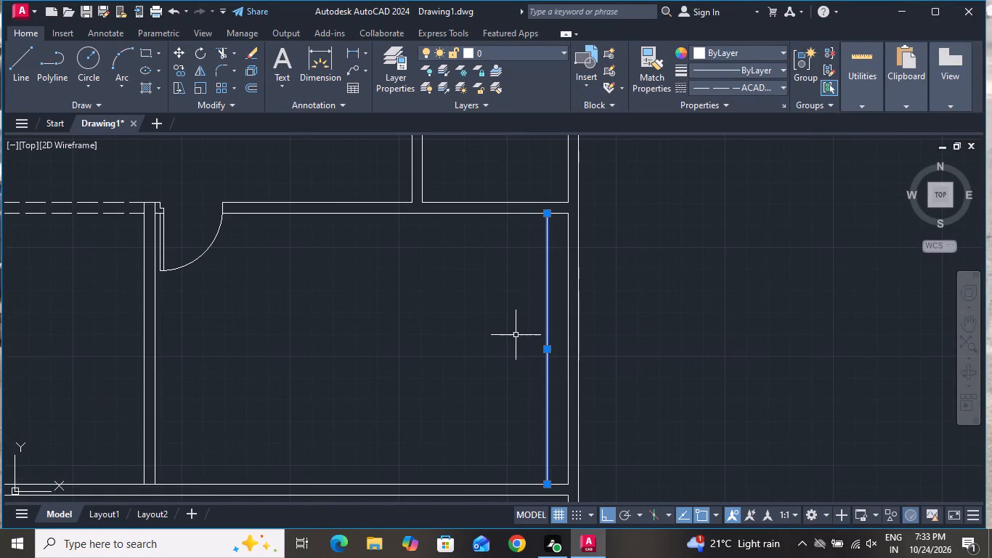
{"action": "key", "text": "Delete"}
Offset the inner face line of the southeast room's east wall 12' west into the room.
{"action": "scroll", "coordinate": [516, 335], "scroll_direction": "down", "scroll_amount": 3}
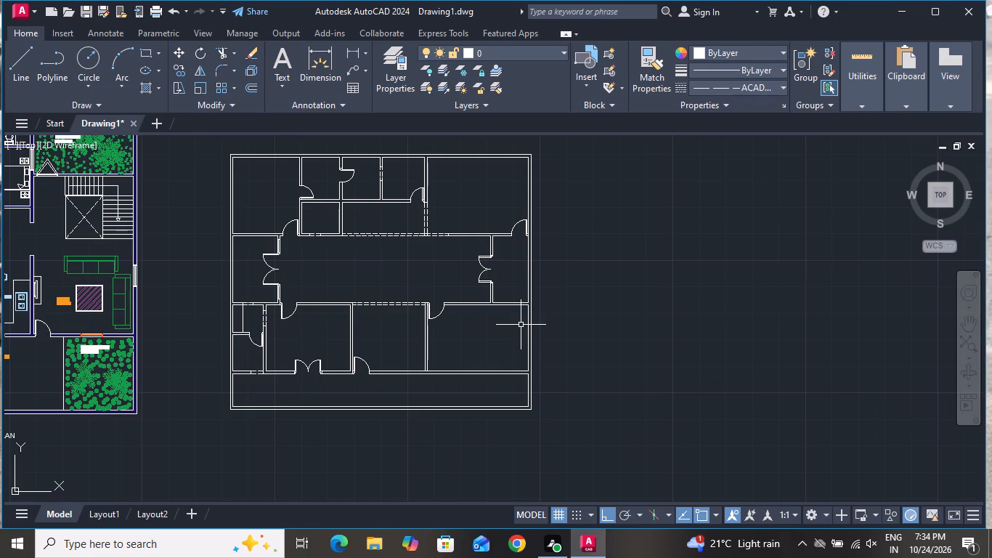
{"action": "type", "text": "O 12"}
{"action": "key", "text": "apostrophe"}
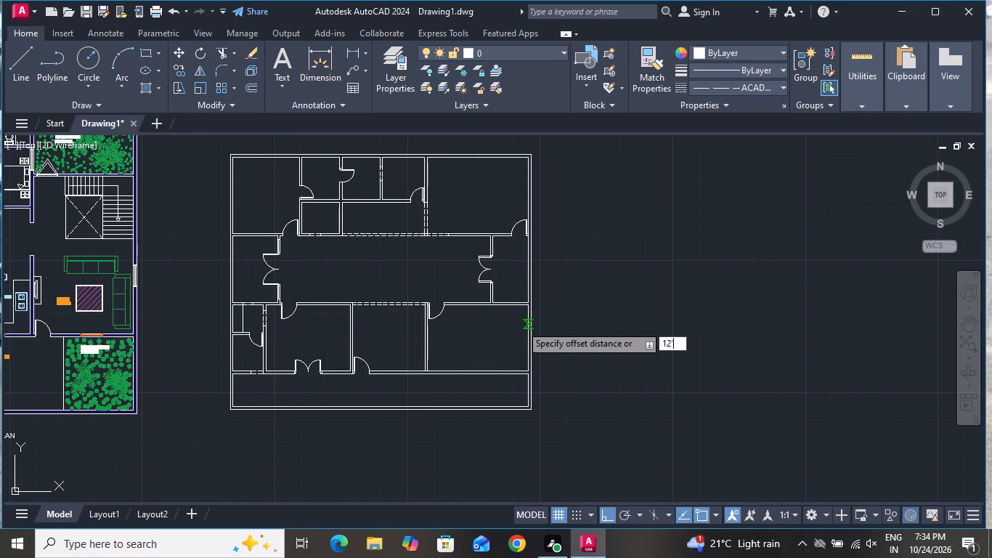
{"action": "key", "text": "Return"}
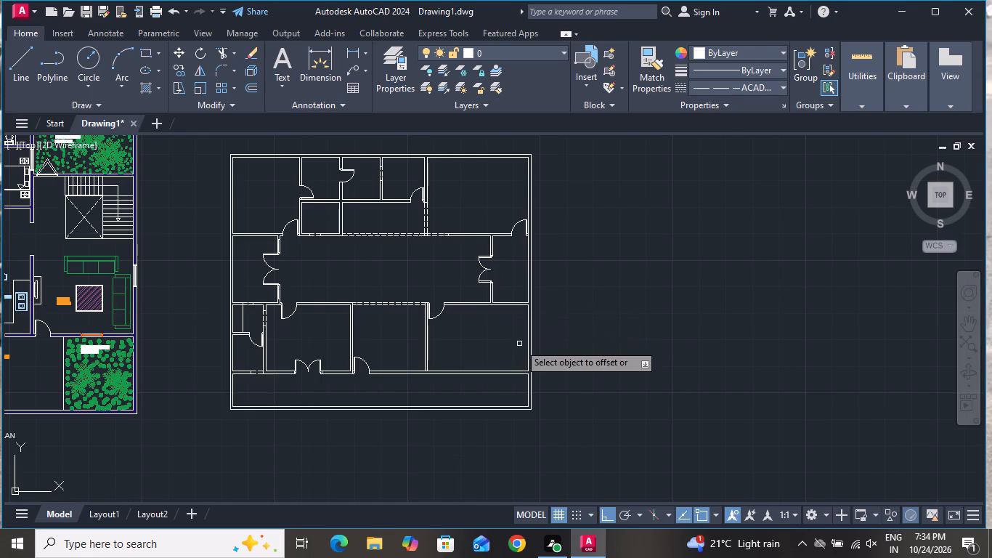
{"action": "scroll", "coordinate": [504, 325], "scroll_direction": "up", "scroll_amount": 2}
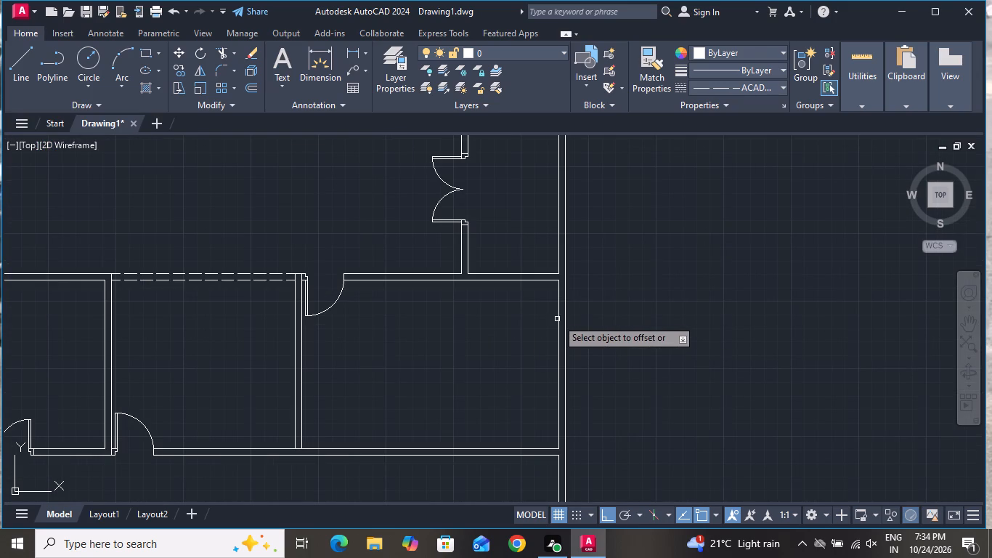
{"action": "left_click", "coordinate": [557, 320]}
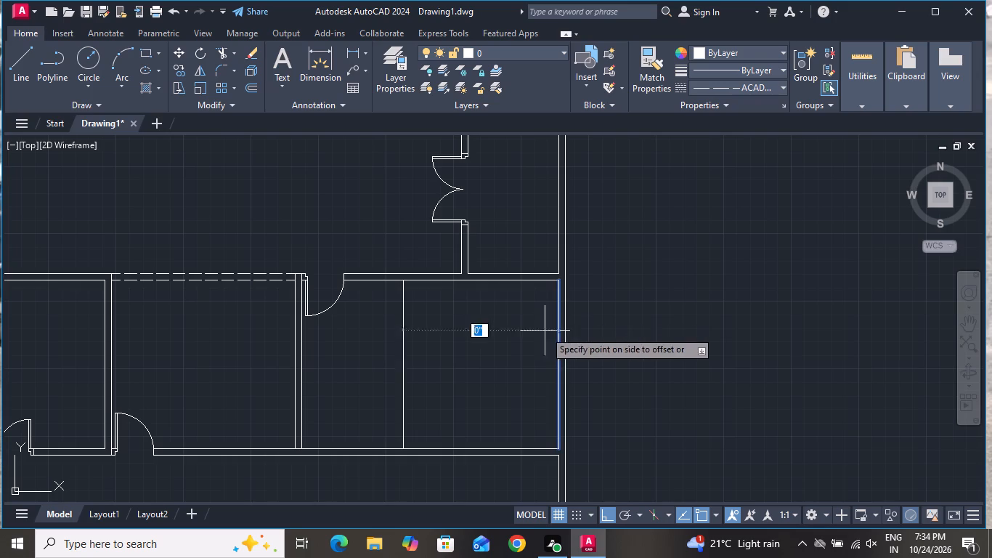
{"action": "left_click", "coordinate": [275, 400]}
{"action": "scroll", "coordinate": [456, 363], "scroll_direction": "down", "scroll_amount": 1}
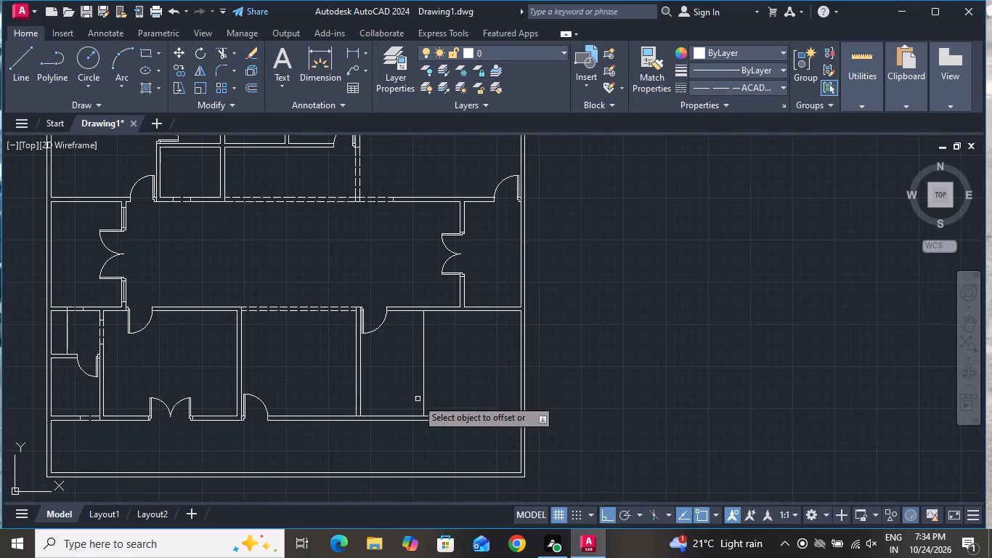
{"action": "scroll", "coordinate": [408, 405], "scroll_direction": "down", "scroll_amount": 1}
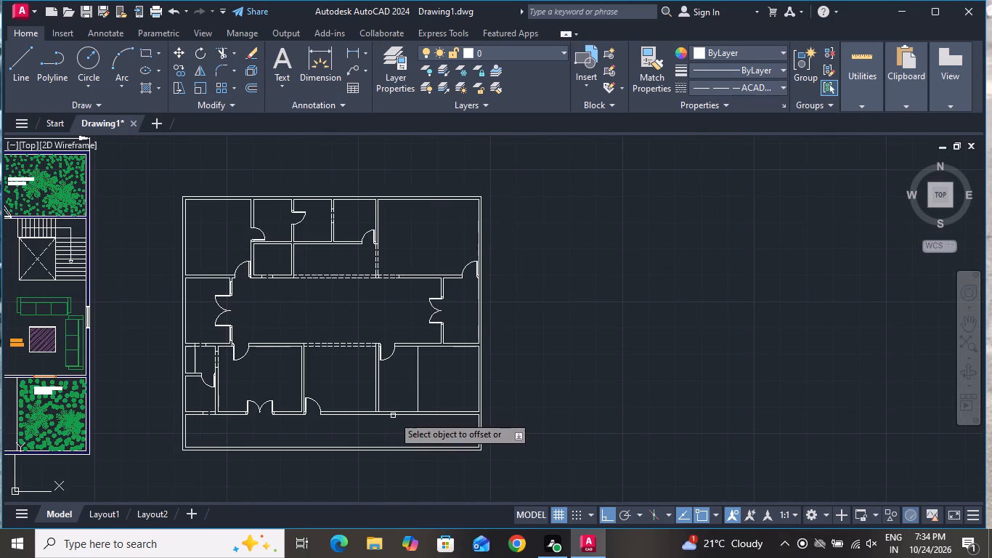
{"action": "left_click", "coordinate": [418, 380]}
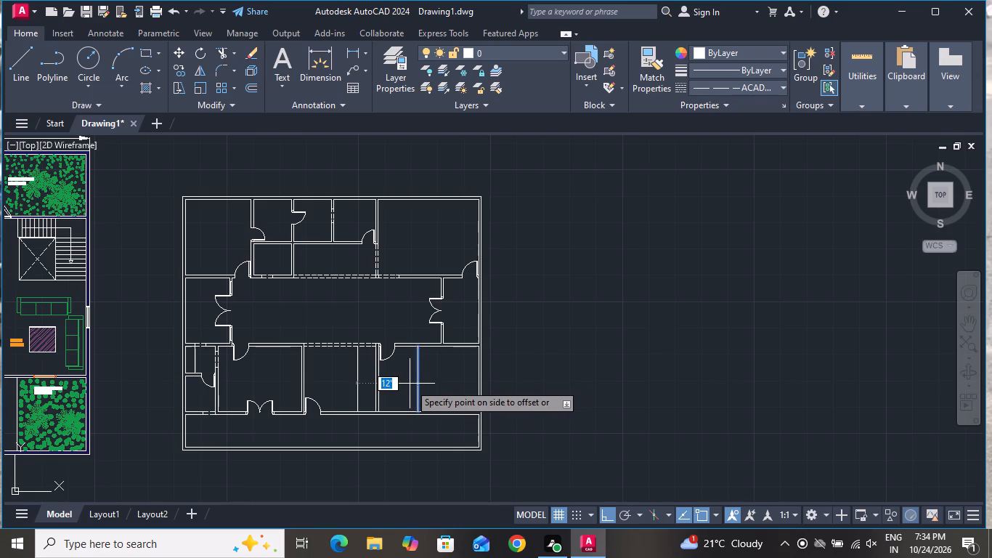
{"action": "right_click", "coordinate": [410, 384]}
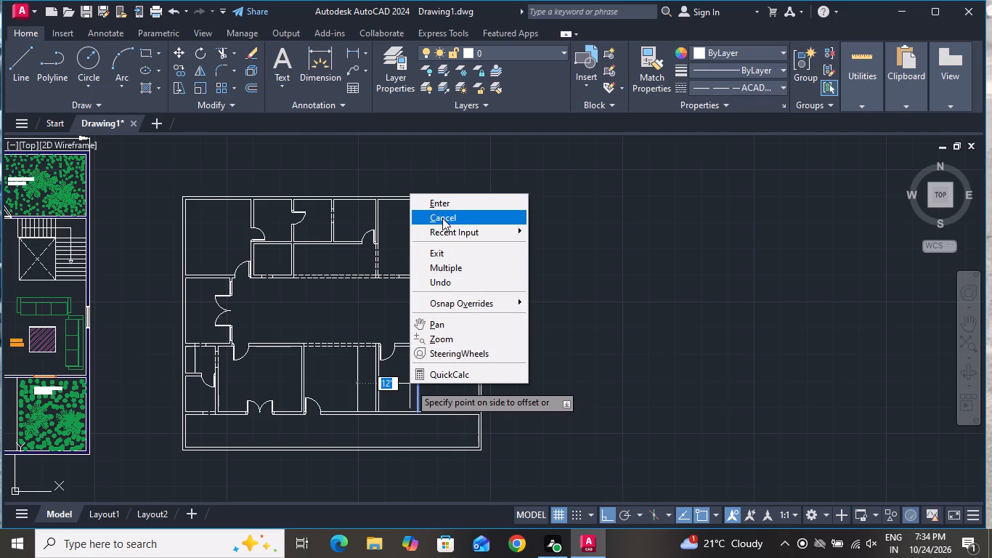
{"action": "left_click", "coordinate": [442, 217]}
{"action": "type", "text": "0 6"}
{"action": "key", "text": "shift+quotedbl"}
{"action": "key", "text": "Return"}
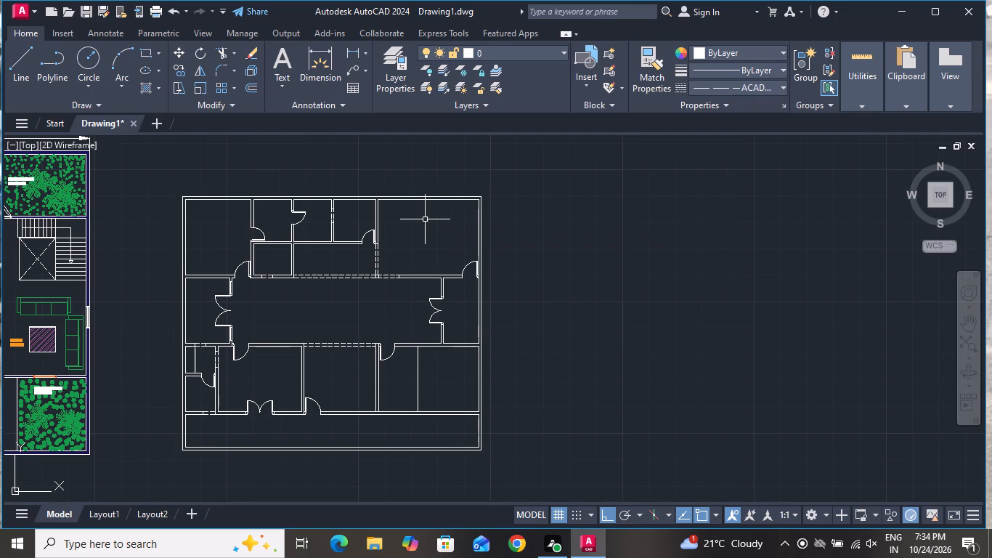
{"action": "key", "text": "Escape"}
Offset the new vertical line in the southeast room 6" west to form a partition wall.
{"action": "type", "text": "O 6"}
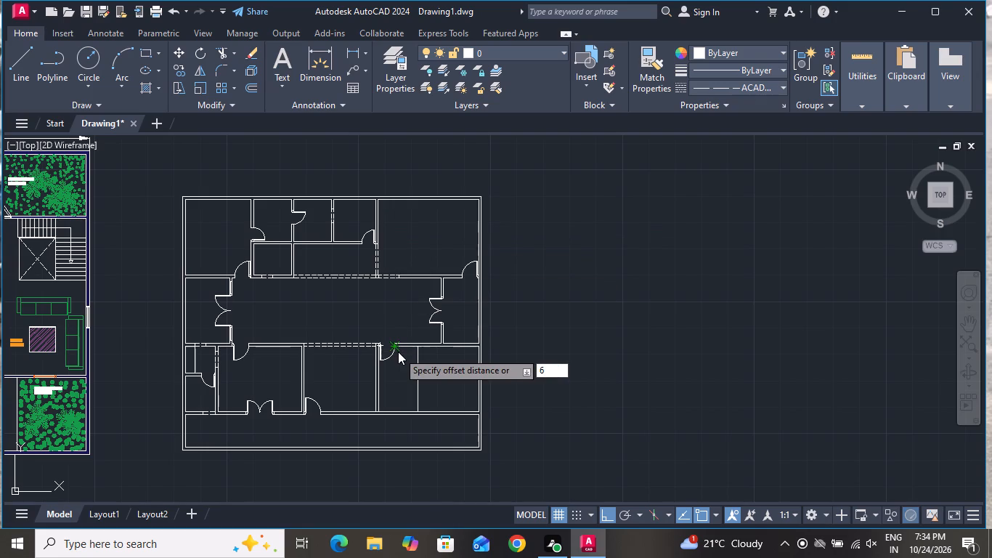
{"action": "key", "text": "shift+quotedbl"}
{"action": "key", "text": "Return"}
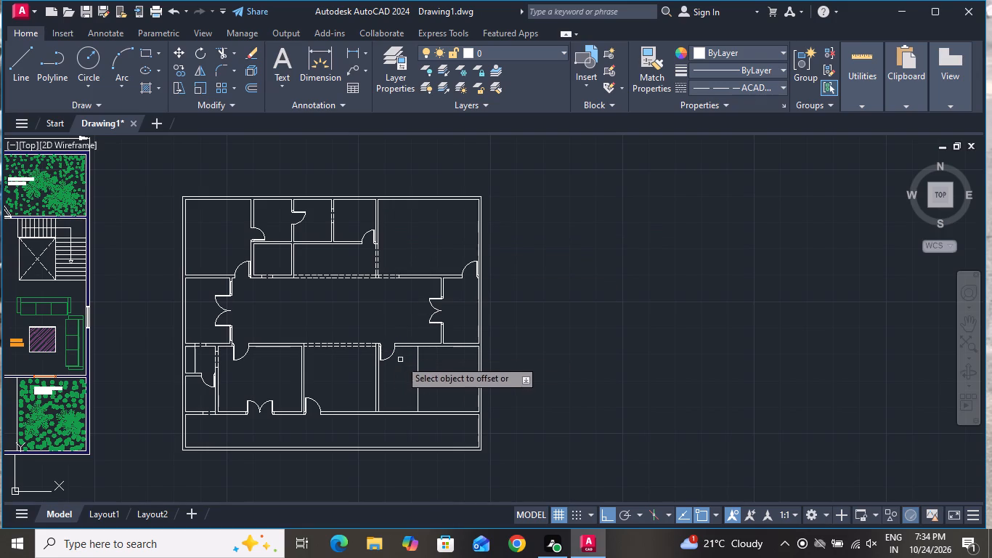
{"action": "left_click", "coordinate": [416, 364]}
{"action": "left_click", "coordinate": [412, 368]}
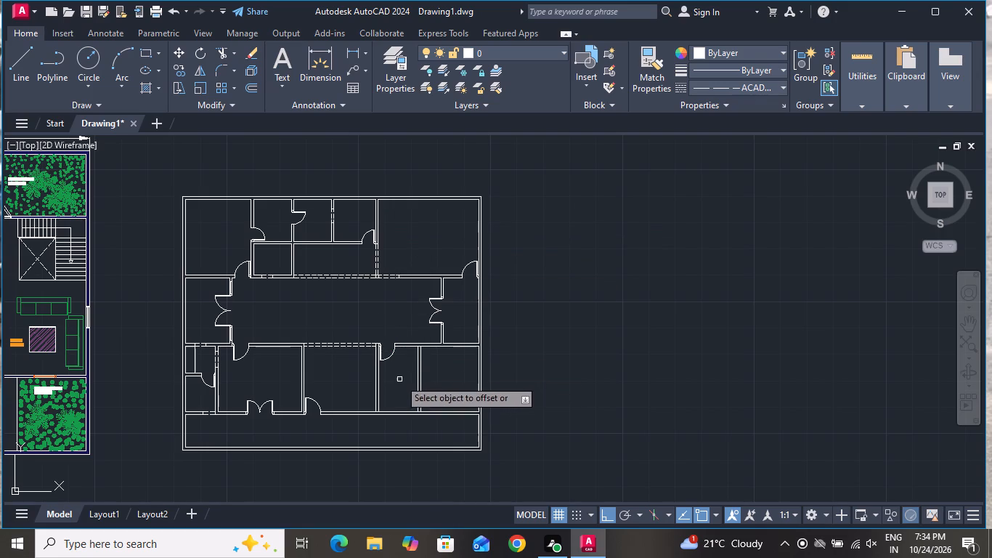
{"action": "right_click", "coordinate": [399, 381]}
{"action": "left_click", "coordinate": [450, 252]}
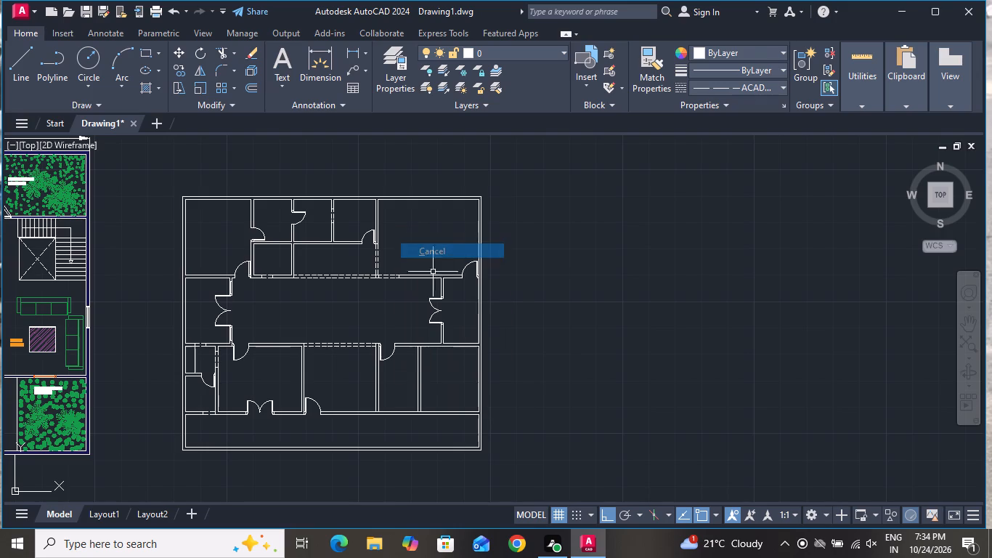
Delete the two lines of the old partition wall west of the southeast room's door.
{"action": "left_click", "coordinate": [388, 364]}
{"action": "left_click", "coordinate": [367, 379]}
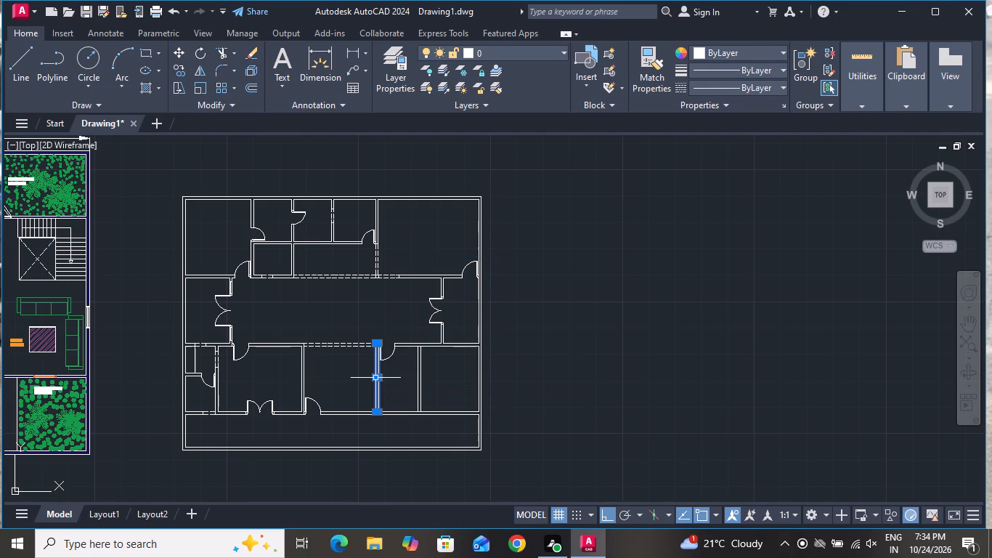
{"action": "key", "text": "BackSpace"}
{"action": "key", "text": "Delete"}
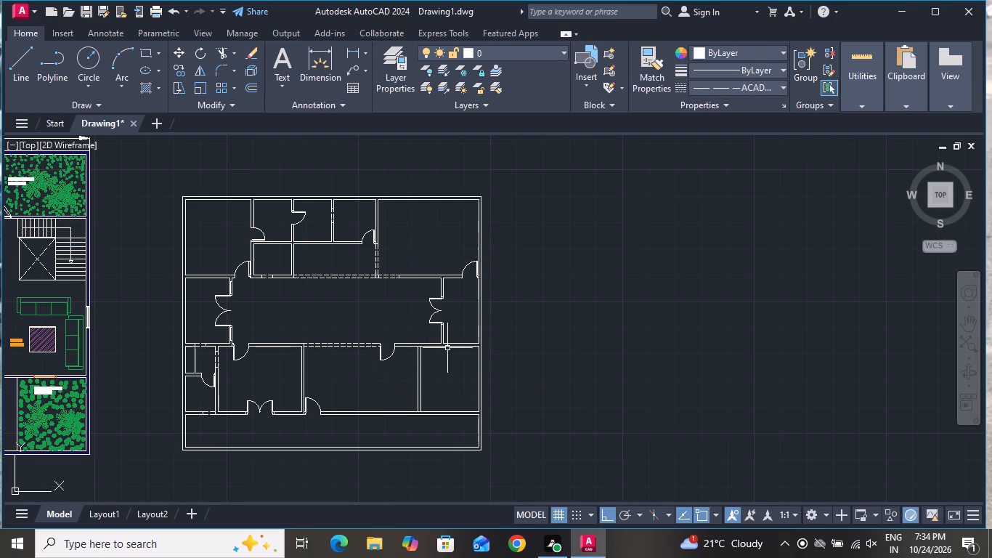
Delete the dashed opening lines south of the central hall and the south wall lines east of the lower single door.
{"action": "left_click", "coordinate": [333, 333]}
{"action": "left_click", "coordinate": [334, 408]}
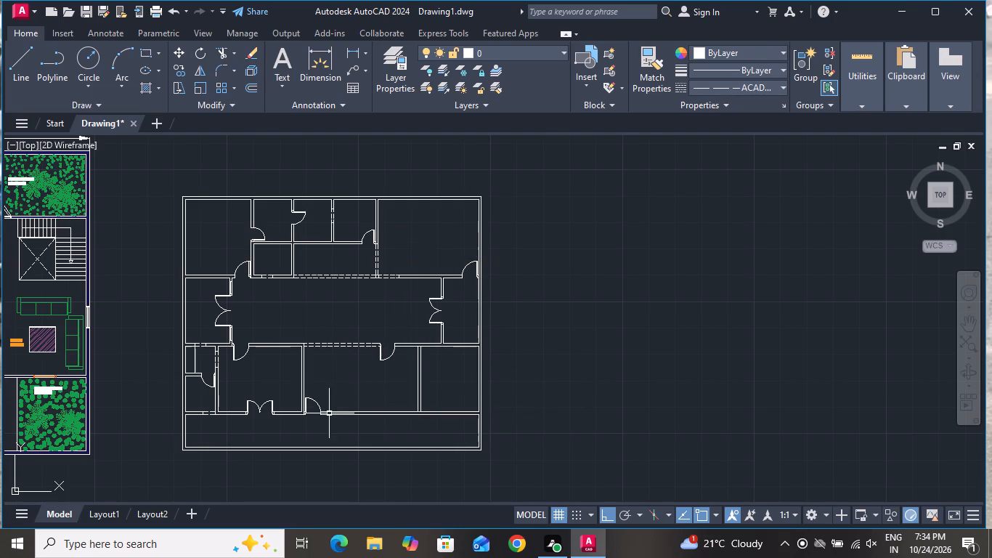
{"action": "left_click", "coordinate": [378, 321]}
{"action": "left_click", "coordinate": [343, 423]}
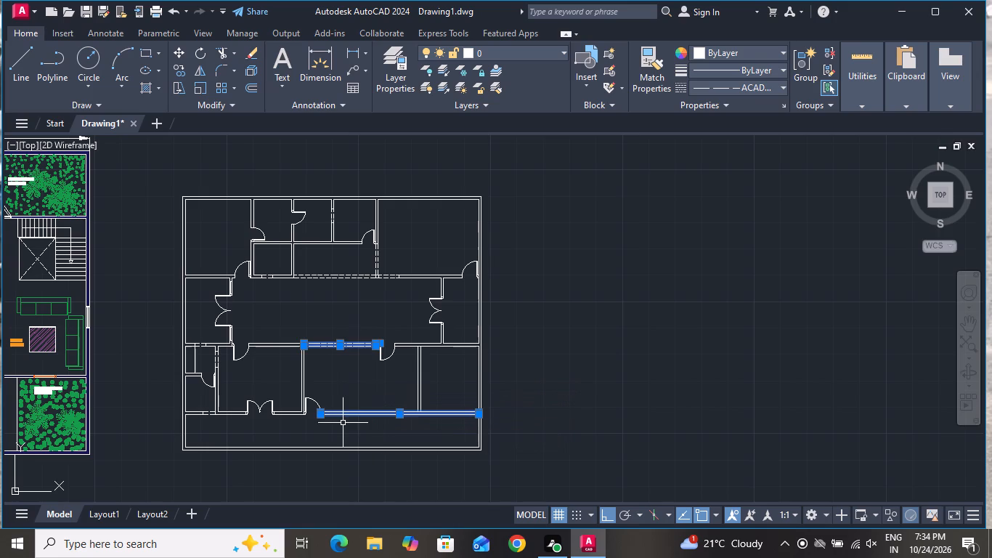
{"action": "key", "text": "Delete"}
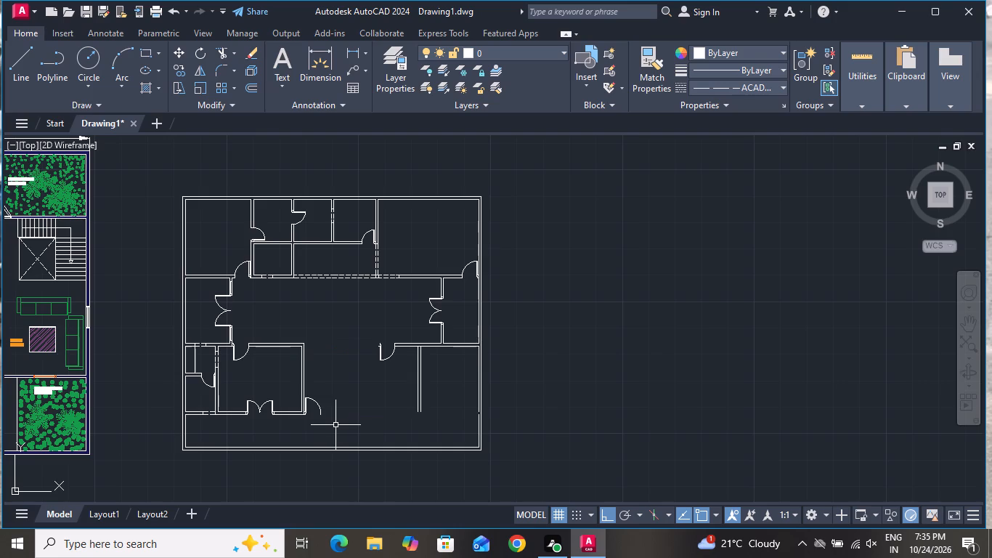
Offset the west face line of the southeast room's new partition 12' west.
{"action": "type", "text": "O"}
{"action": "key", "text": "space"}
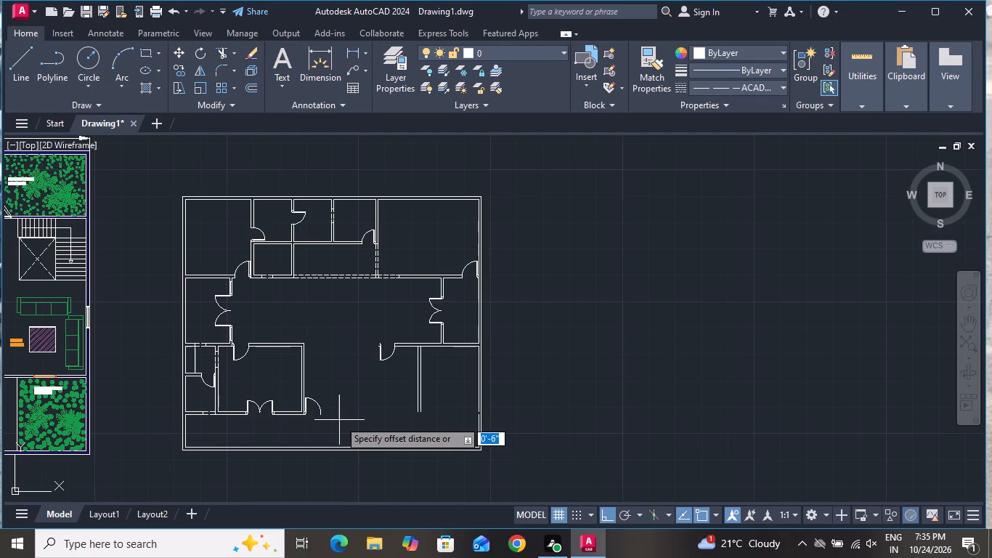
{"action": "type", "text": "12"}
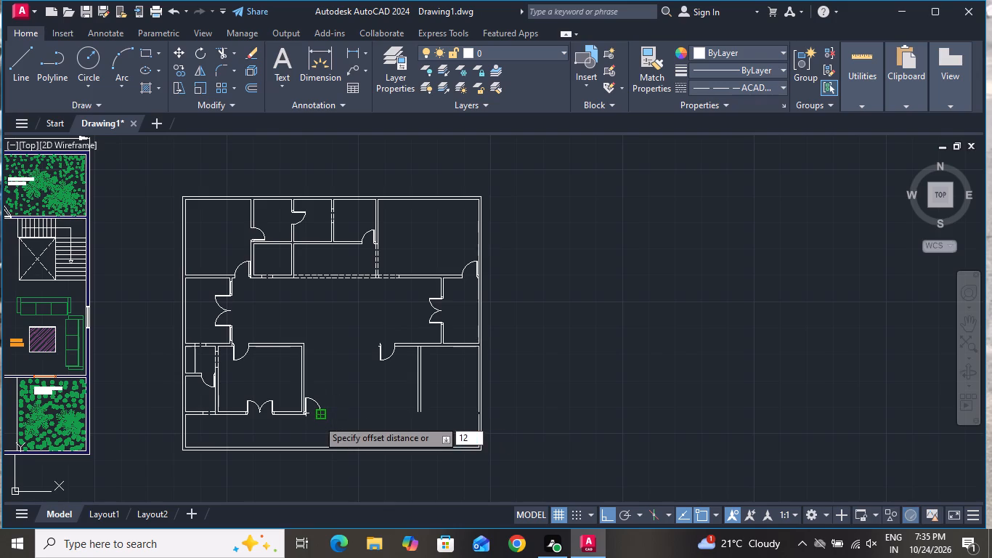
{"action": "key", "text": "apostrophe"}
{"action": "key", "text": "Return"}
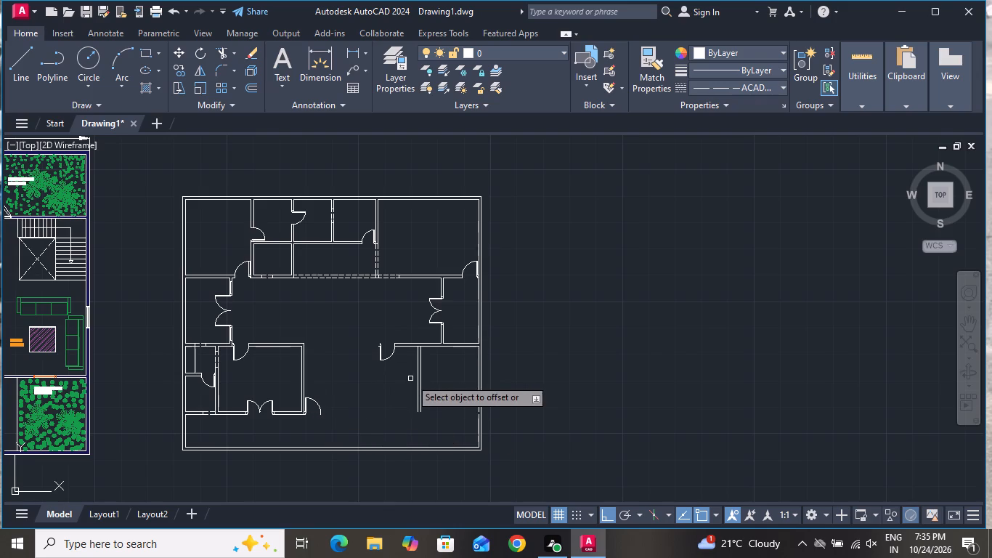
{"action": "left_click", "coordinate": [415, 371]}
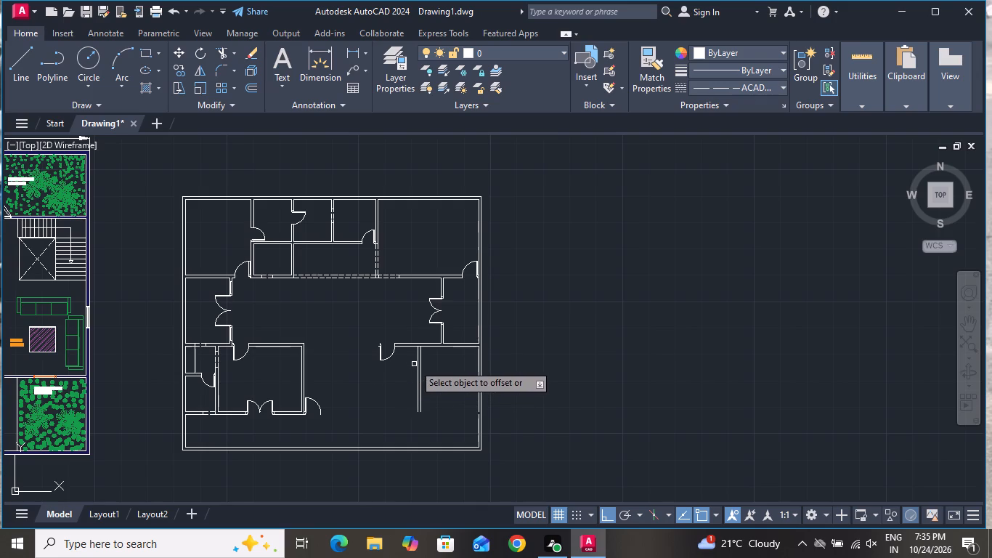
{"action": "left_click", "coordinate": [417, 363]}
{"action": "left_click", "coordinate": [373, 391]}
{"action": "right_click", "coordinate": [357, 384]}
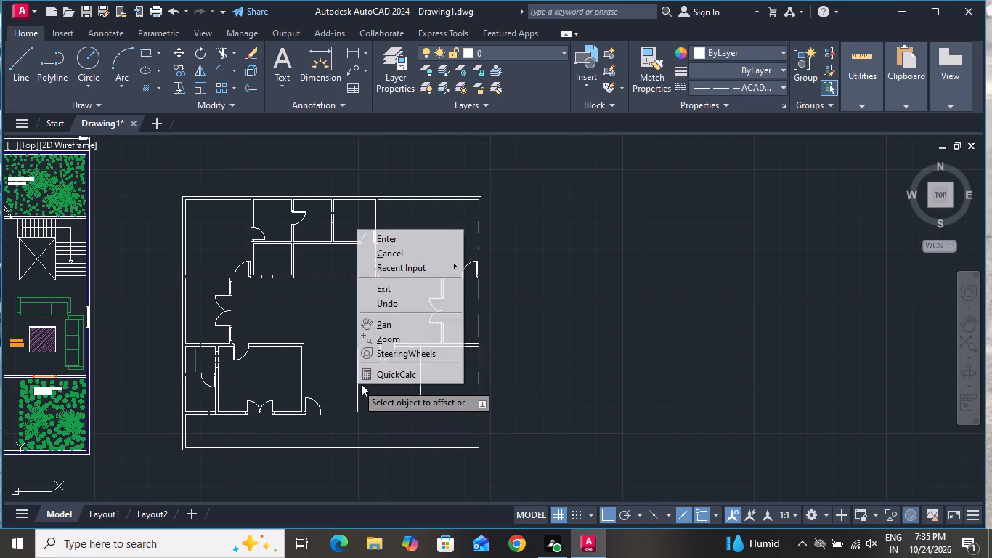
{"action": "left_click", "coordinate": [386, 248]}
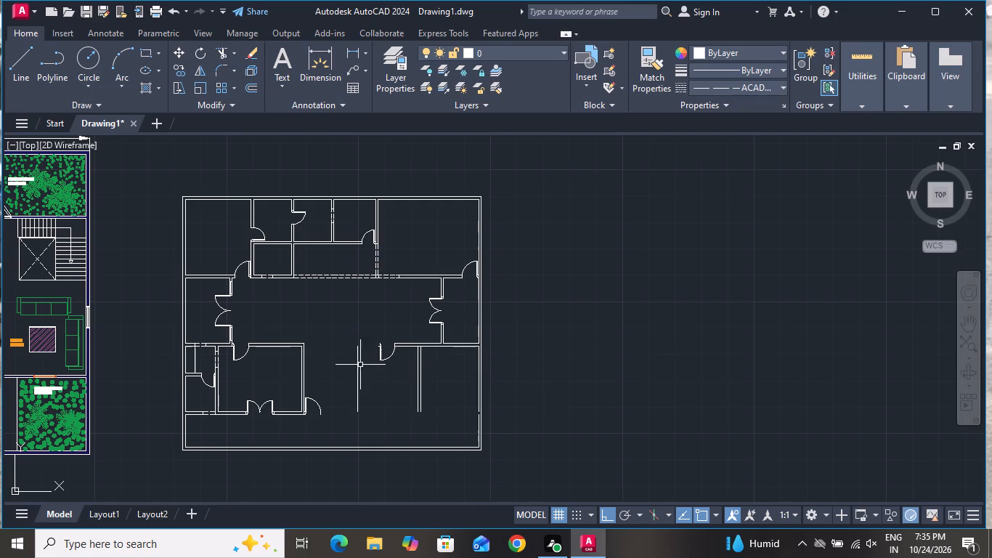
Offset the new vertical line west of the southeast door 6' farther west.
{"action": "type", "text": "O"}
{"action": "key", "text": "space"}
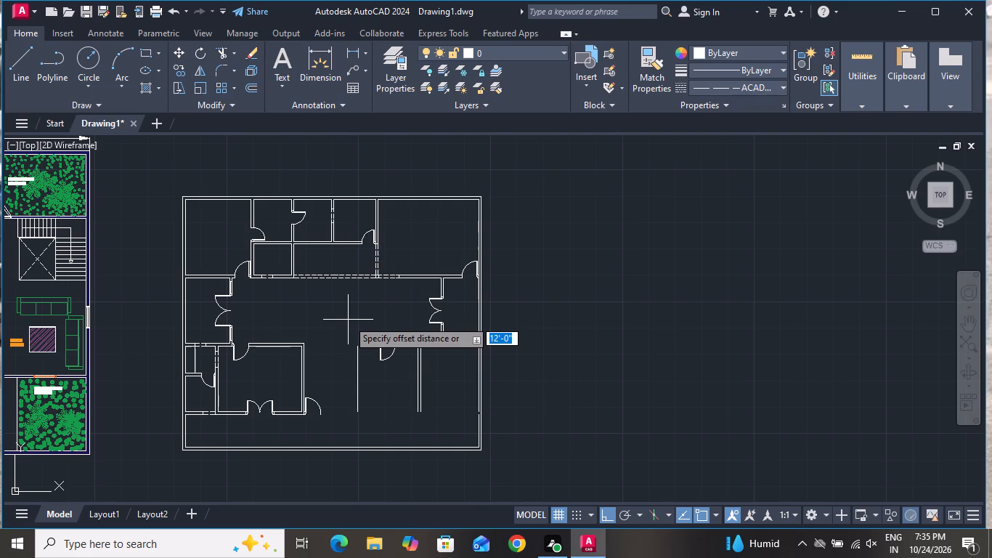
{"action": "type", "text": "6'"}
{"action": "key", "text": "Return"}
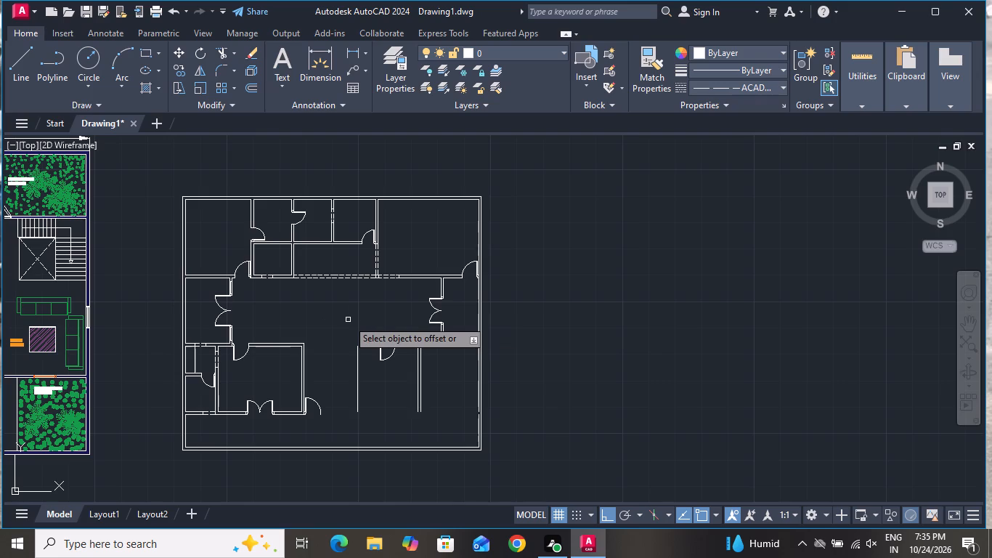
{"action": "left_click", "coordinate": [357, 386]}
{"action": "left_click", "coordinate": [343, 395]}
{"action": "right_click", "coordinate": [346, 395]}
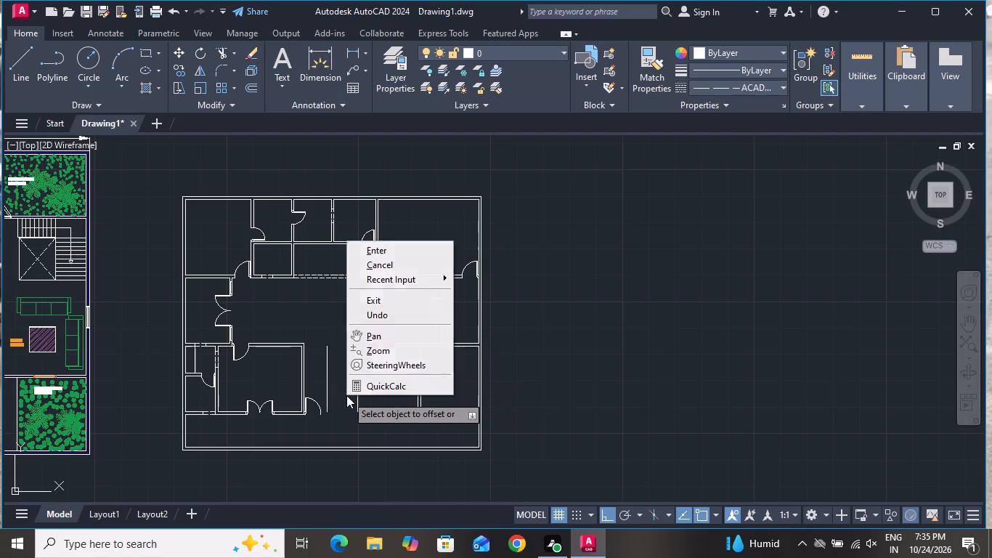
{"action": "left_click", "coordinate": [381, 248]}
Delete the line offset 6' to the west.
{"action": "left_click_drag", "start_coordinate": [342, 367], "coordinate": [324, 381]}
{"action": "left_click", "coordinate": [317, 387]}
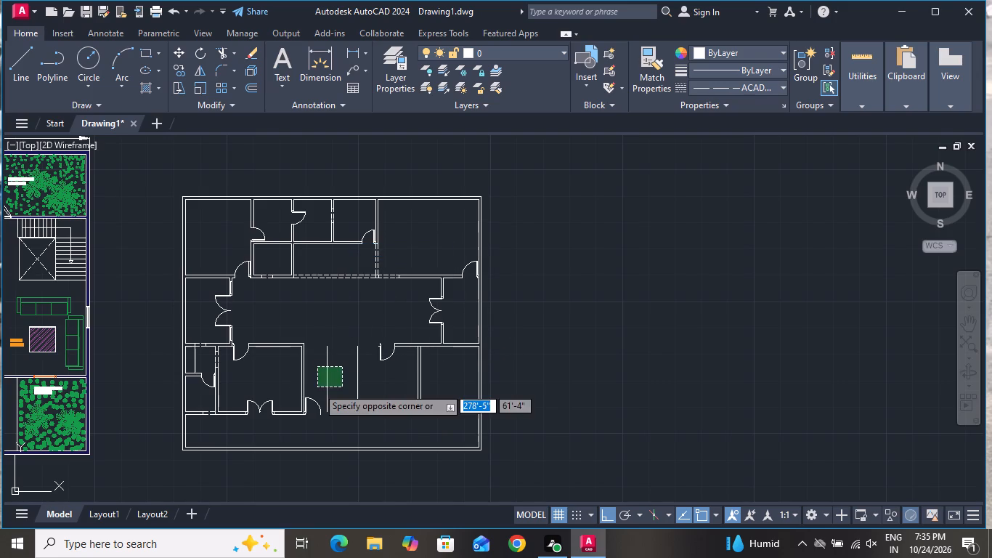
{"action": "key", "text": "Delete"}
Offset the vertical line west of the southeast door 6" west to form a second partition wall.
{"action": "type", "text": "O"}
{"action": "key", "text": "space"}
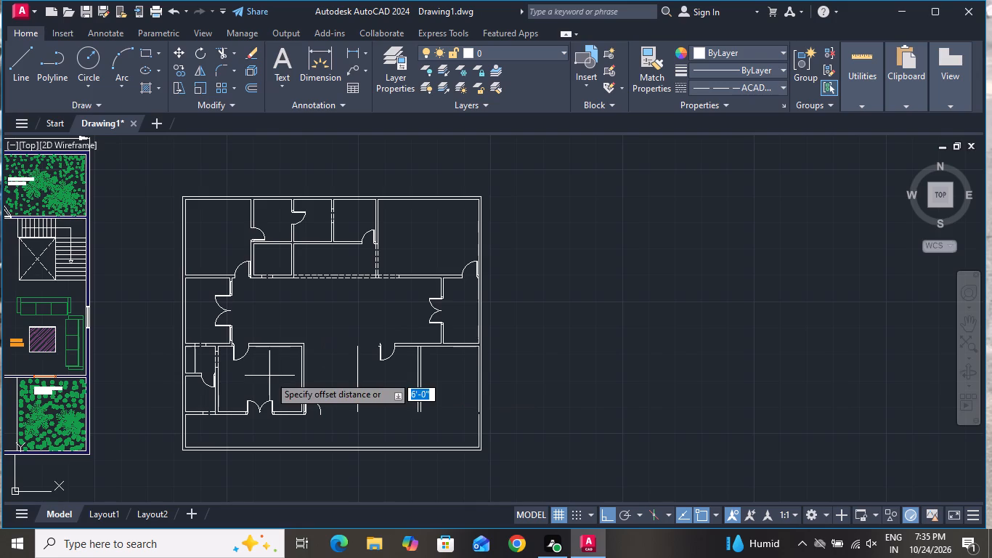
{"action": "key", "text": "6"}
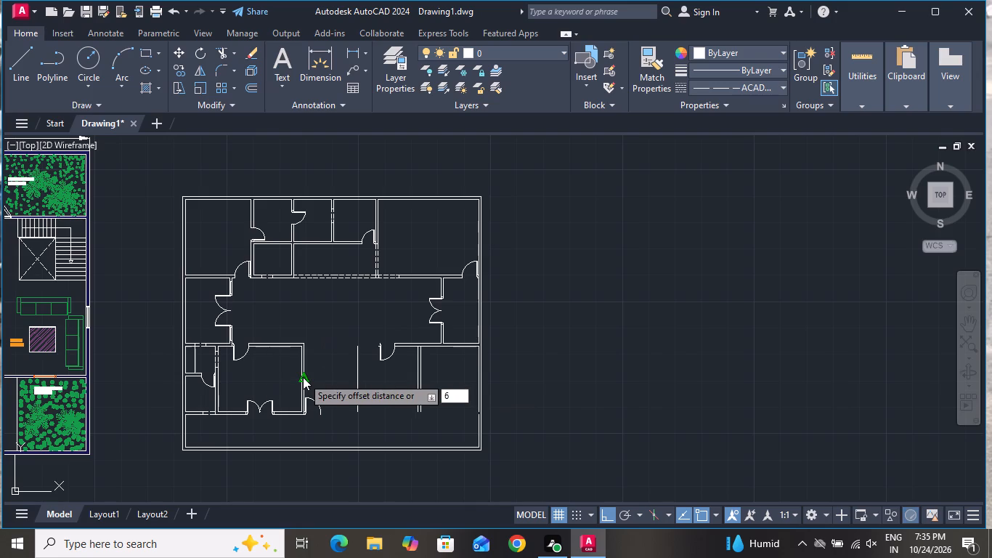
{"action": "key", "text": "shift+quotedbl"}
{"action": "key", "text": "Return"}
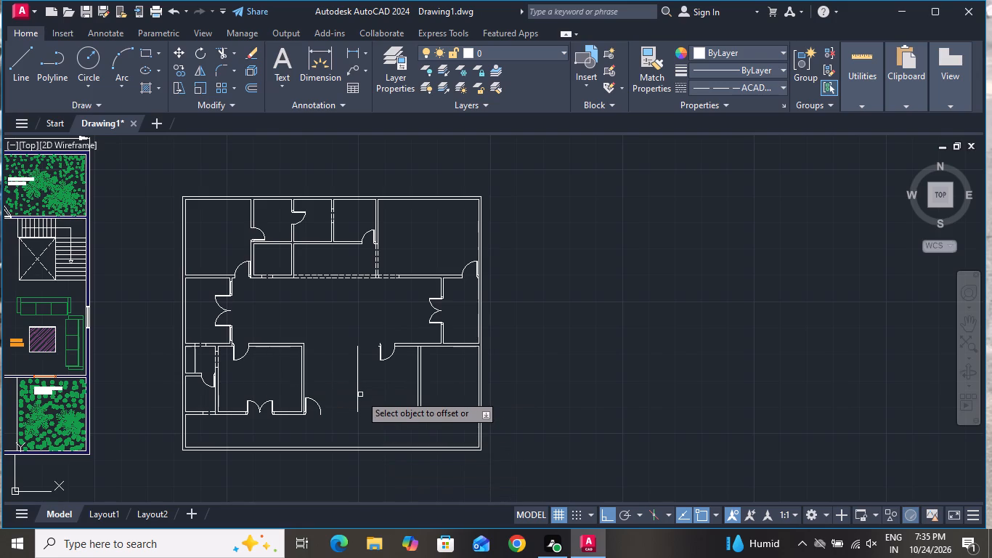
{"action": "left_click", "coordinate": [359, 395]}
{"action": "left_click", "coordinate": [349, 400]}
{"action": "right_click", "coordinate": [337, 403]}
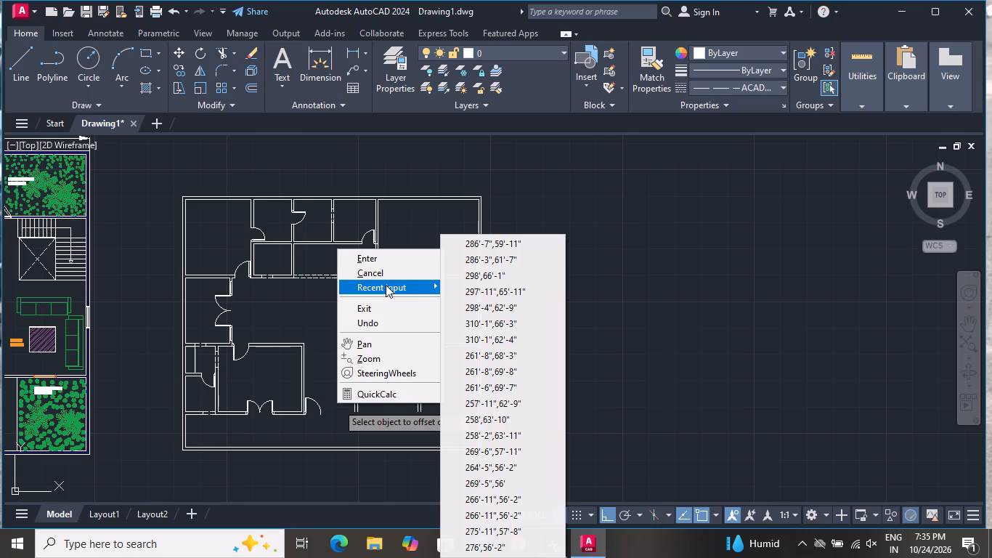
Delete the old south-central room's walls, its east double-door leaf and adjacent single door, including the short leftover line.
{"action": "left_click", "coordinate": [376, 275]}
{"action": "left_click", "coordinate": [311, 341]}
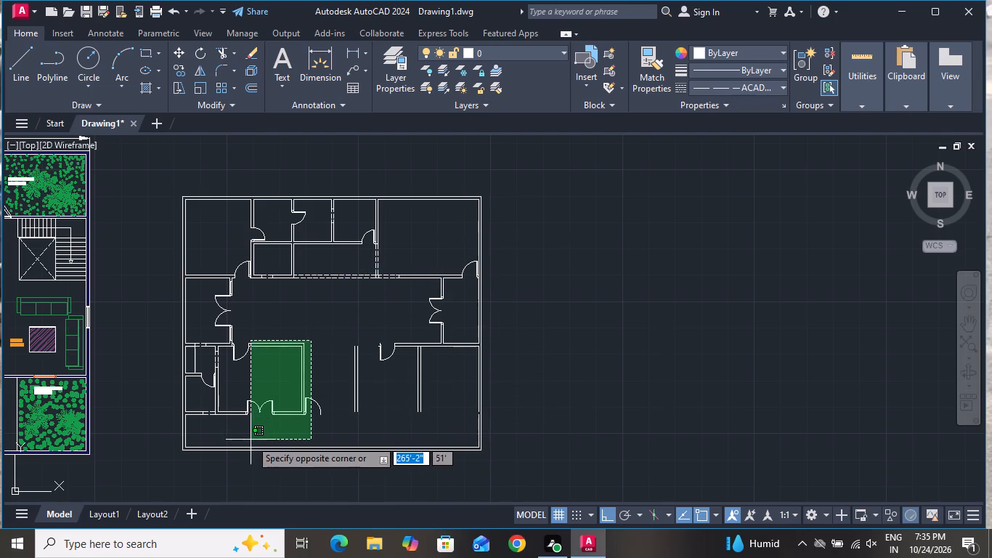
{"action": "left_click", "coordinate": [262, 416]}
{"action": "key", "text": "Delete"}
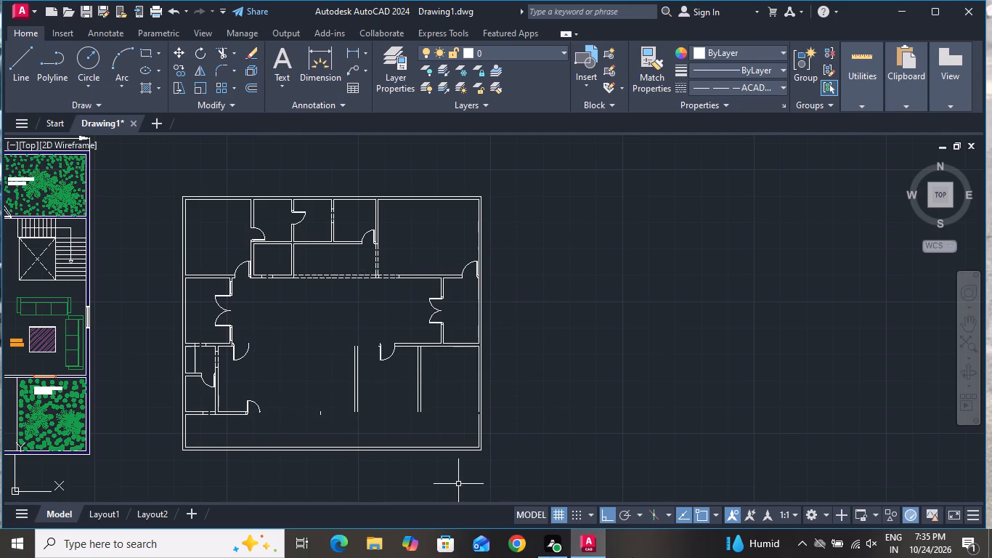
{"action": "left_click_drag", "start_coordinate": [325, 411], "coordinate": [312, 416]}
{"action": "left_click", "coordinate": [295, 424]}
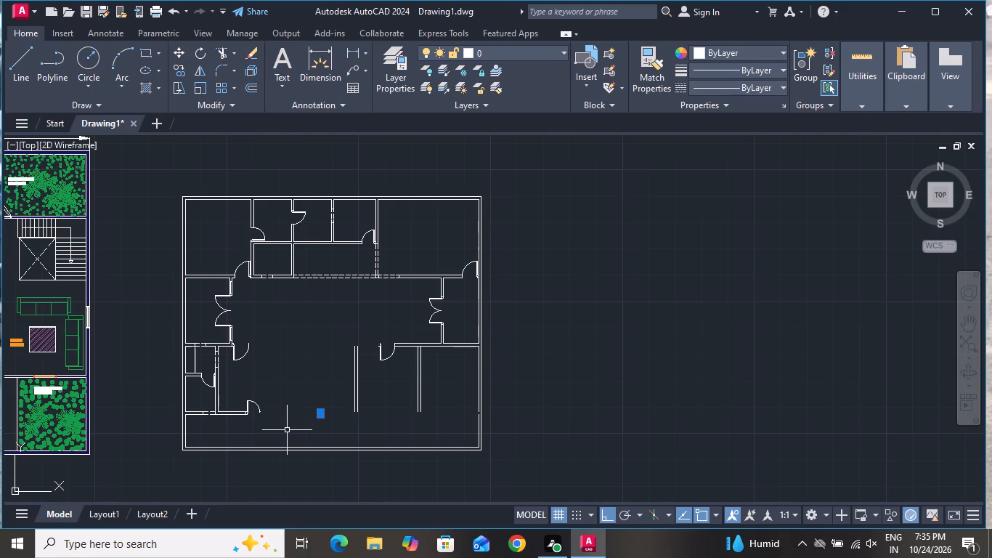
{"action": "key", "text": "Delete"}
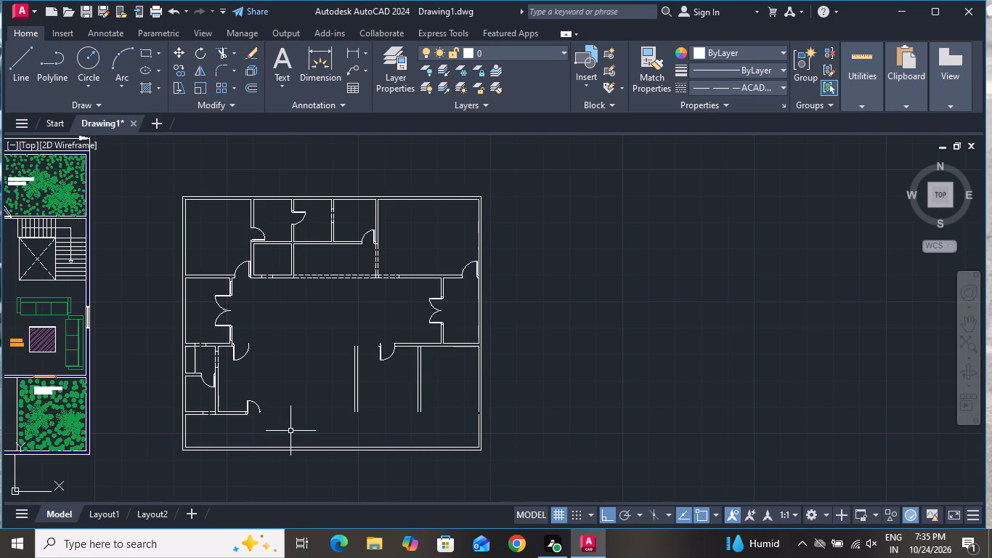
Offset the east face line of the southwest rooms' partition 16'6" east.
{"action": "key", "text": "o"}
{"action": "key", "text": "space"}
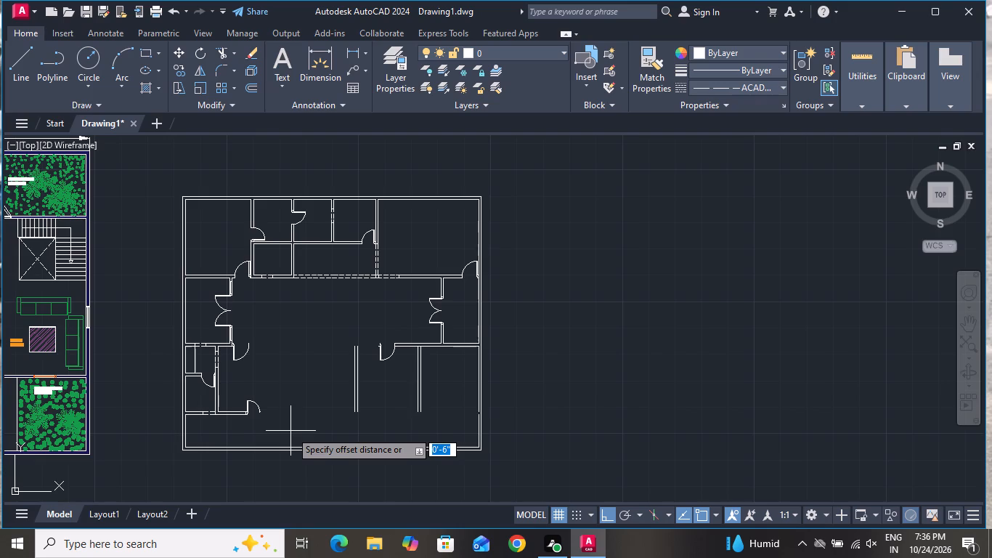
{"action": "type", "text": "16'"}
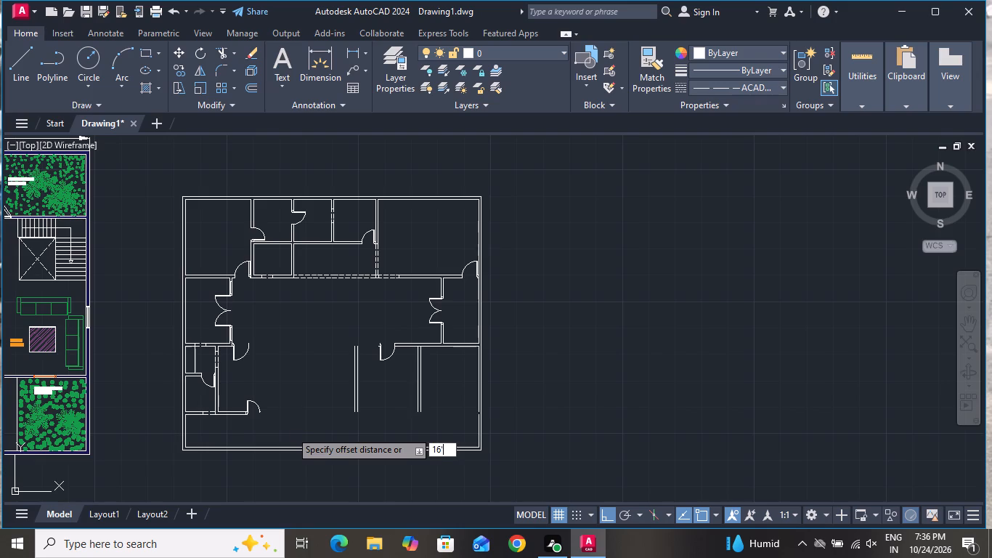
{"action": "type", "text": "6\""}
{"action": "key", "text": "Return"}
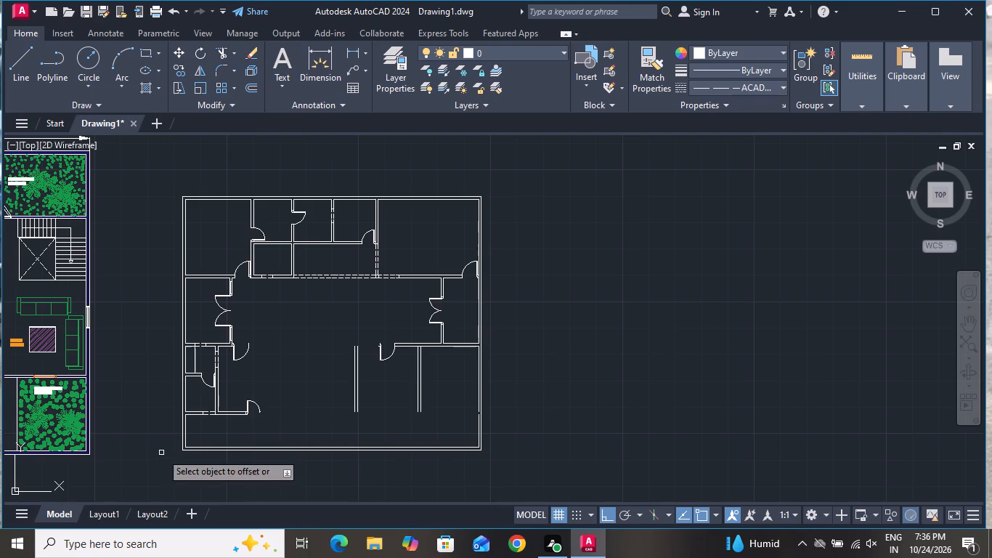
{"action": "left_click", "coordinate": [219, 374]}
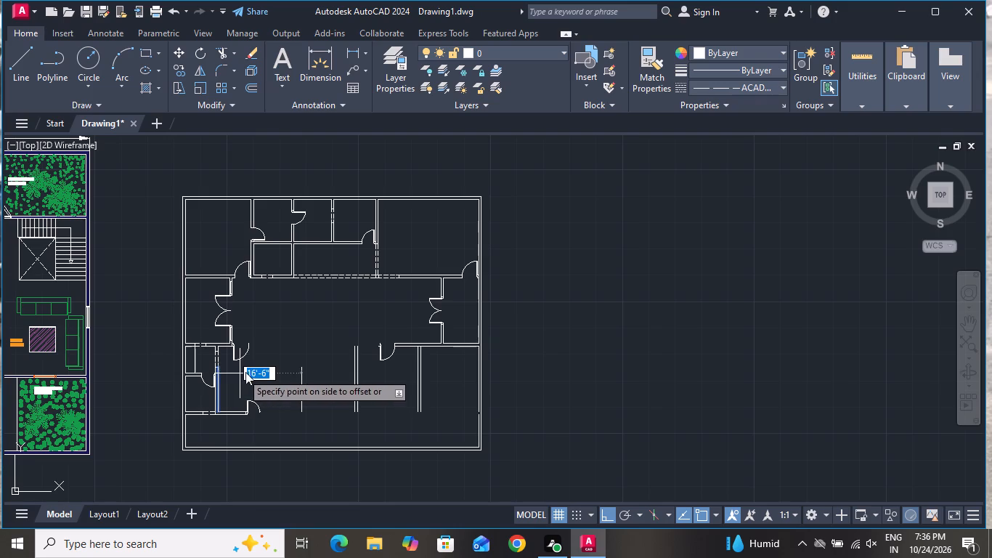
{"action": "left_click", "coordinate": [245, 371]}
{"action": "right_click", "coordinate": [287, 375]}
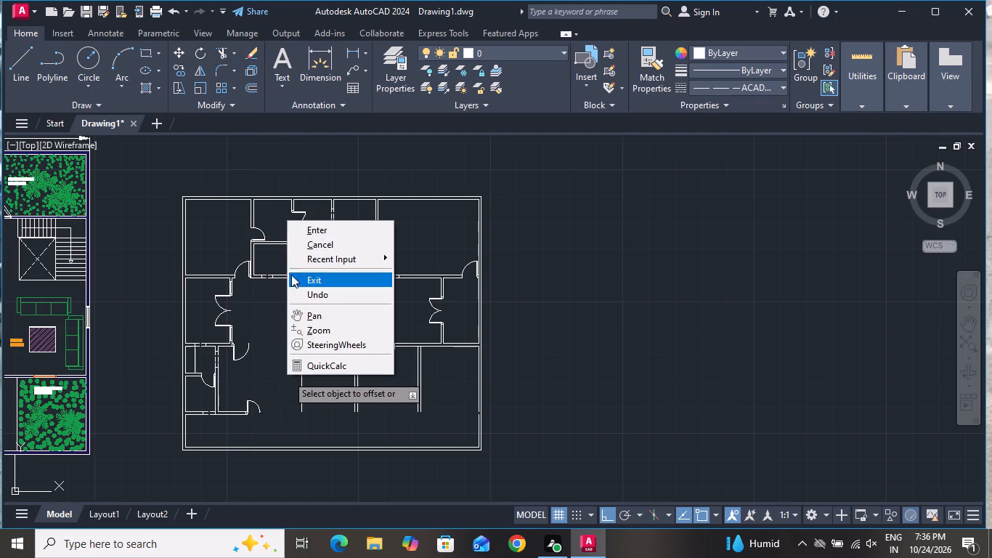
{"action": "left_click", "coordinate": [298, 248]}
Offset the new vertical line in the south-central area 6" east to form a partition wall.
{"action": "type", "text": "O"}
{"action": "key", "text": "space"}
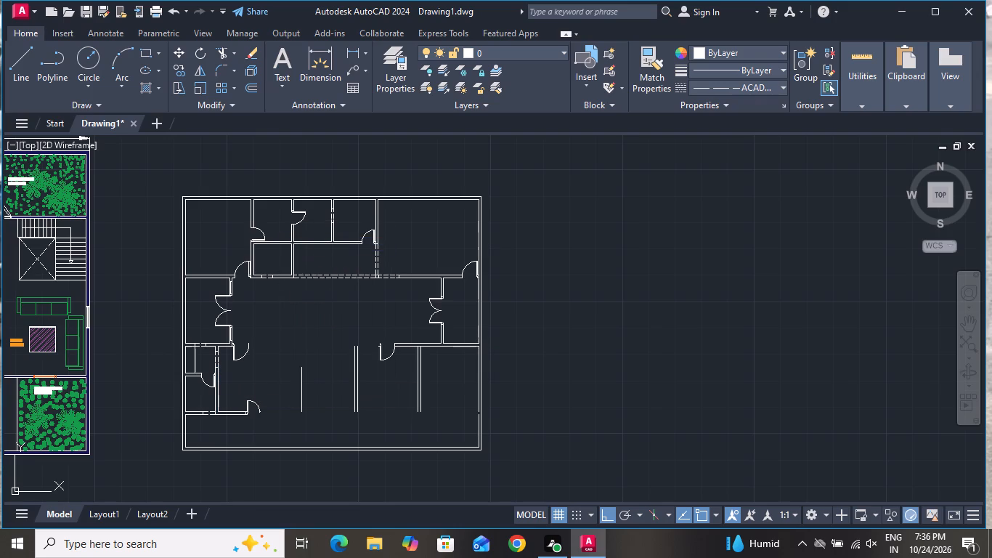
{"action": "key", "text": "6"}
{"action": "key", "text": "shift+quotedbl"}
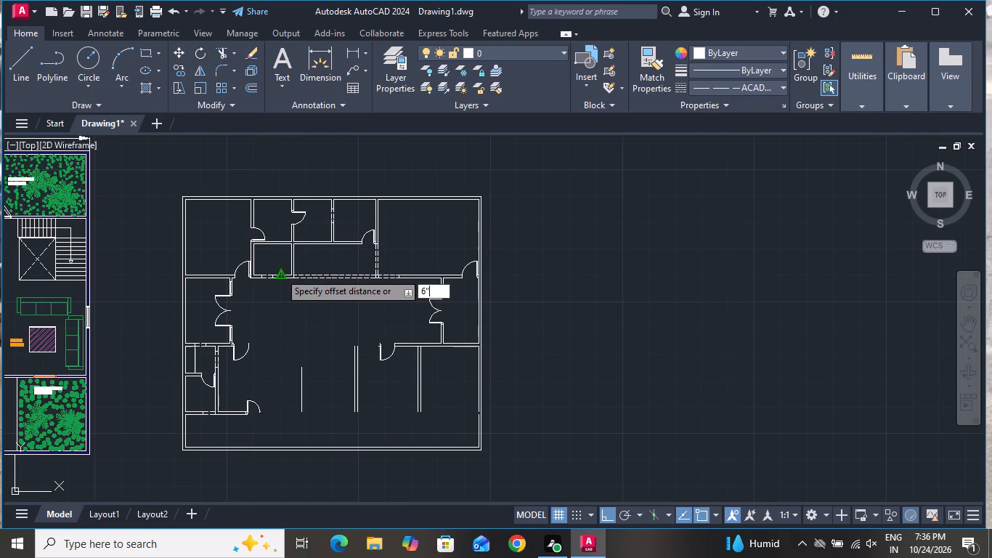
{"action": "key", "text": "Return"}
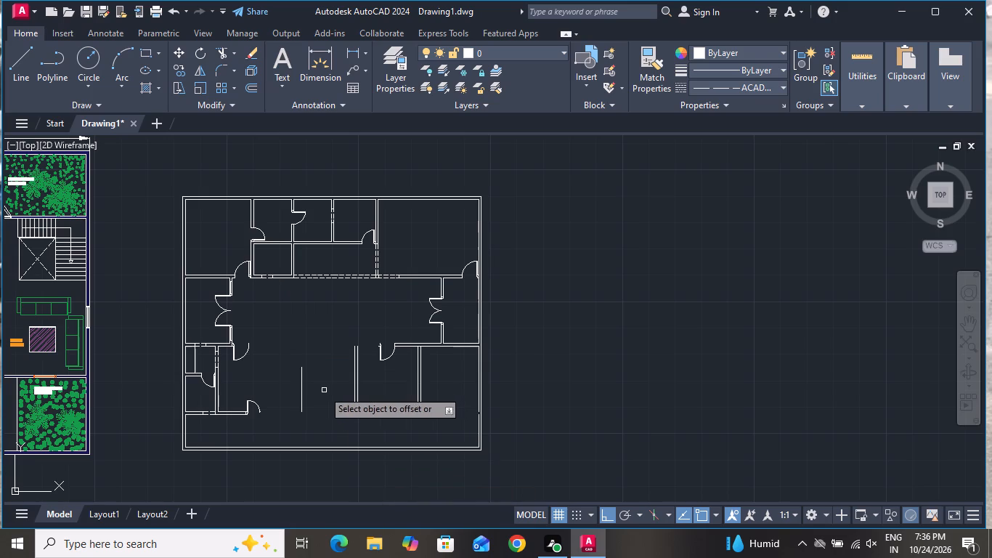
{"action": "left_click", "coordinate": [302, 384]}
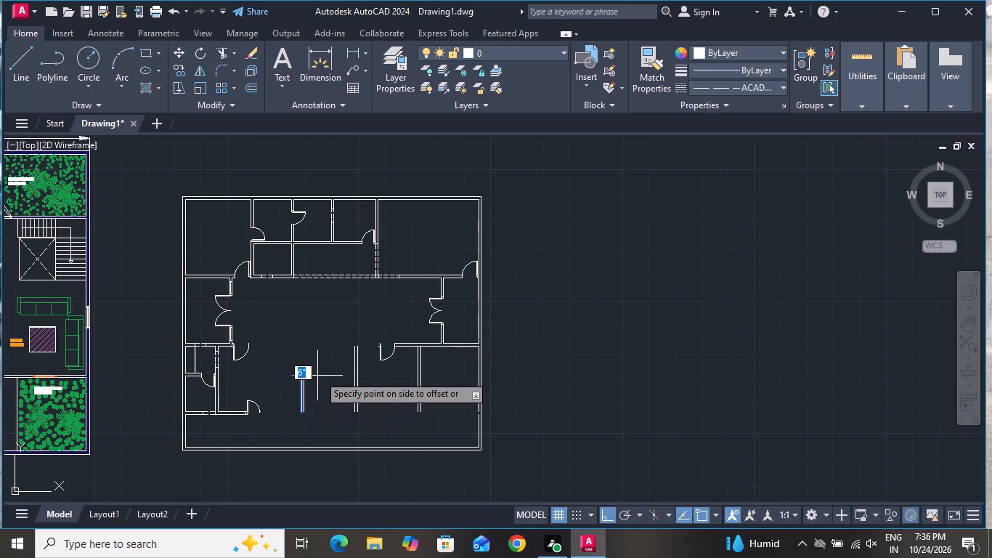
{"action": "left_click_drag", "start_coordinate": [327, 369], "coordinate": [330, 376]}
{"action": "right_click", "coordinate": [329, 389]}
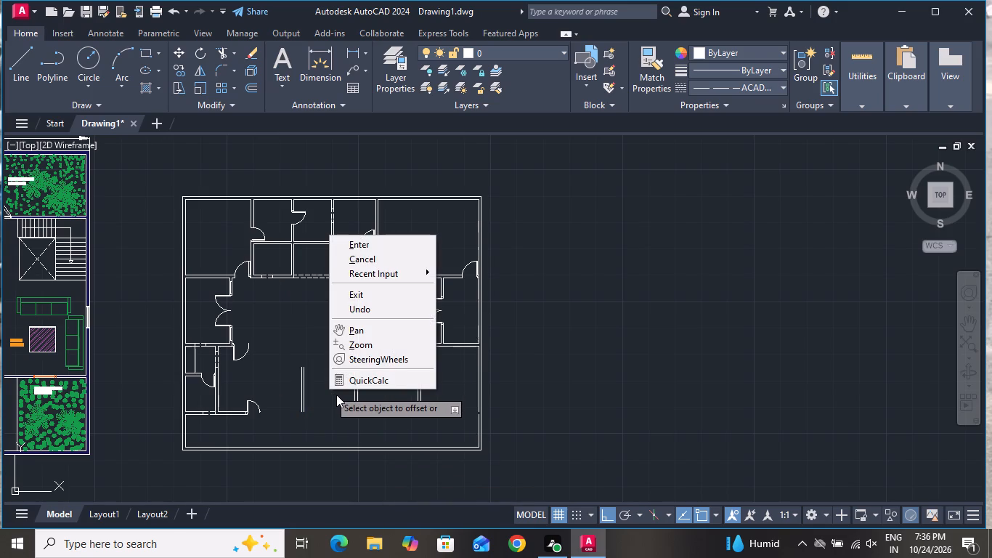
{"action": "left_click", "coordinate": [375, 262]}
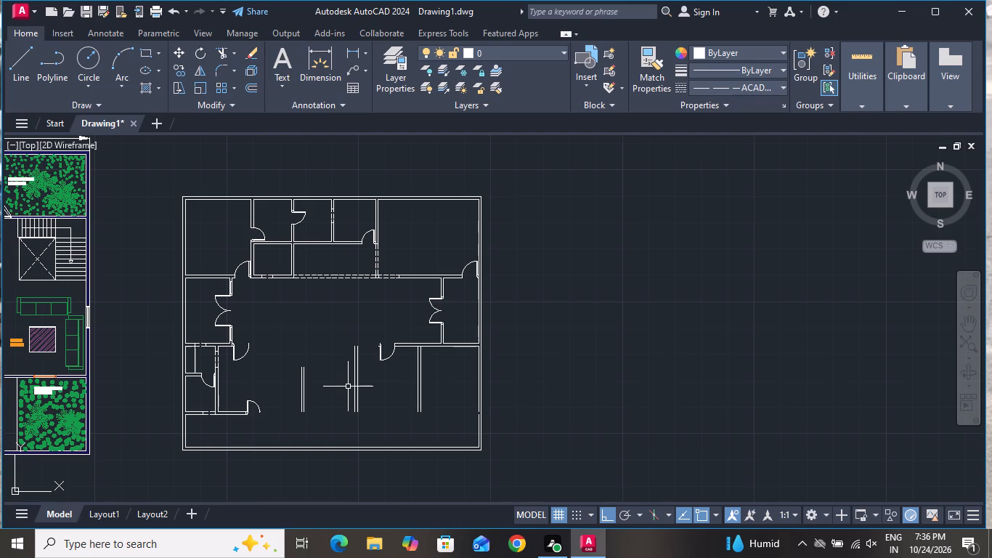
Extend both lines of the southeast room's west partition south to the outer wall.
{"action": "type", "text": "EX"}
{"action": "key", "text": "space"}
{"action": "key", "text": "space"}
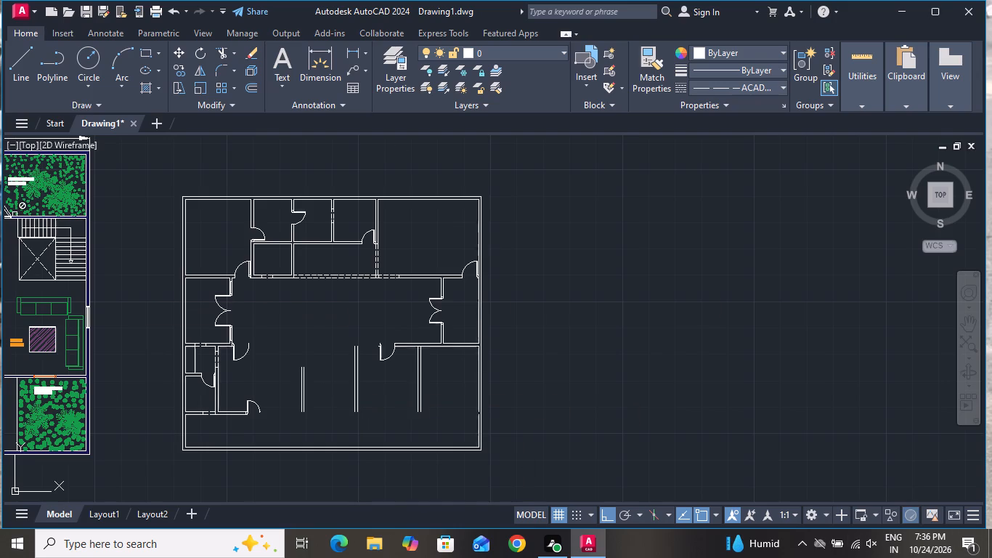
{"action": "left_click", "coordinate": [427, 369]}
{"action": "left_click", "coordinate": [407, 398]}
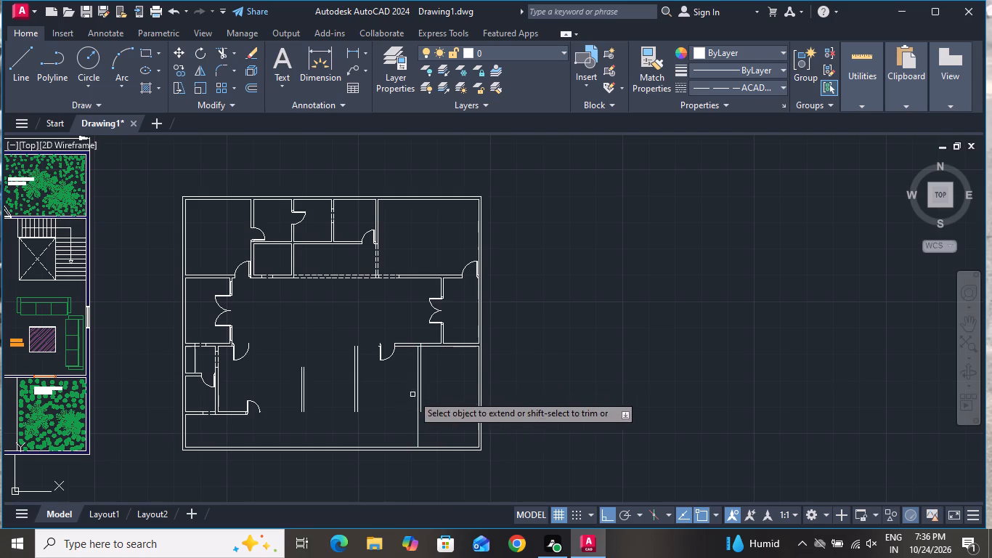
{"action": "left_click", "coordinate": [443, 372]}
{"action": "left_click", "coordinate": [404, 423]}
Extend both lines of the same southeast partition north through the hall and northeast room to the north outer wall.
{"action": "left_click", "coordinate": [429, 362]}
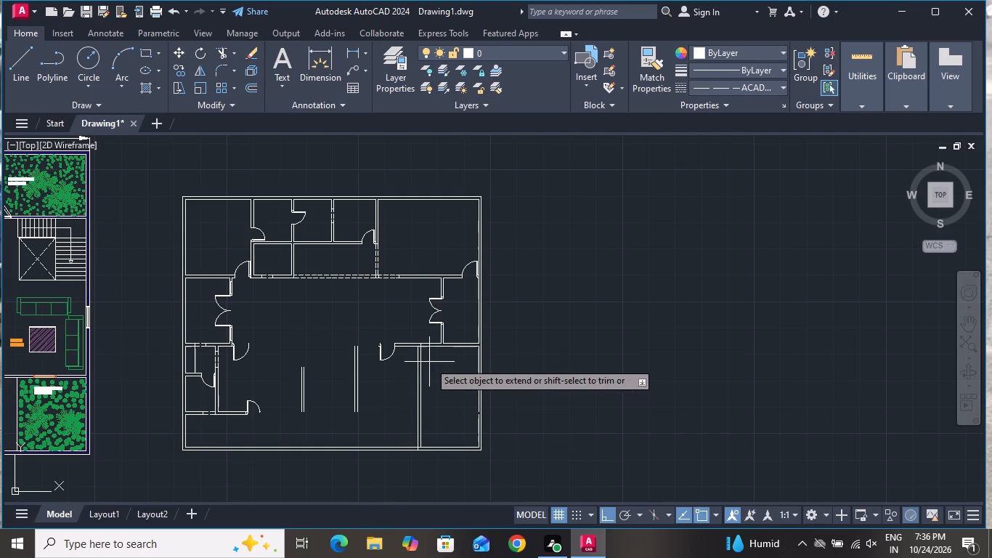
{"action": "left_click", "coordinate": [405, 360]}
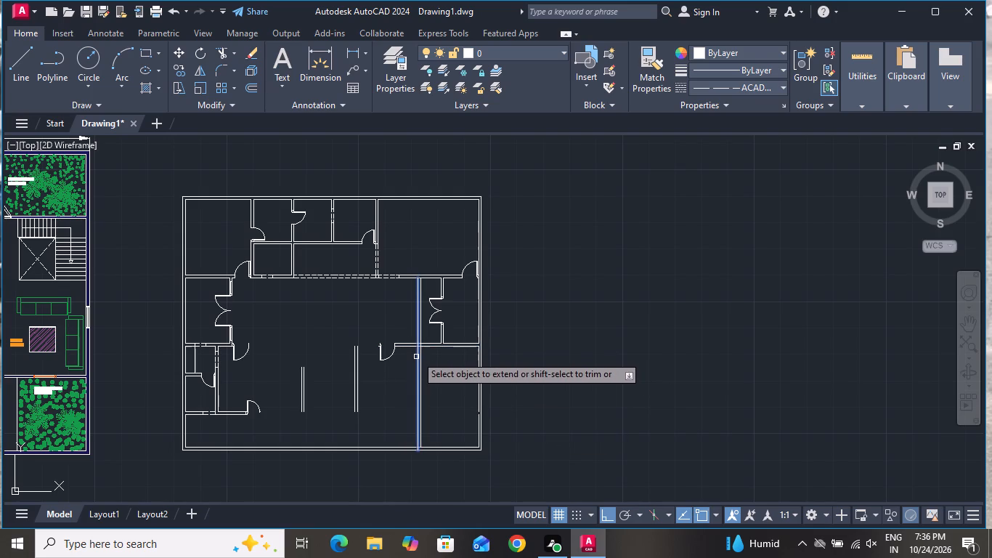
{"action": "left_click", "coordinate": [416, 354]}
{"action": "left_click", "coordinate": [428, 291]}
{"action": "left_click", "coordinate": [420, 297]}
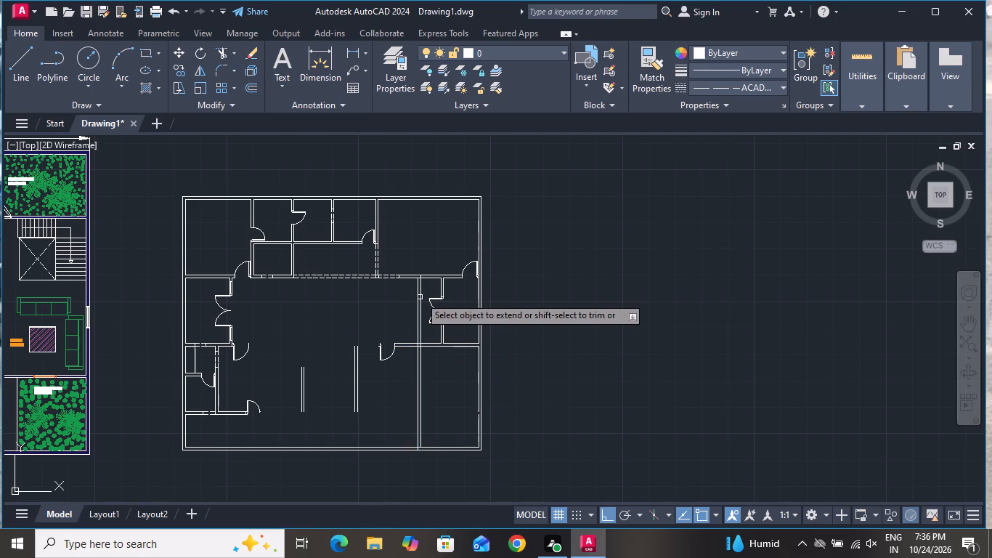
{"action": "left_click_drag", "start_coordinate": [430, 280], "coordinate": [421, 286]}
{"action": "left_click", "coordinate": [416, 294]}
{"action": "left_click_drag", "start_coordinate": [426, 287], "coordinate": [420, 295]}
{"action": "left_click", "coordinate": [412, 299]}
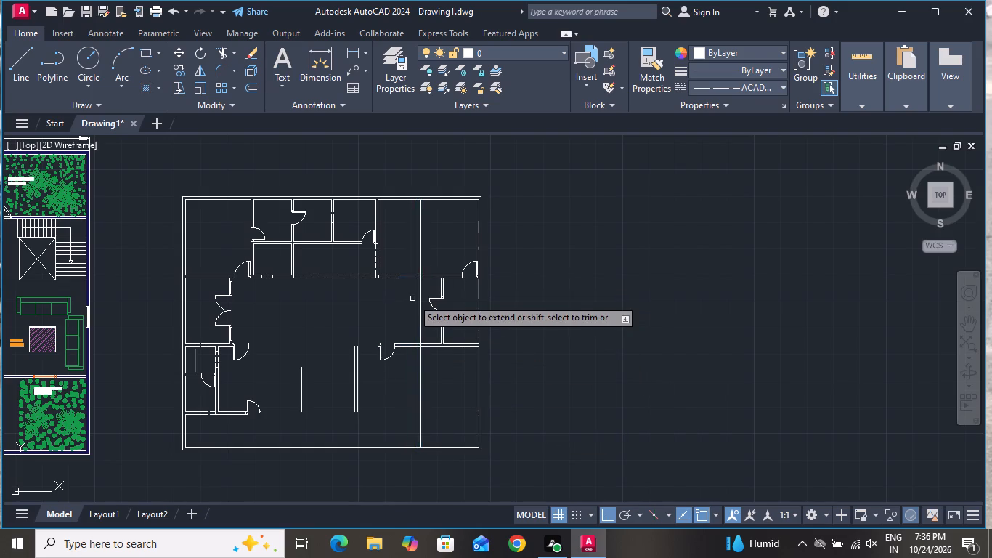
{"action": "left_click", "coordinate": [431, 227]}
{"action": "left_click", "coordinate": [402, 235]}
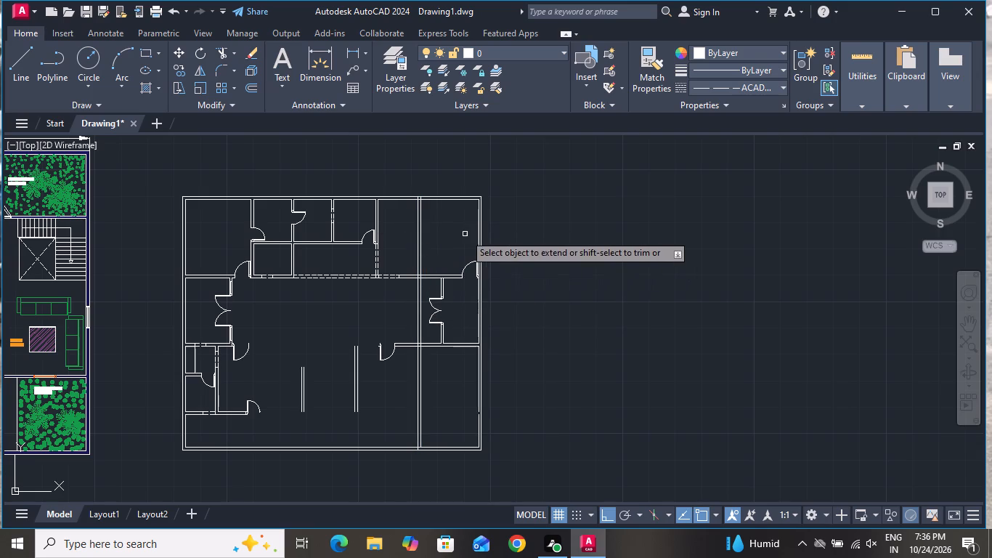
{"action": "right_click", "coordinate": [464, 234]}
{"action": "left_click", "coordinate": [513, 260]}
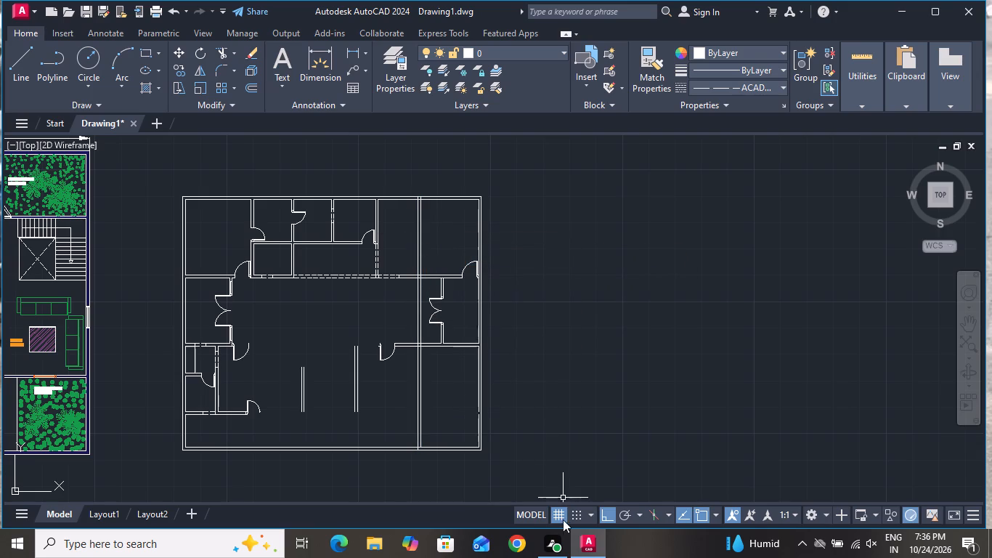
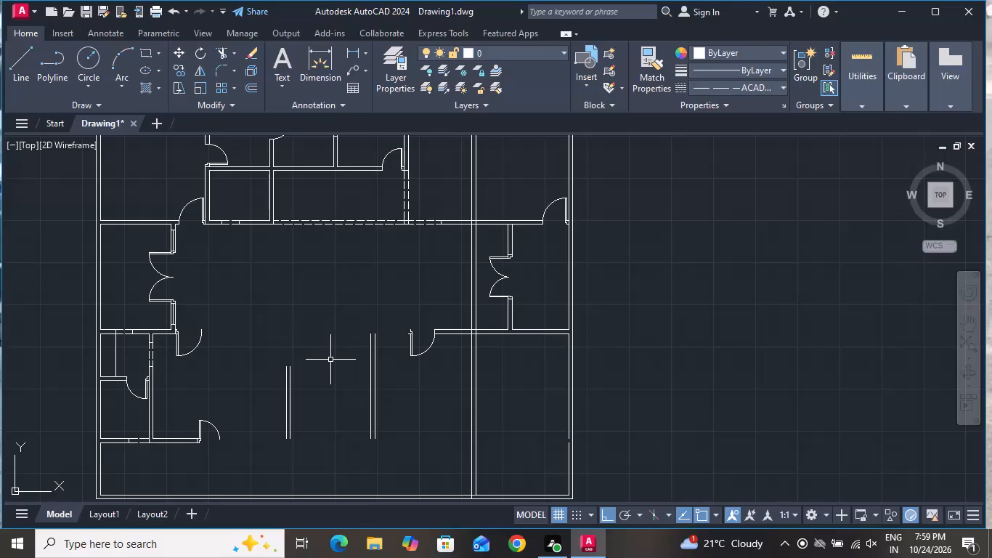
Extend the south face line of the central hall's south wall from its west door east to its east door.
{"action": "type", "text": "EX"}
{"action": "key", "text": "space"}
{"action": "key", "text": "space"}
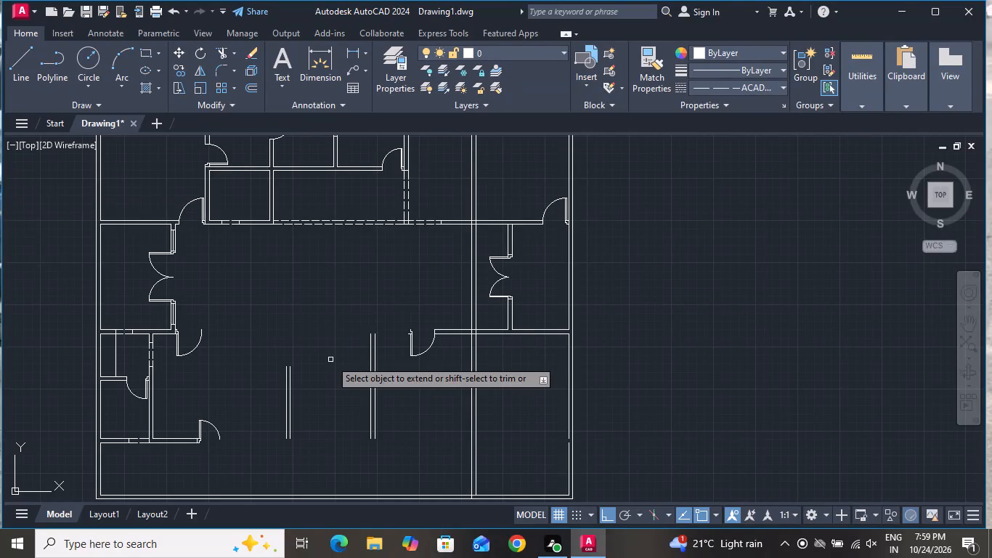
{"action": "left_click", "coordinate": [166, 334]}
{"action": "left_click", "coordinate": [195, 332]}
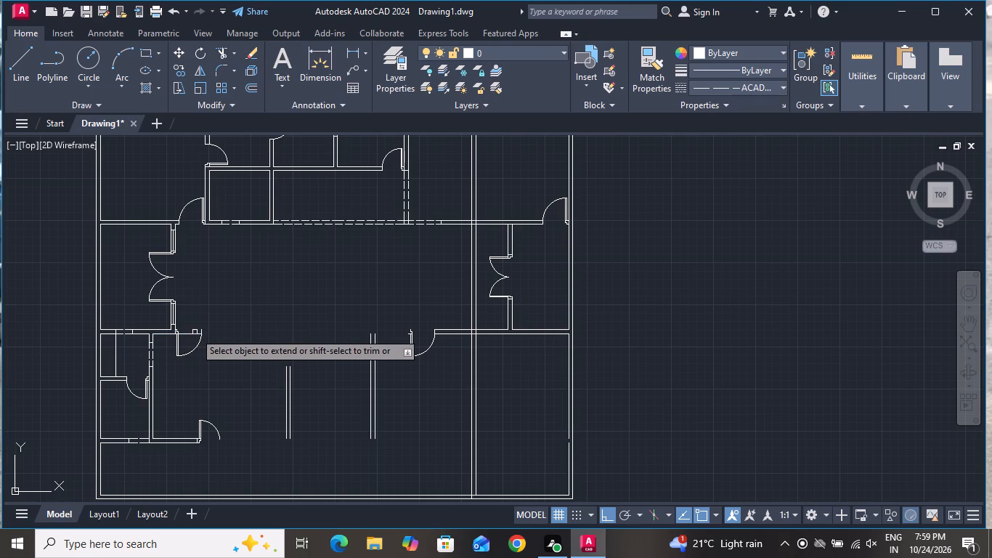
{"action": "left_click", "coordinate": [195, 332]}
{"action": "left_click", "coordinate": [283, 338]}
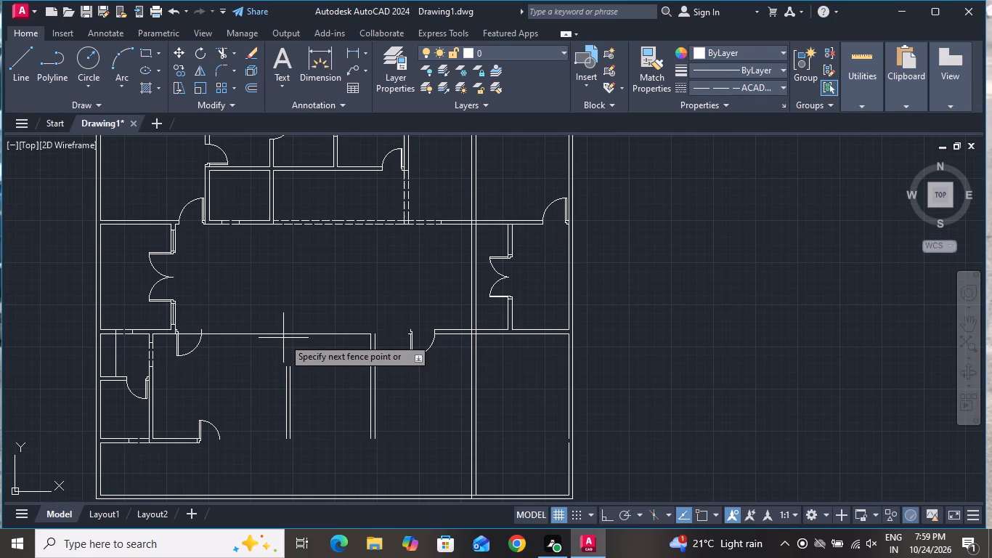
{"action": "left_click", "coordinate": [318, 337]}
{"action": "left_click", "coordinate": [341, 347]}
{"action": "left_click", "coordinate": [349, 324]}
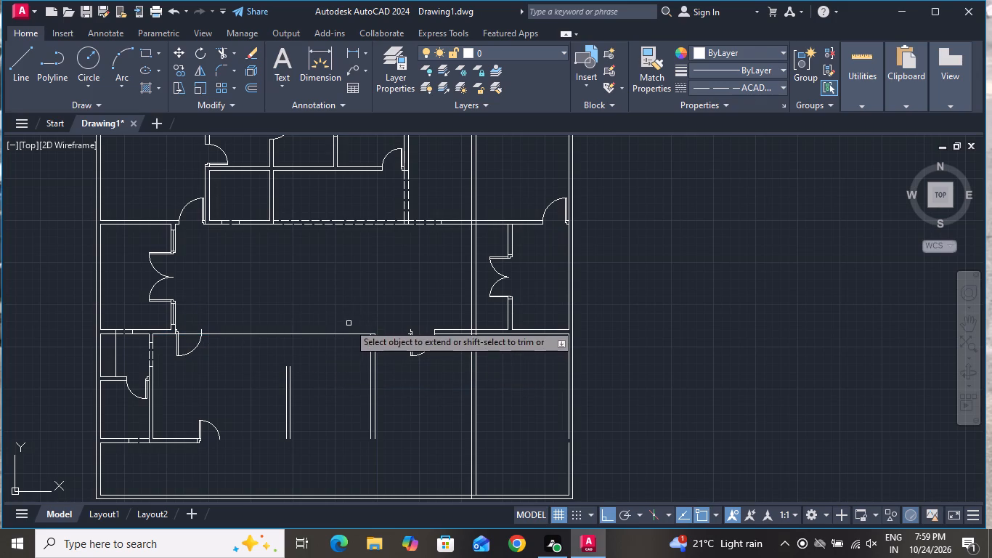
{"action": "left_click", "coordinate": [356, 323]}
{"action": "left_click", "coordinate": [356, 349]}
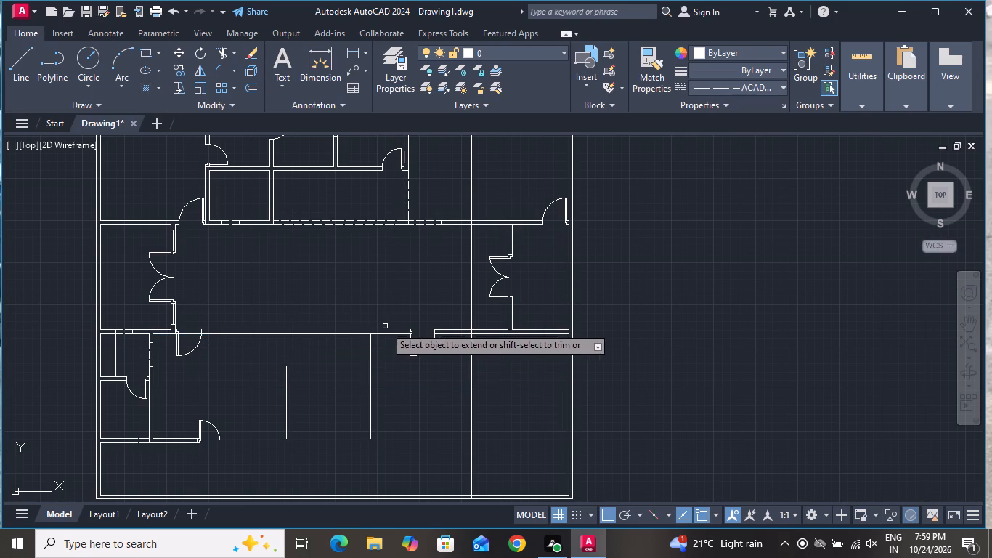
{"action": "left_click_drag", "start_coordinate": [392, 324], "coordinate": [394, 331]}
{"action": "left_click", "coordinate": [394, 345]}
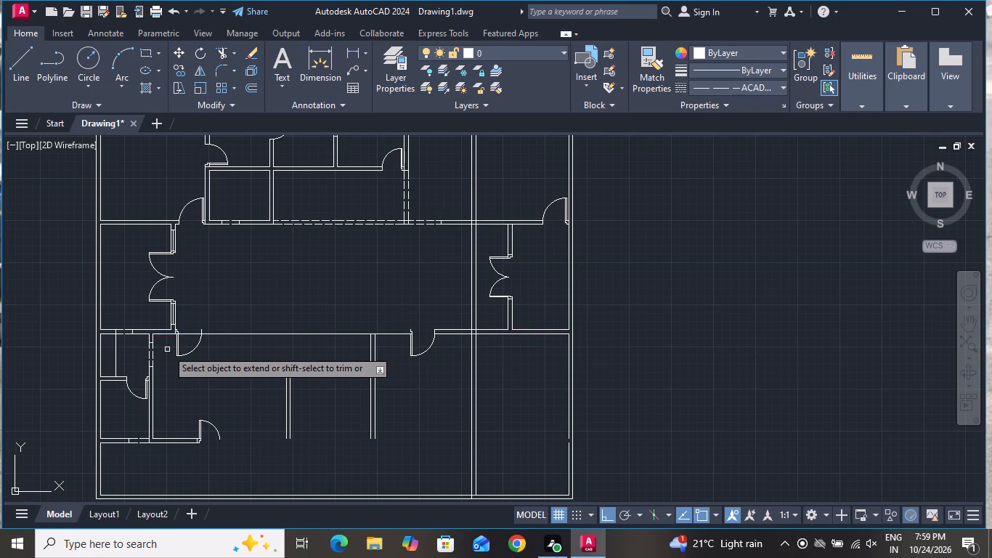
Extend the north face line of the central hall's south wall east across the west door opening to the east door.
{"action": "scroll", "coordinate": [164, 339], "scroll_direction": "up", "scroll_amount": 2}
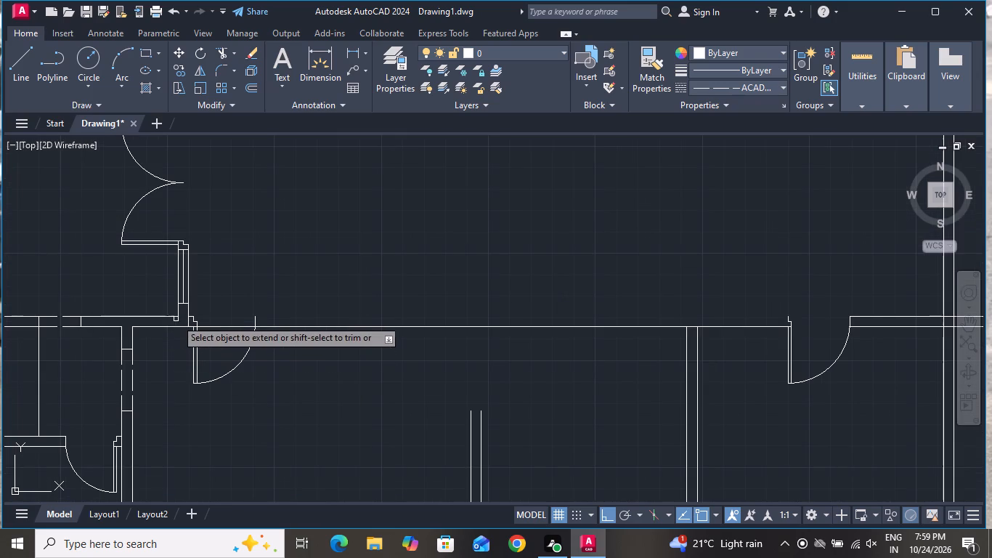
{"action": "left_click", "coordinate": [171, 315]}
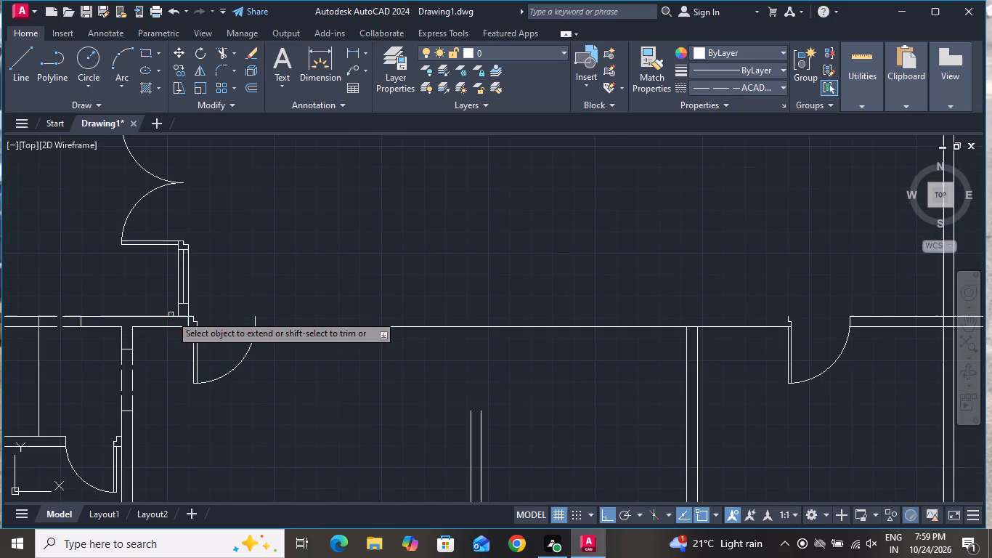
{"action": "left_click", "coordinate": [181, 315]}
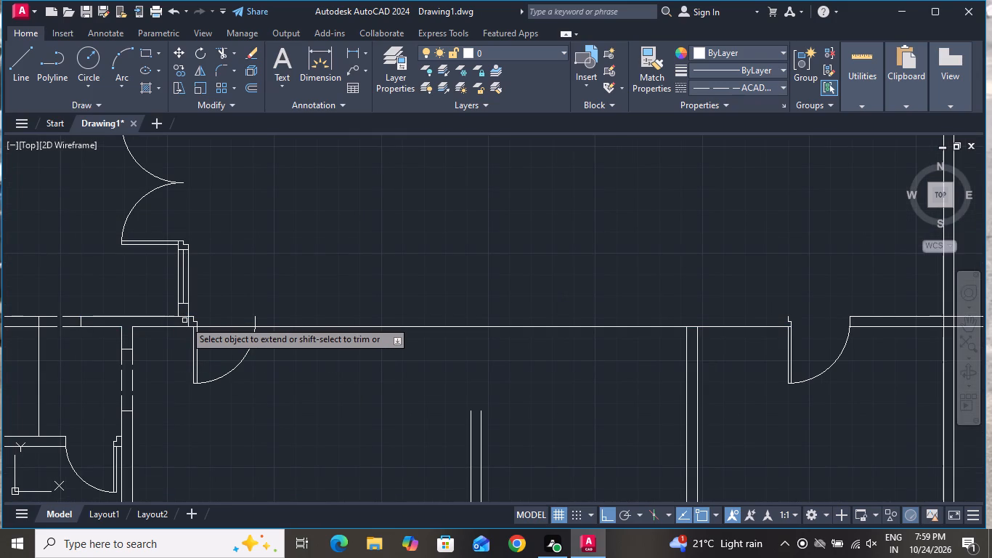
{"action": "left_click", "coordinate": [181, 313]}
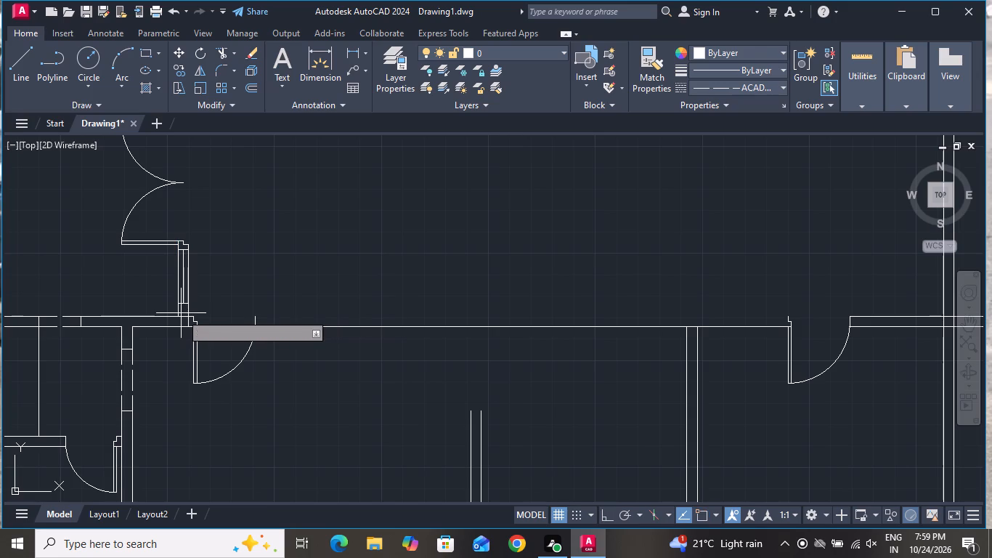
{"action": "left_click", "coordinate": [183, 321]}
{"action": "left_click", "coordinate": [240, 304]}
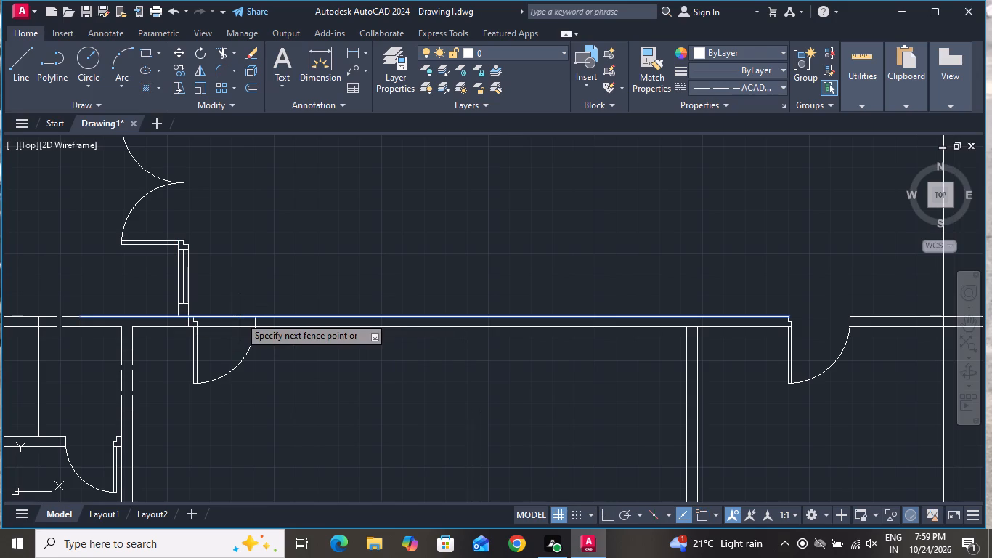
{"action": "left_click", "coordinate": [249, 315]}
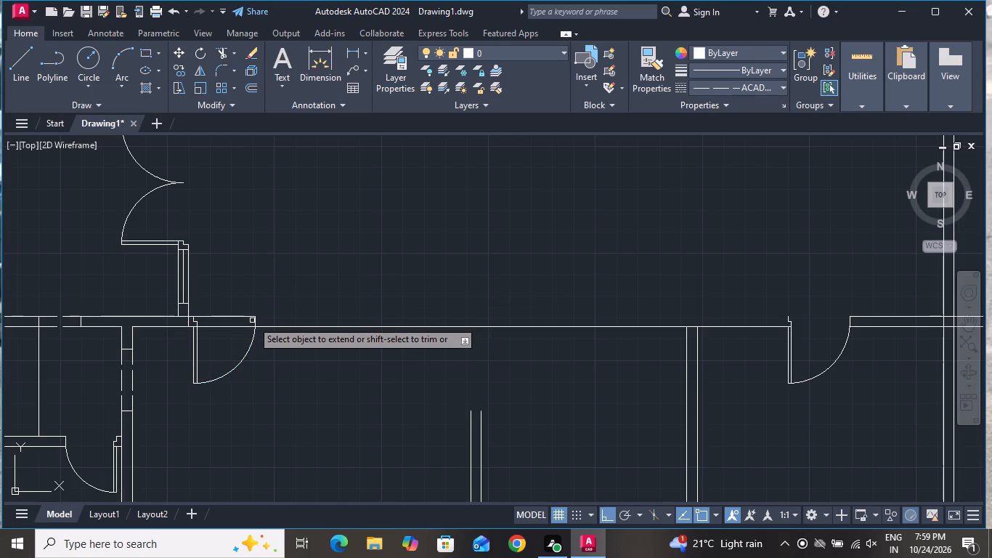
{"action": "left_click", "coordinate": [253, 316]}
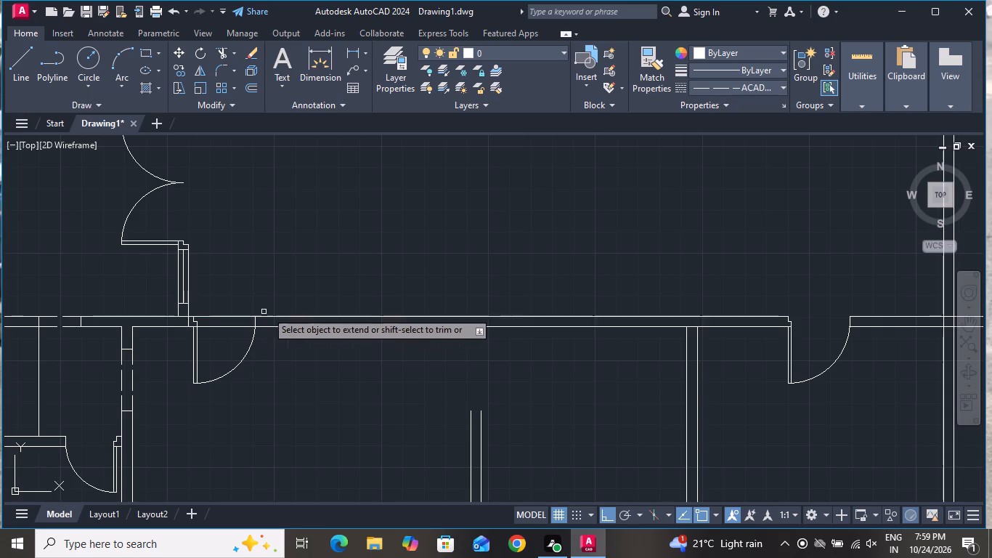
{"action": "right_click_drag", "start_coordinate": [389, 316], "coordinate": [410, 283]}
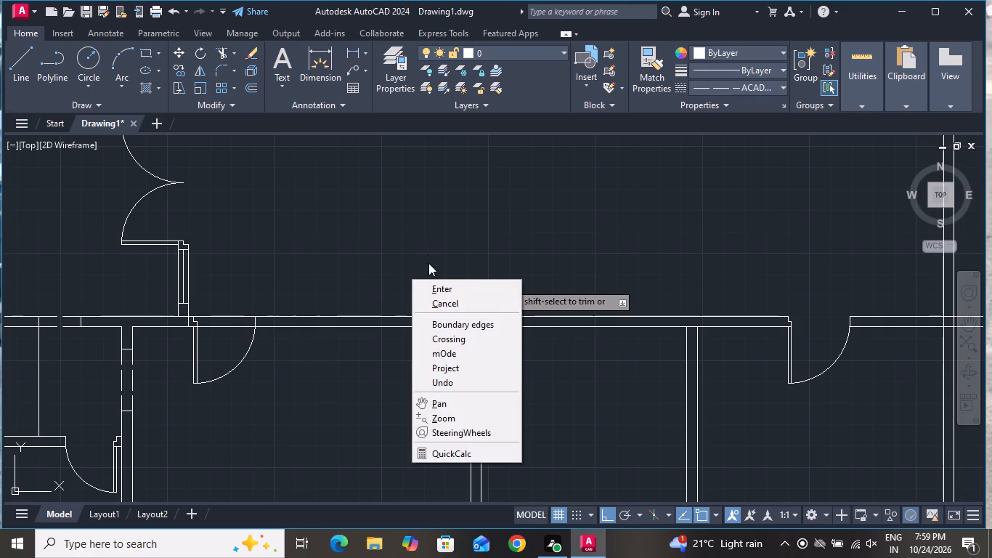
{"action": "left_click", "coordinate": [436, 297]}
{"action": "scroll", "coordinate": [448, 278], "scroll_direction": "down", "scroll_amount": 2}
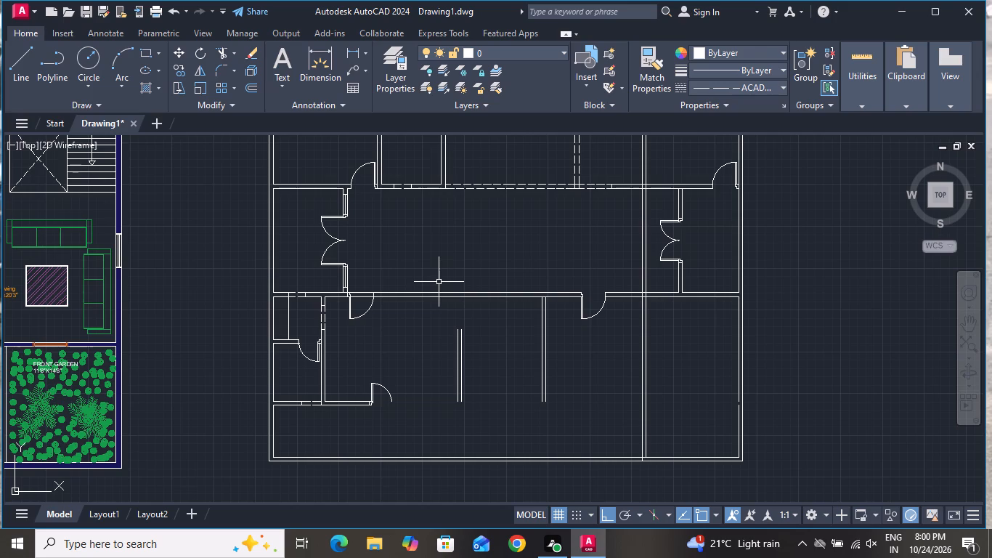
Extend the north face line of the southwest rooms' south wall east past its door, through both lines of the first free-standing partition.
{"action": "key", "text": "e"}
{"action": "type", "text": "X"}
{"action": "key", "text": "space"}
{"action": "key", "text": "space"}
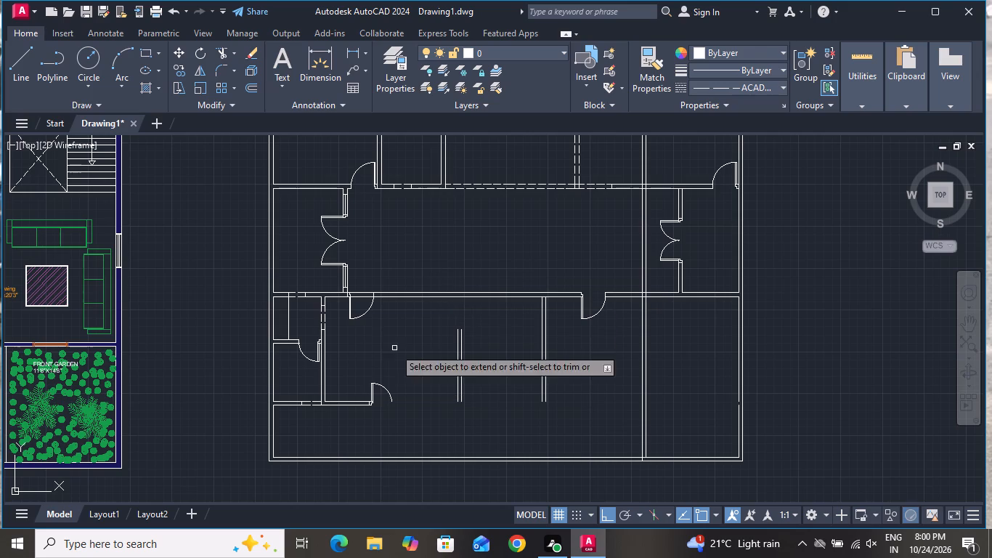
{"action": "left_click", "coordinate": [341, 389]}
{"action": "left_click", "coordinate": [349, 428]}
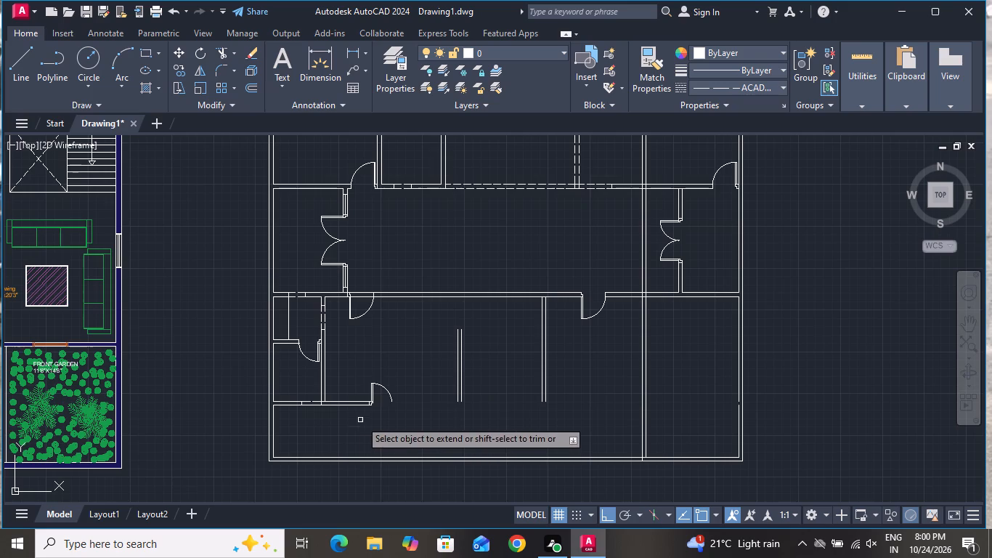
{"action": "left_click", "coordinate": [369, 393]}
{"action": "scroll", "coordinate": [367, 413], "scroll_direction": "up", "scroll_amount": 3}
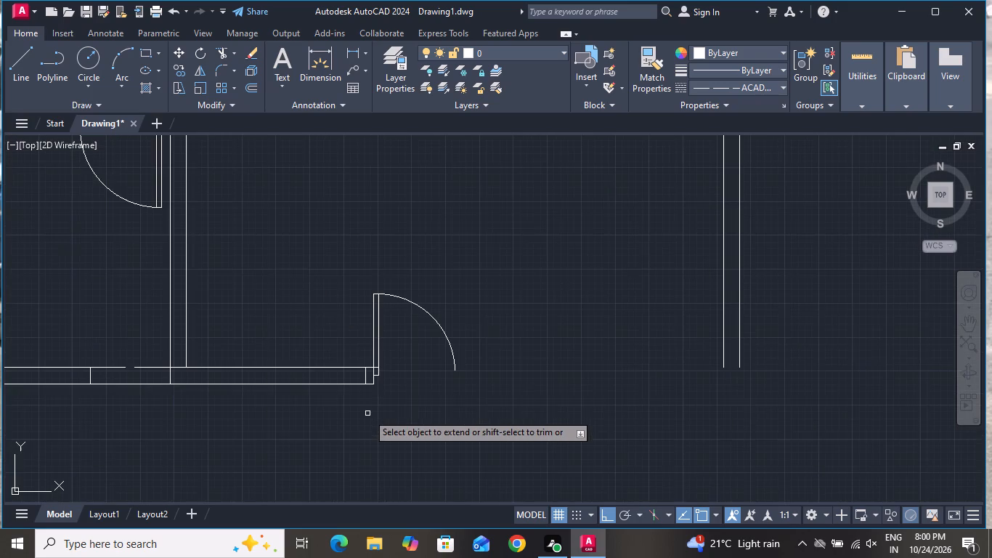
{"action": "left_click", "coordinate": [369, 368]}
{"action": "left_click", "coordinate": [403, 365]}
{"action": "left_click", "coordinate": [411, 400]}
{"action": "left_click", "coordinate": [429, 360]}
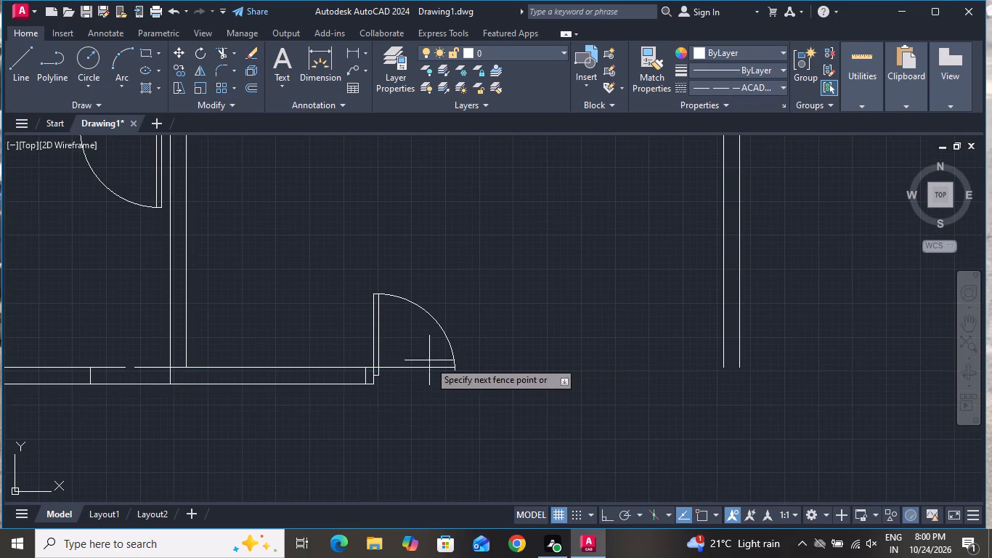
{"action": "scroll", "coordinate": [434, 409], "scroll_direction": "down", "scroll_amount": 1}
{"action": "left_click", "coordinate": [434, 409]}
{"action": "left_click", "coordinate": [502, 344]}
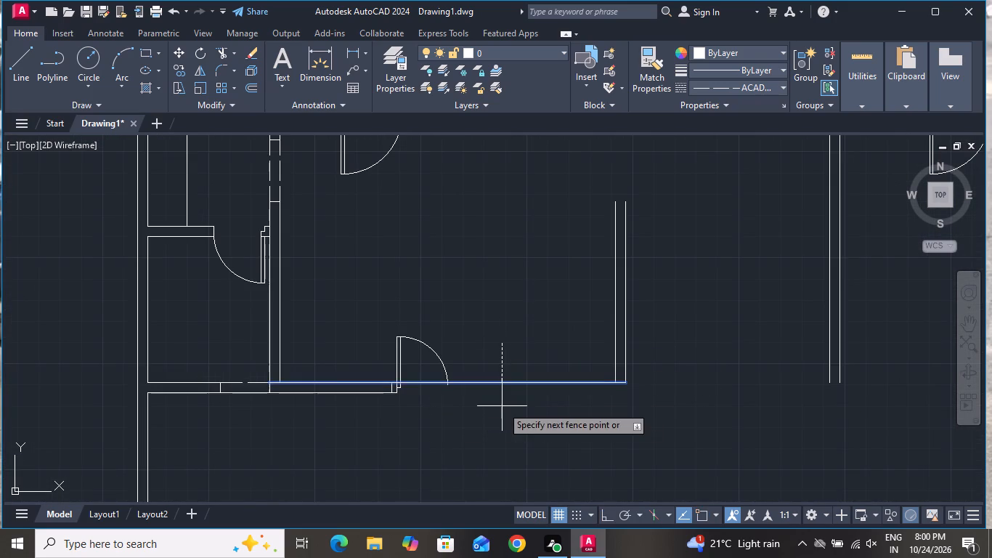
{"action": "left_click", "coordinate": [502, 406]}
Continue extending the same wall line east through the second free-standing partition to the long southeast partition.
{"action": "left_click", "coordinate": [548, 352]}
{"action": "left_click", "coordinate": [548, 411]}
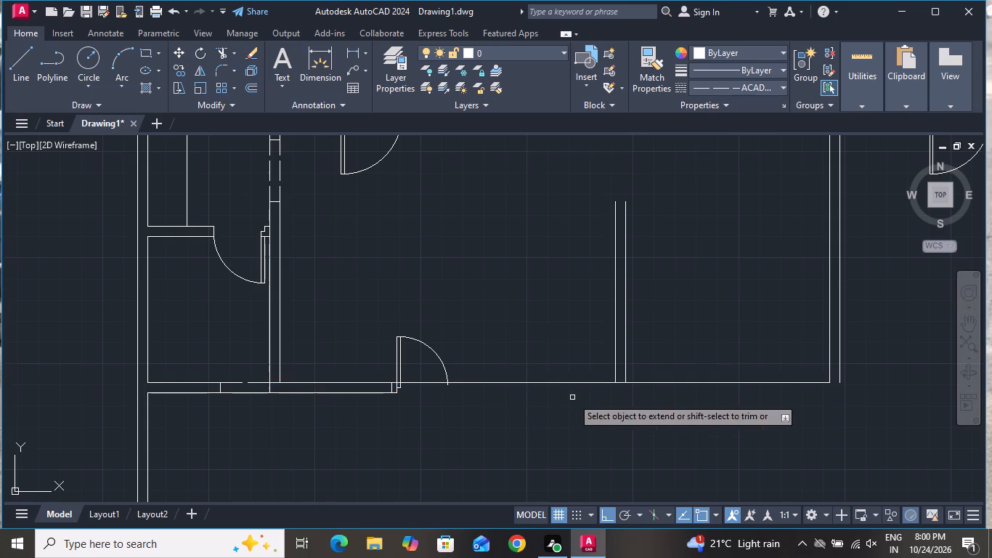
{"action": "left_click", "coordinate": [685, 355]}
{"action": "left_click", "coordinate": [664, 434]}
{"action": "scroll", "coordinate": [666, 393], "scroll_direction": "down", "scroll_amount": 3}
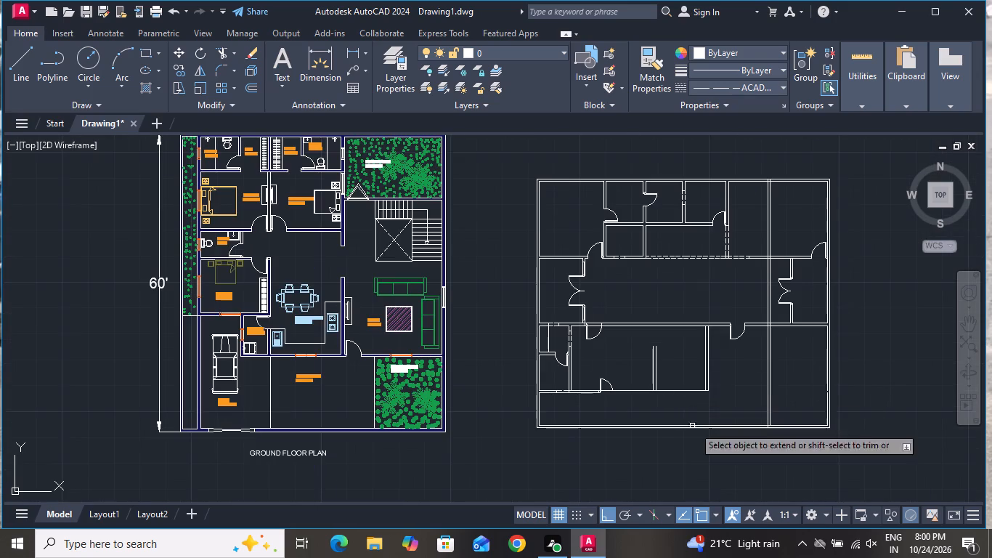
{"action": "left_click", "coordinate": [690, 384]}
{"action": "left_click", "coordinate": [692, 406]}
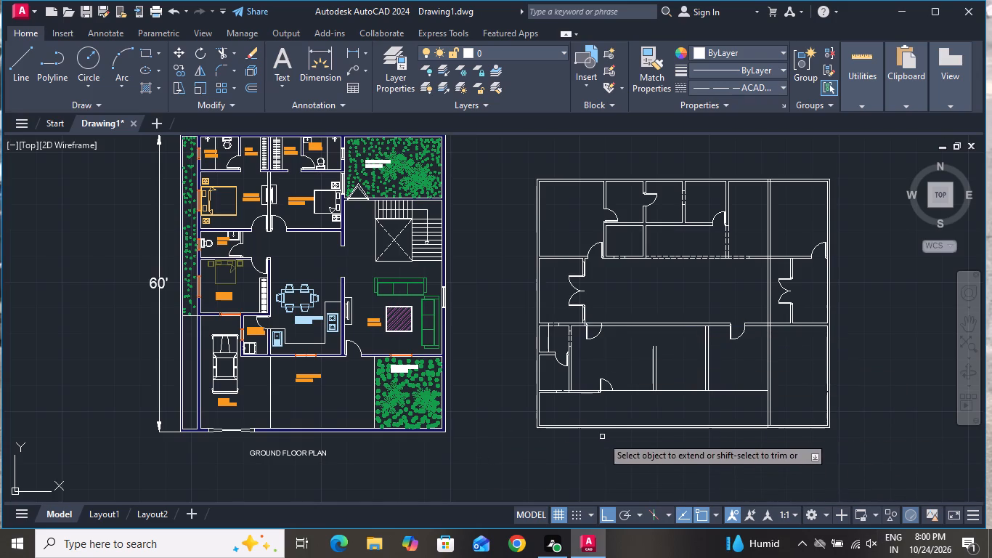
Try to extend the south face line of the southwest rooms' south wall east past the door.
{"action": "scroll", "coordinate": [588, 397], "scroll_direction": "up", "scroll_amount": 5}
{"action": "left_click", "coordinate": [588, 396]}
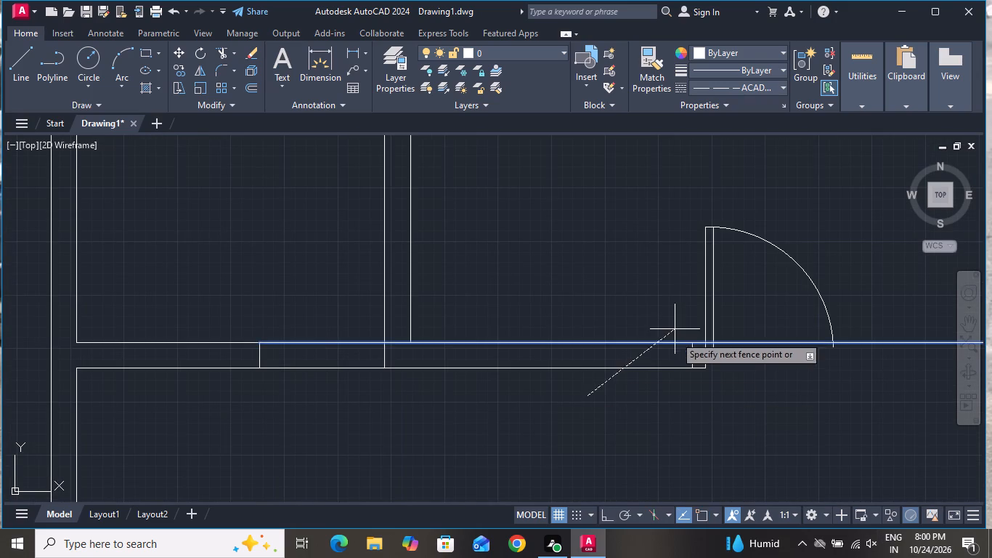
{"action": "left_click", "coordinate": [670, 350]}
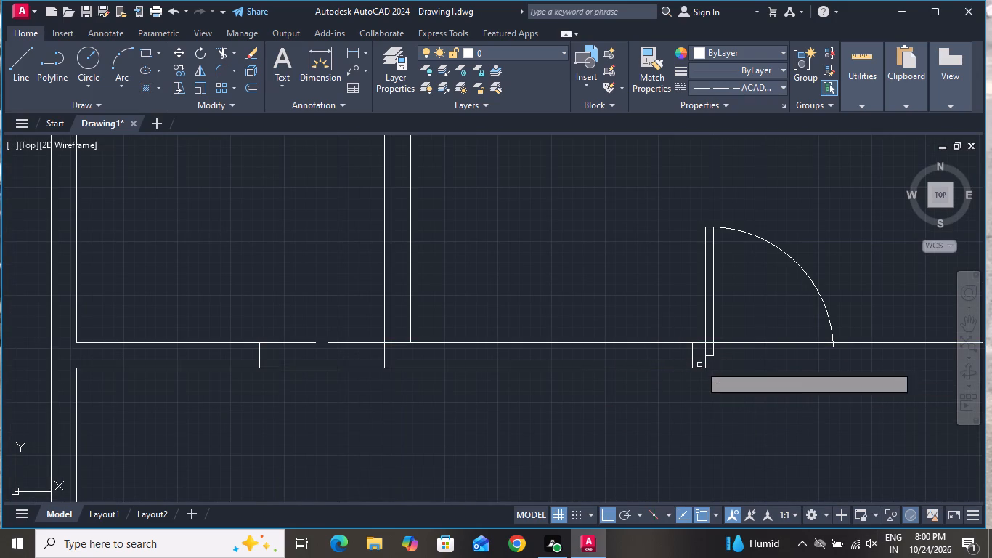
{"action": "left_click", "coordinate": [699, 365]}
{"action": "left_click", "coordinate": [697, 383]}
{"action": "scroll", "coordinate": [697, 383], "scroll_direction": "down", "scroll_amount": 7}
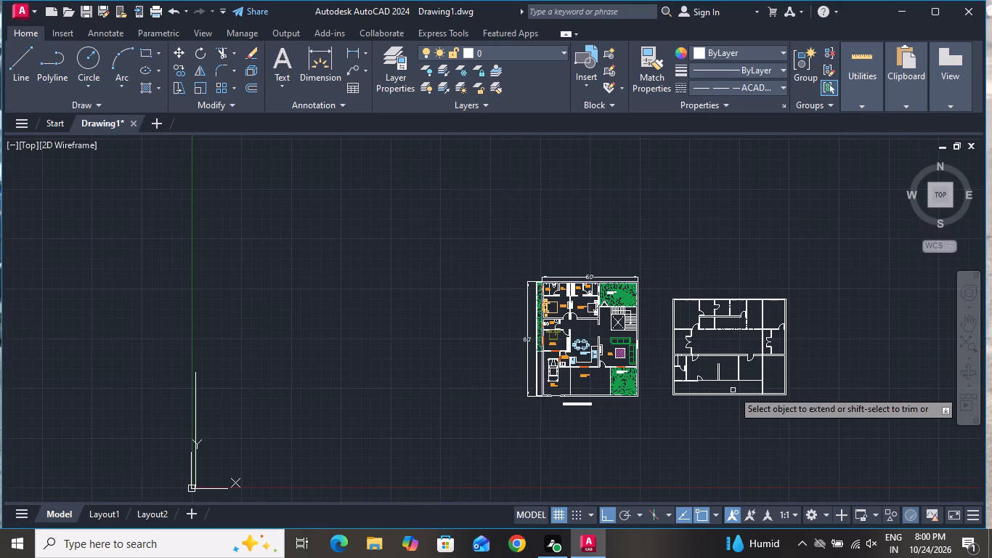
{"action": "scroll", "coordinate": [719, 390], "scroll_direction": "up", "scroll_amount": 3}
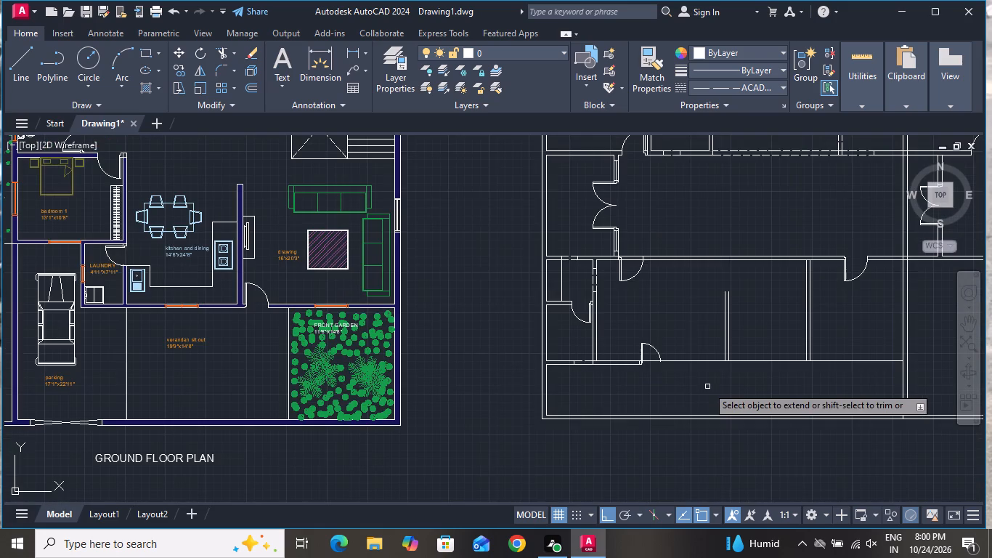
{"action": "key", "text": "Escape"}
Offset the extended south wall line 6" south to form the wall's other face.
{"action": "type", "text": "O 6"}
{"action": "key", "text": "shift+quotedbl"}
{"action": "key", "text": "Return"}
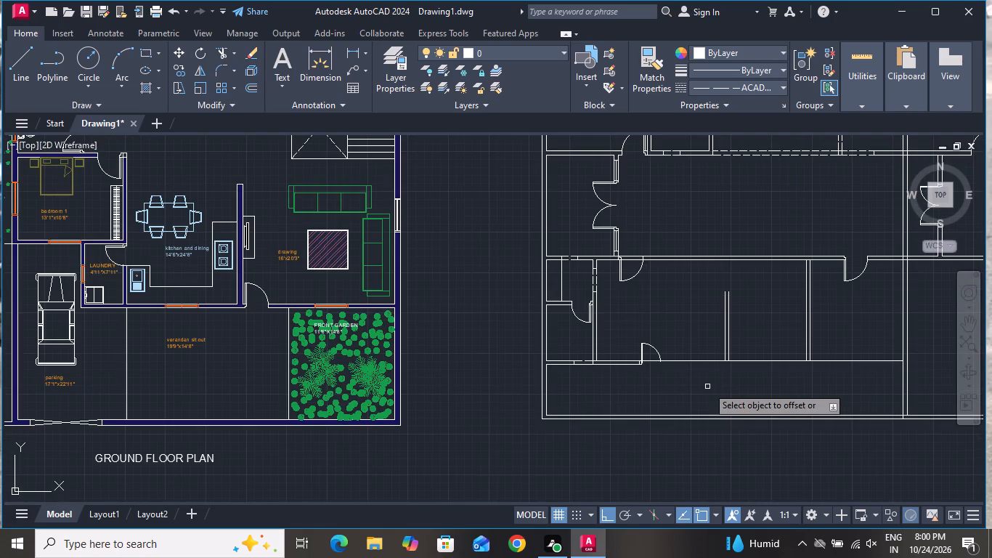
{"action": "left_click", "coordinate": [680, 361]}
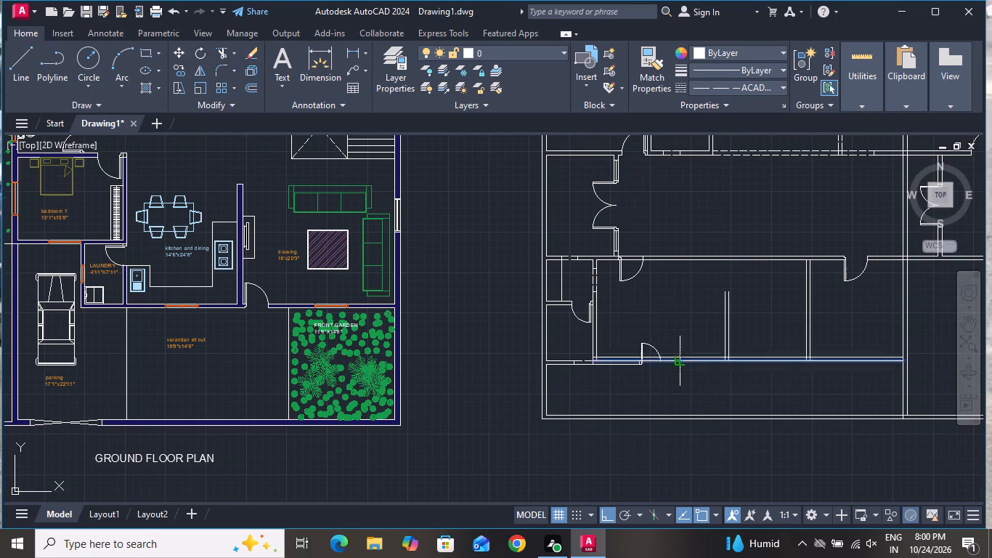
{"action": "left_click", "coordinate": [680, 387]}
{"action": "right_click", "coordinate": [680, 388]}
{"action": "left_click", "coordinate": [711, 262]}
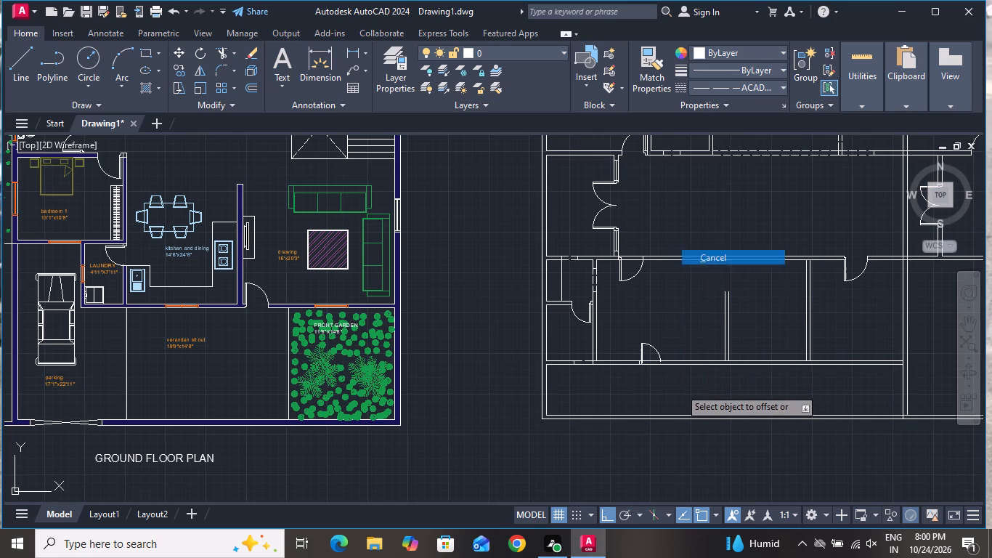
Trim both lines of the central hall's south wall out of the door opening beside the southwest rooms.
{"action": "scroll", "coordinate": [655, 357], "scroll_direction": "up", "scroll_amount": 3}
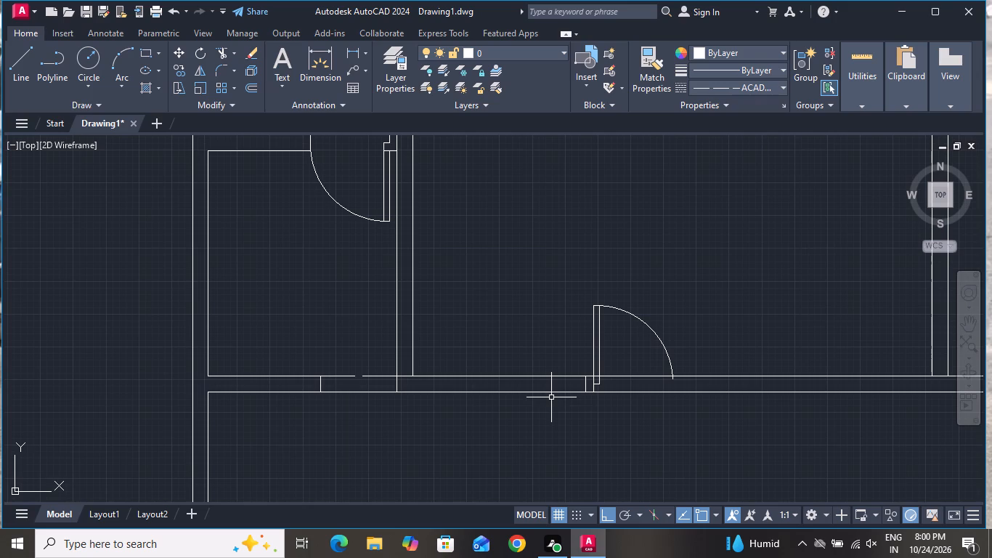
{"action": "scroll", "coordinate": [551, 397], "scroll_direction": "down", "scroll_amount": 3}
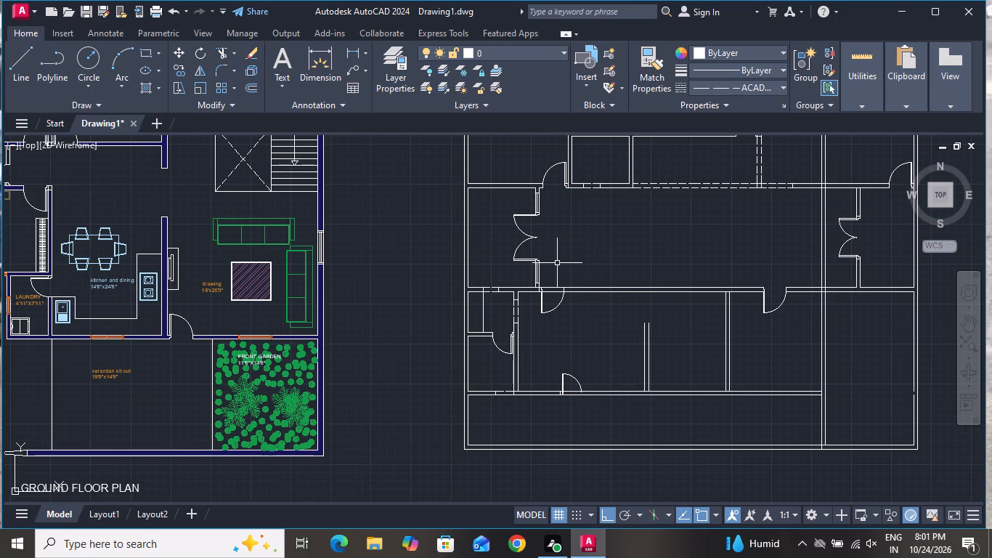
{"action": "scroll", "coordinate": [557, 264], "scroll_direction": "up", "scroll_amount": 4}
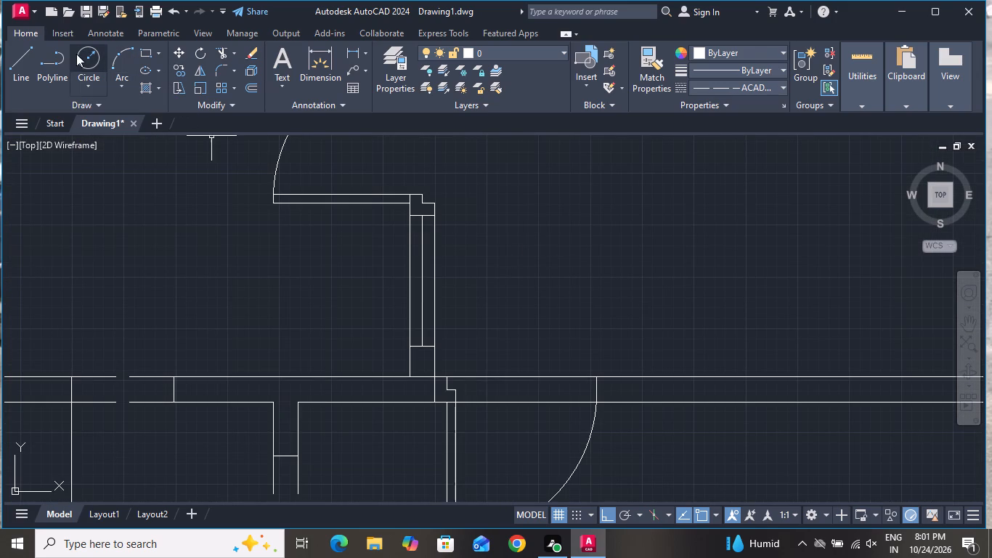
{"action": "left_click", "coordinate": [227, 54]}
{"action": "left_click", "coordinate": [559, 355]}
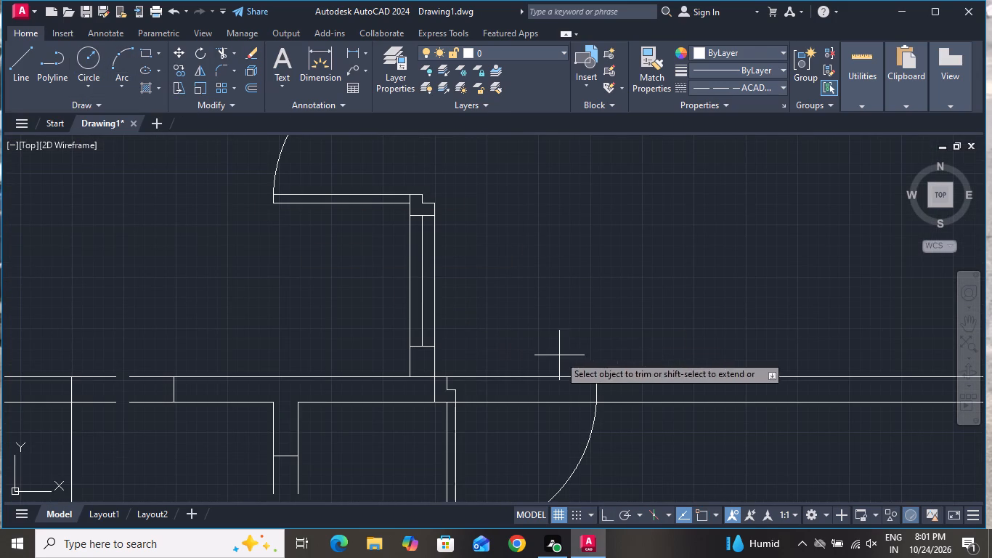
{"action": "left_click", "coordinate": [527, 435]}
{"action": "scroll", "coordinate": [638, 267], "scroll_direction": "down", "scroll_amount": 2}
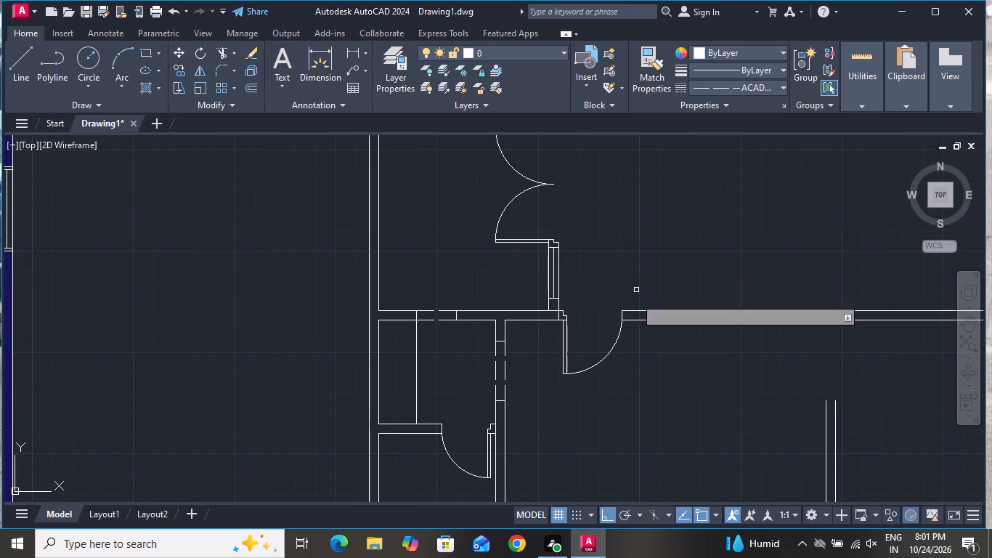
{"action": "scroll", "coordinate": [629, 365], "scroll_direction": "down", "scroll_amount": 2}
{"action": "right_click", "coordinate": [631, 381]}
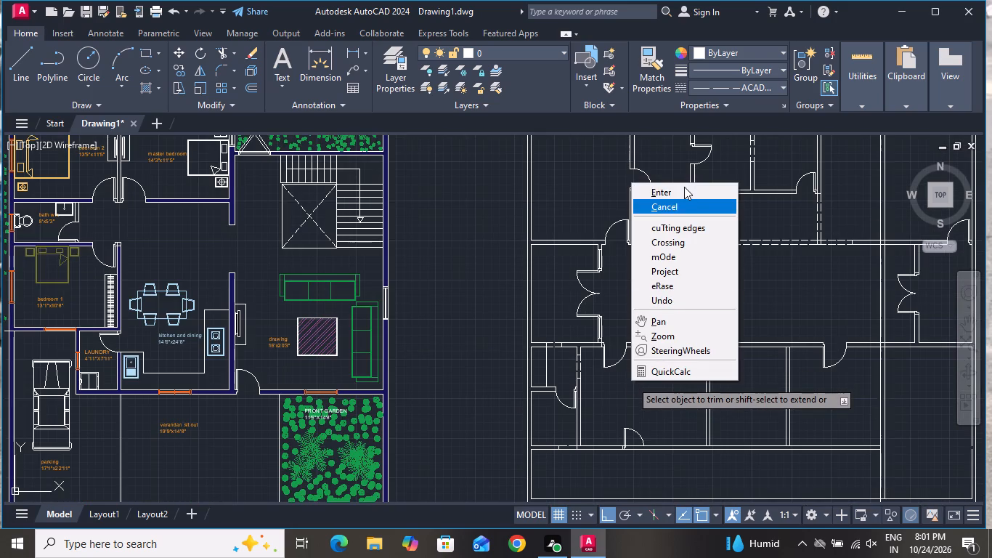
{"action": "left_click", "coordinate": [675, 207]}
Extend both lines of the first free-standing partition north to the central hall's south wall.
{"action": "type", "text": "EX"}
{"action": "key", "text": "space"}
{"action": "key", "text": "space"}
{"action": "left_click", "coordinate": [721, 391]}
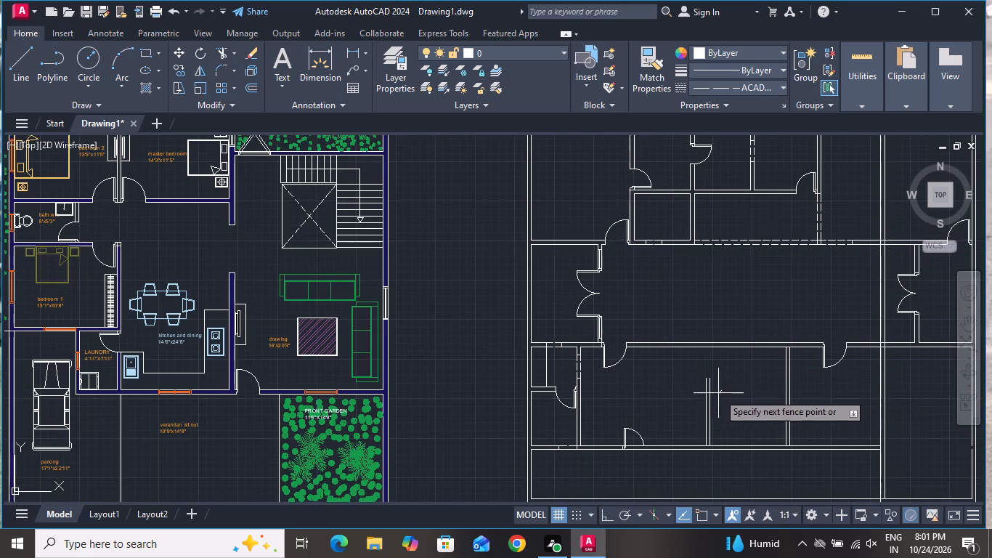
{"action": "left_click", "coordinate": [704, 403]}
{"action": "left_click", "coordinate": [736, 376]}
{"action": "left_click", "coordinate": [675, 384]}
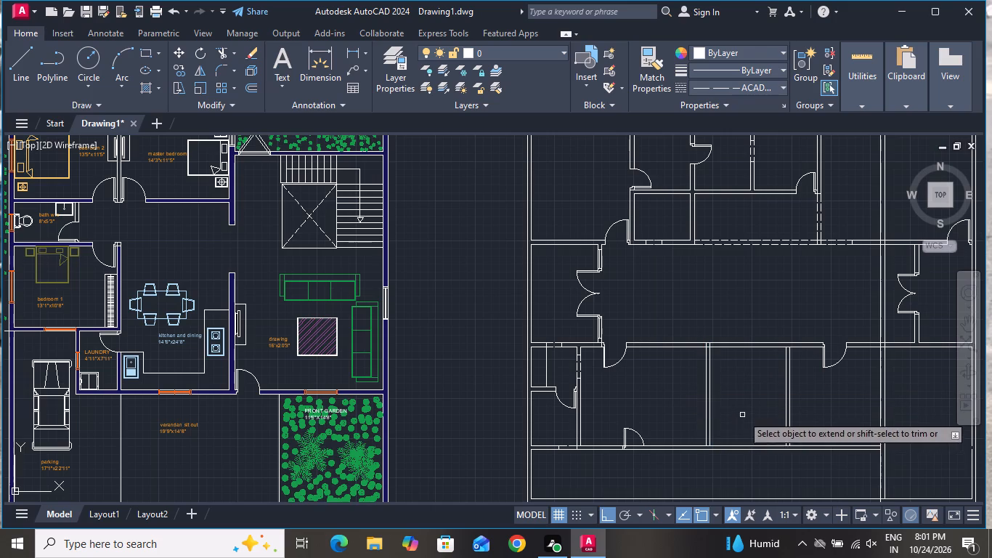
{"action": "left_click", "coordinate": [742, 415]}
{"action": "left_click", "coordinate": [656, 426]}
{"action": "right_click", "coordinate": [749, 386]}
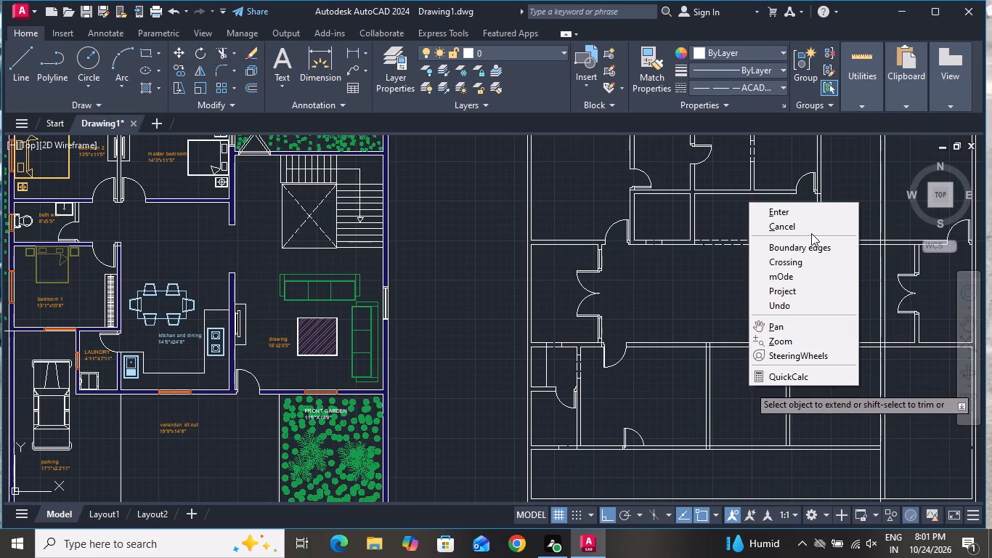
{"action": "left_click", "coordinate": [812, 216]}
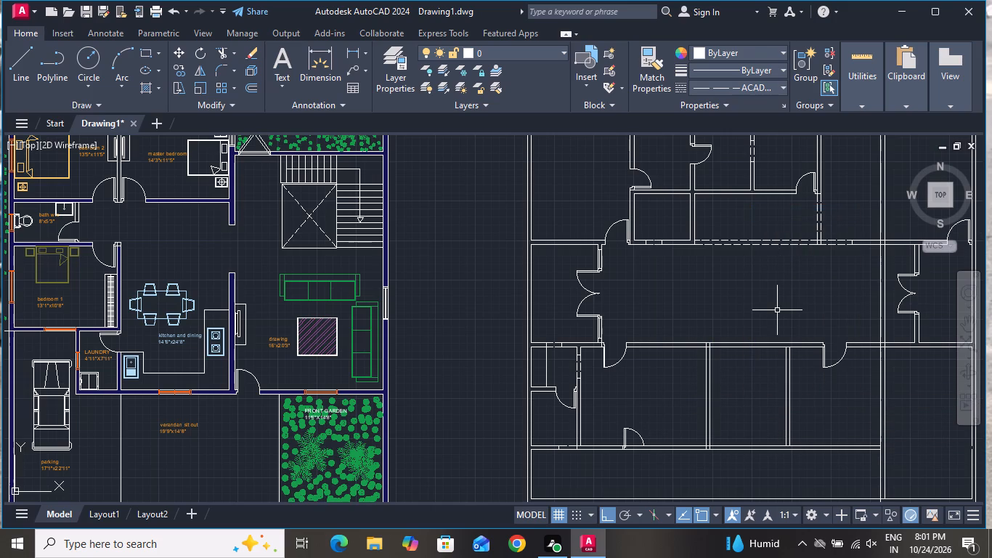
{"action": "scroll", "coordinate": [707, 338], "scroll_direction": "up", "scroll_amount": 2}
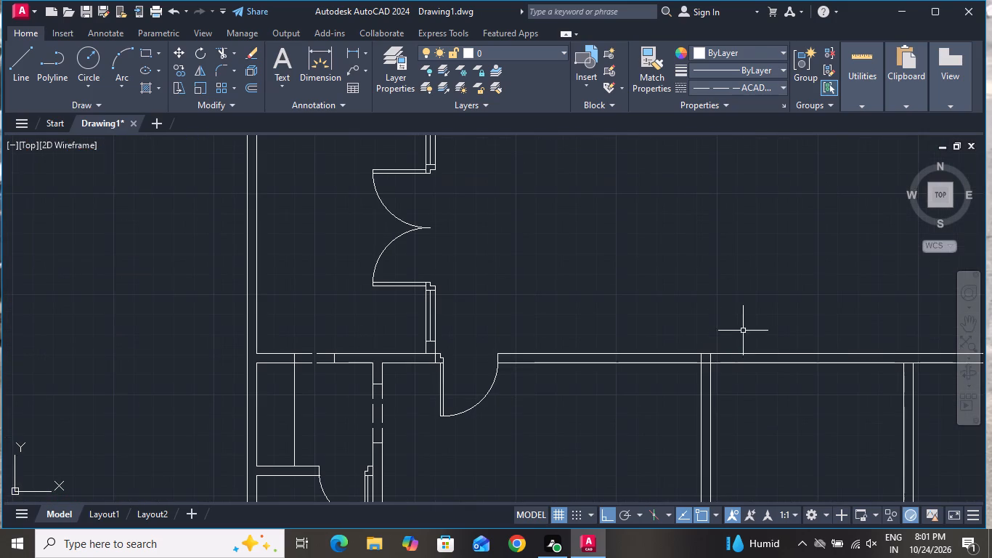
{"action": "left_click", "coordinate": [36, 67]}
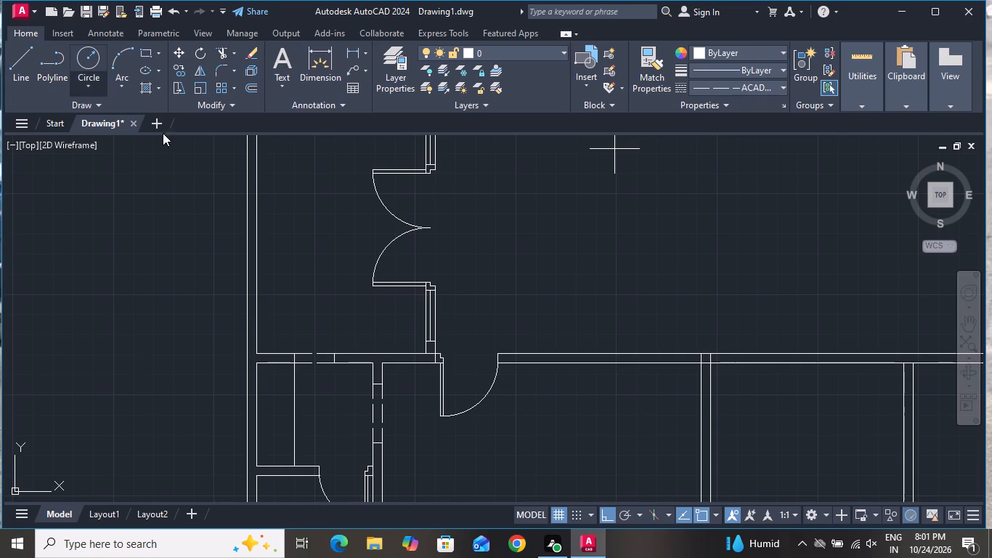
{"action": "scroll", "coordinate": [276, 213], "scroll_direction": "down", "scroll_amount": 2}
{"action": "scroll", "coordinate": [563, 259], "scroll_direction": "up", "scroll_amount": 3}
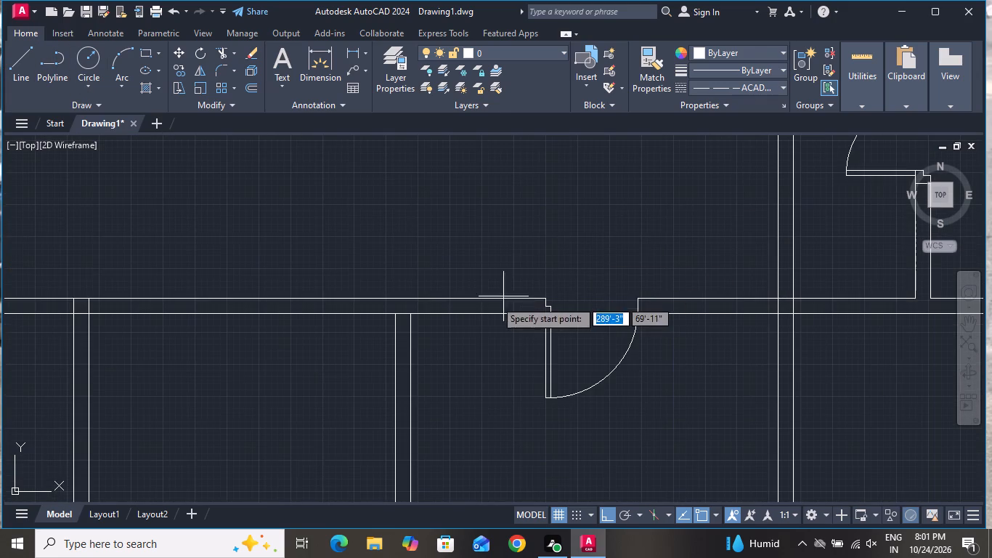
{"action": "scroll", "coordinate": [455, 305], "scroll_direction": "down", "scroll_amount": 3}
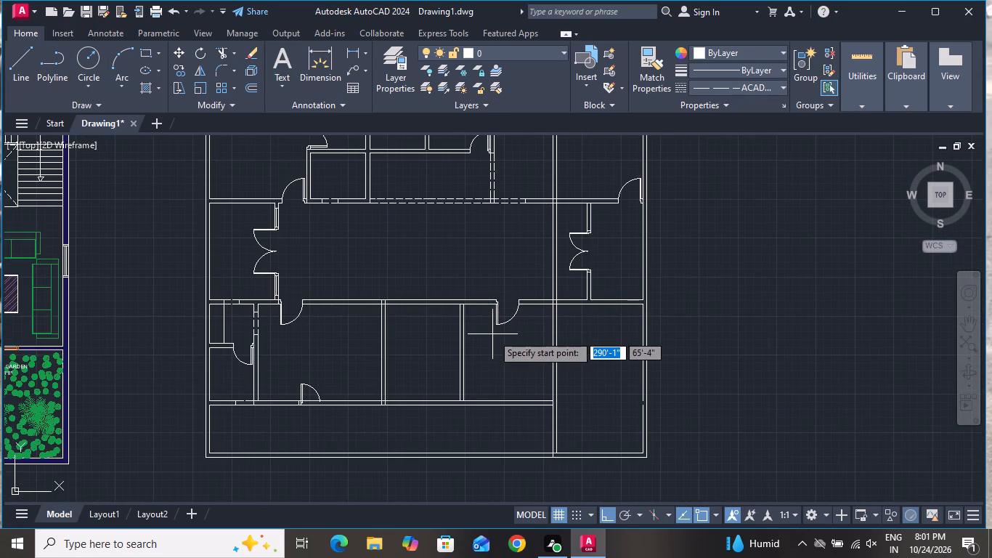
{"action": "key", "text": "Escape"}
Extend the second partition's two lines north to the north face of the central hall's south wall.
{"action": "type", "text": "EX"}
{"action": "key", "text": "space"}
{"action": "key", "text": "space"}
{"action": "left_click", "coordinate": [476, 333]}
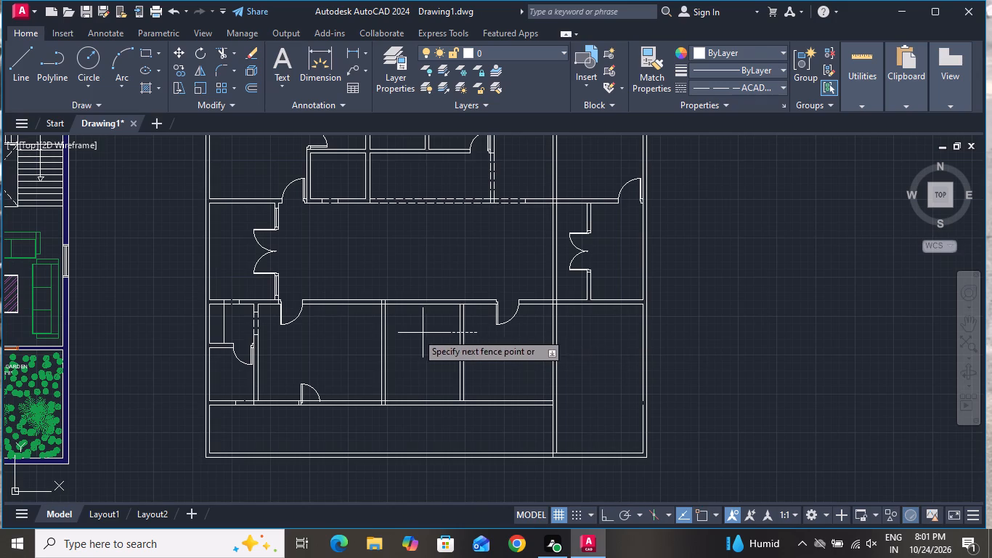
{"action": "left_click", "coordinate": [412, 333]}
{"action": "right_click", "coordinate": [416, 329]}
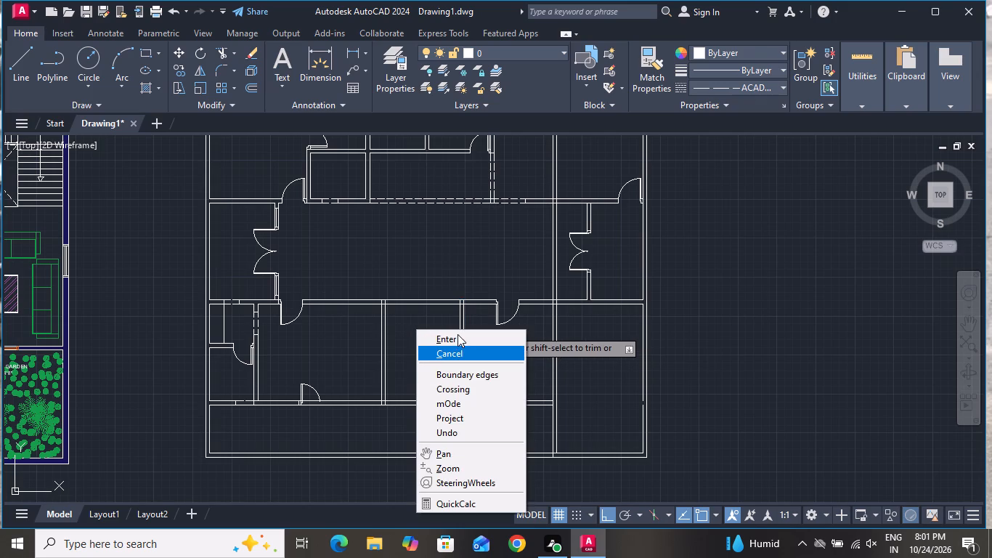
{"action": "left_click", "coordinate": [458, 342]}
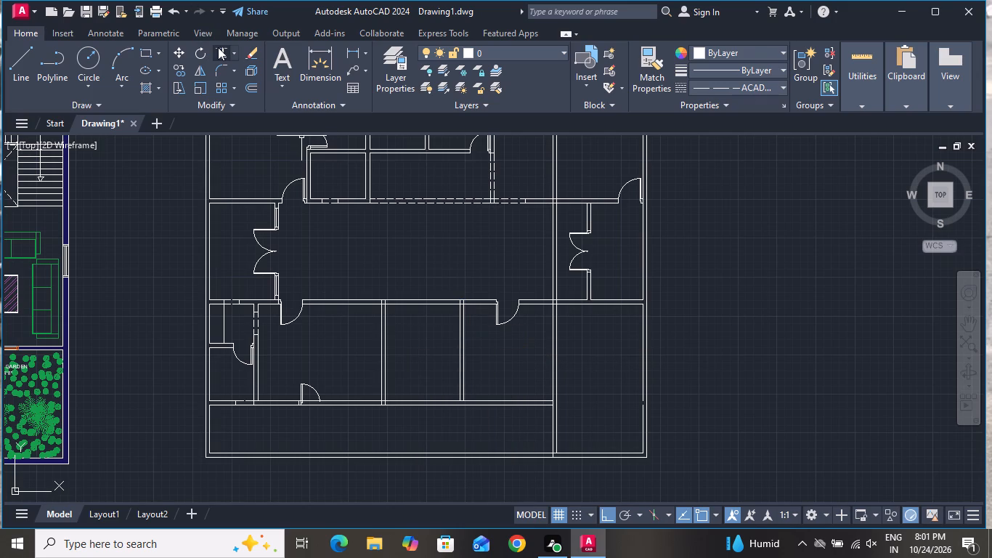
Trim the hall's south wall face inside the second partition and both wall lines between the two partitions, opening that room to the hall.
{"action": "left_click", "coordinate": [218, 47]}
{"action": "scroll", "coordinate": [478, 308], "scroll_direction": "up", "scroll_amount": 3}
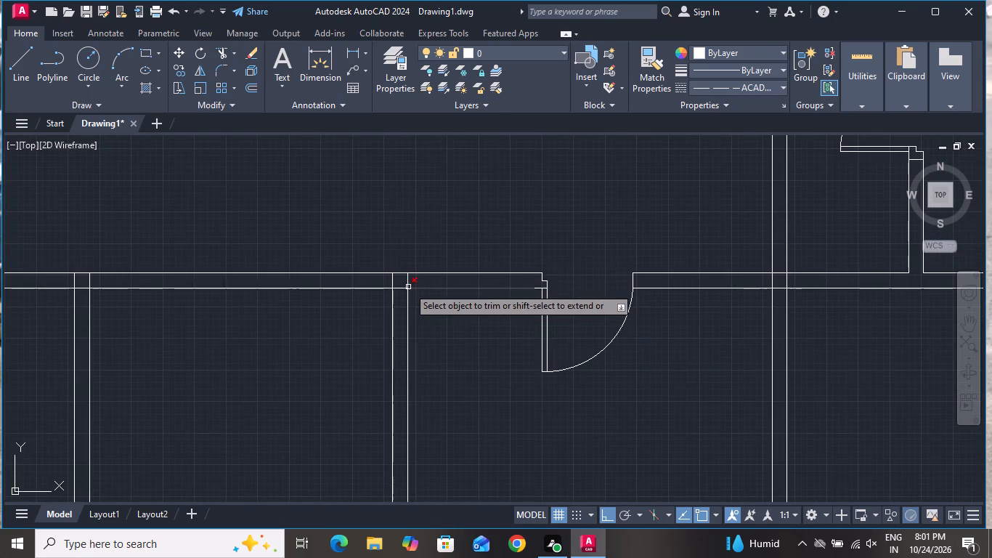
{"action": "left_click", "coordinate": [404, 286]}
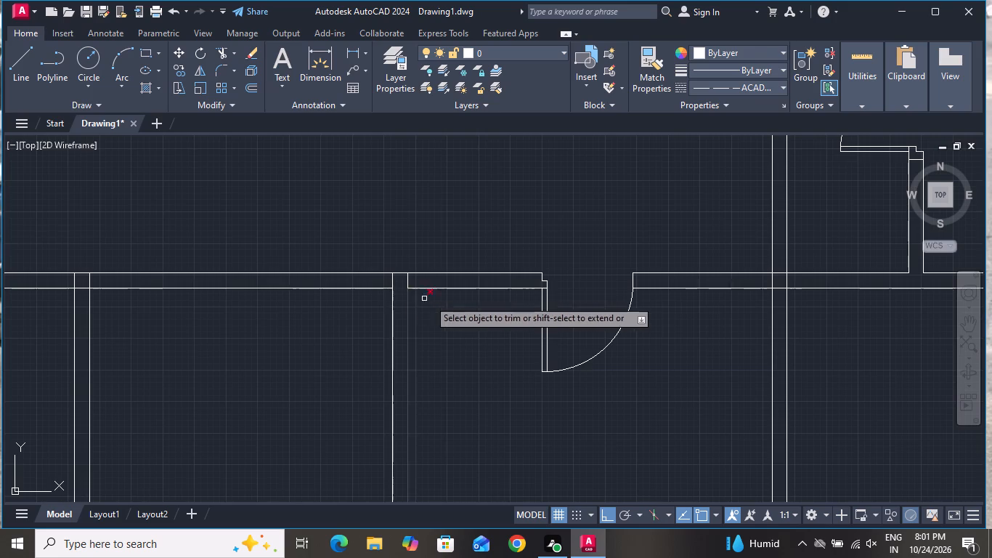
{"action": "scroll", "coordinate": [489, 340], "scroll_direction": "down", "scroll_amount": 2}
{"action": "left_click", "coordinate": [370, 331]}
{"action": "left_click", "coordinate": [404, 279]}
{"action": "right_click", "coordinate": [402, 321]}
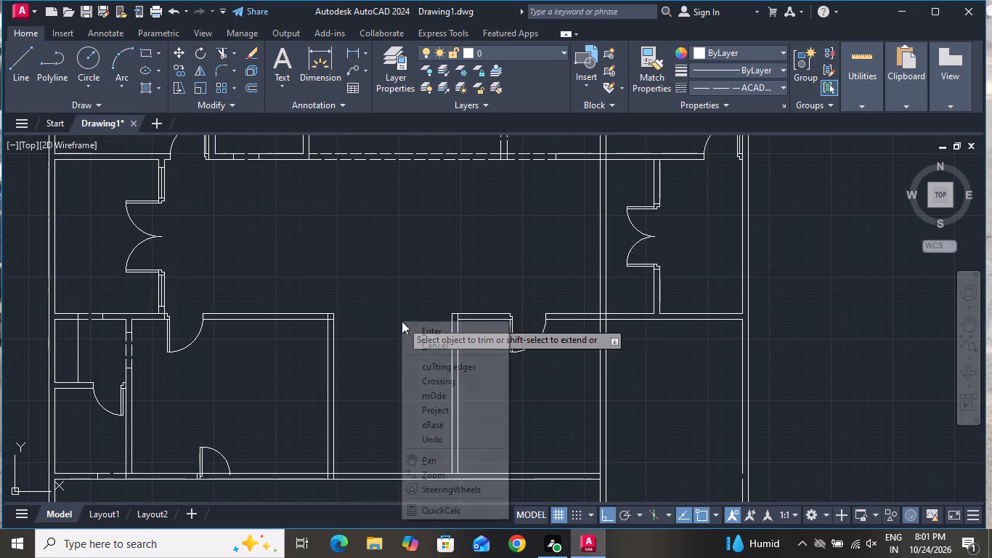
{"action": "left_click", "coordinate": [452, 339]}
Trim all the east-west wall lines crossing the strip between the long southeast partition and the outer east wall.
{"action": "scroll", "coordinate": [452, 339], "scroll_direction": "down", "scroll_amount": 3}
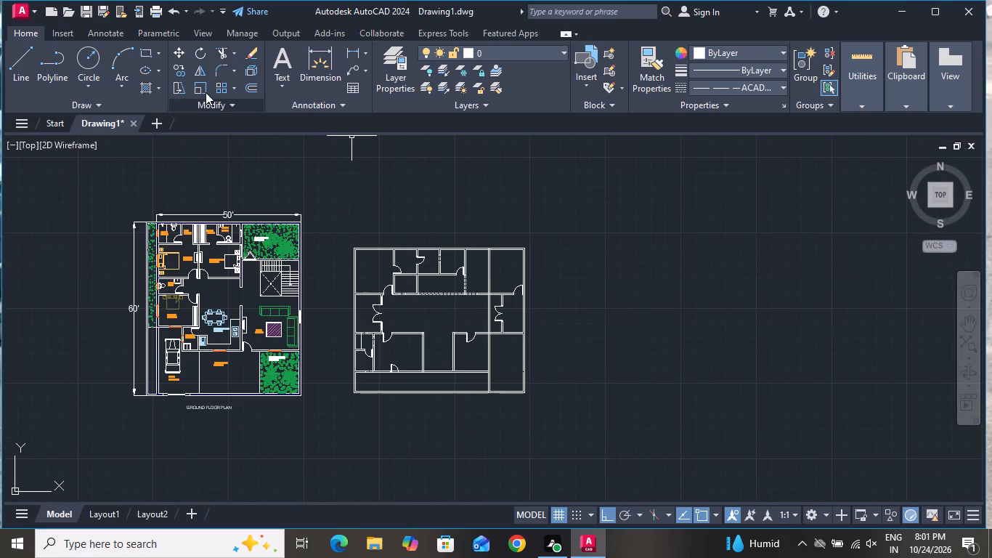
{"action": "left_click", "coordinate": [219, 49]}
{"action": "left_click", "coordinate": [503, 221]}
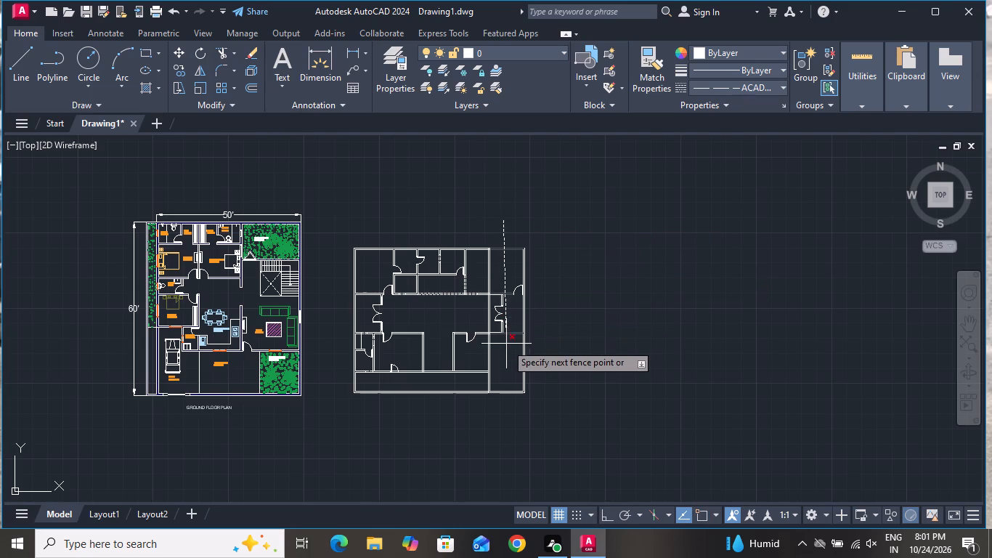
{"action": "left_click", "coordinate": [510, 410]}
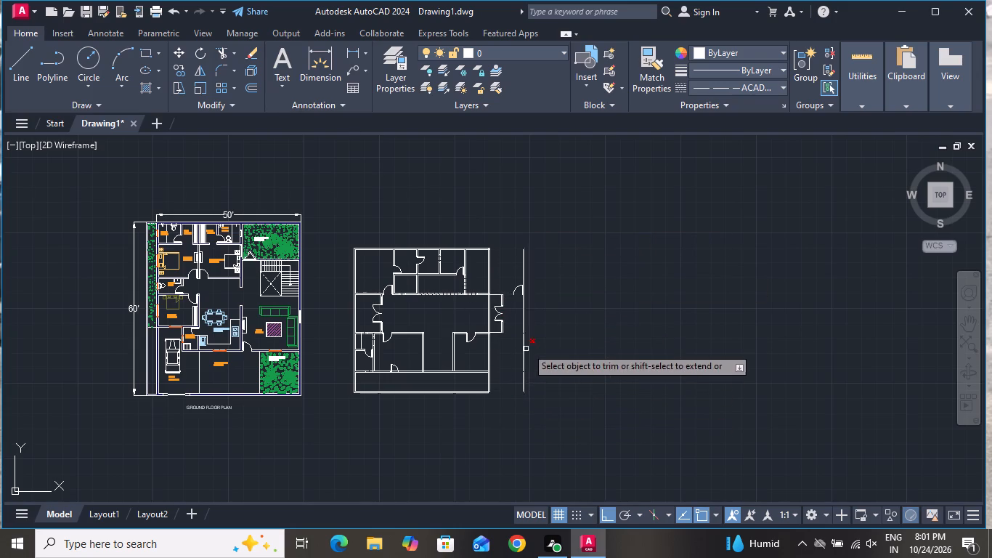
Trim away the swing arc, leaf and short frame lines of the single door beside the outer east wall.
{"action": "left_click", "coordinate": [517, 286]}
{"action": "scroll", "coordinate": [510, 302], "scroll_direction": "up", "scroll_amount": 3}
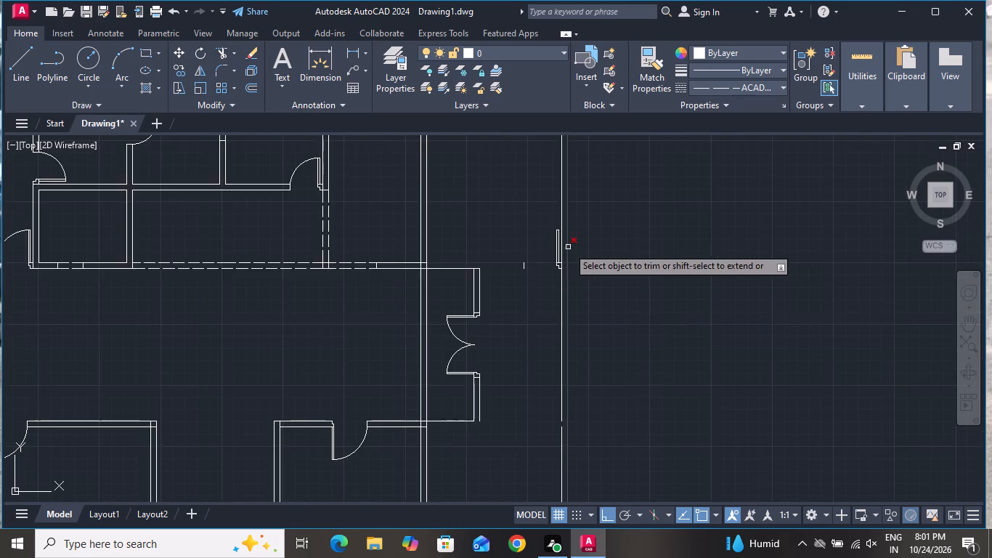
{"action": "scroll", "coordinate": [568, 247], "scroll_direction": "up", "scroll_amount": 2}
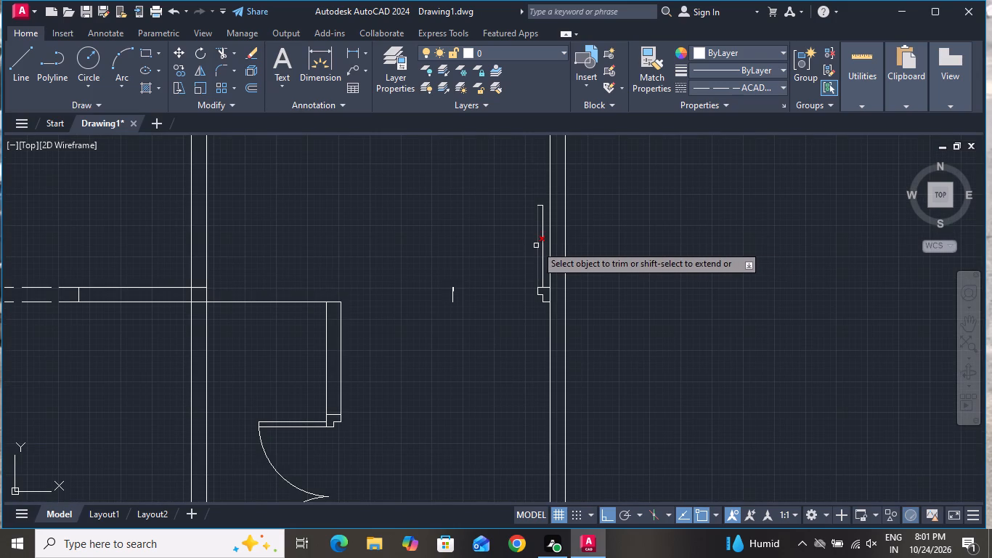
{"action": "left_click", "coordinate": [537, 239]}
{"action": "left_click", "coordinate": [546, 232]}
{"action": "left_click", "coordinate": [484, 246]}
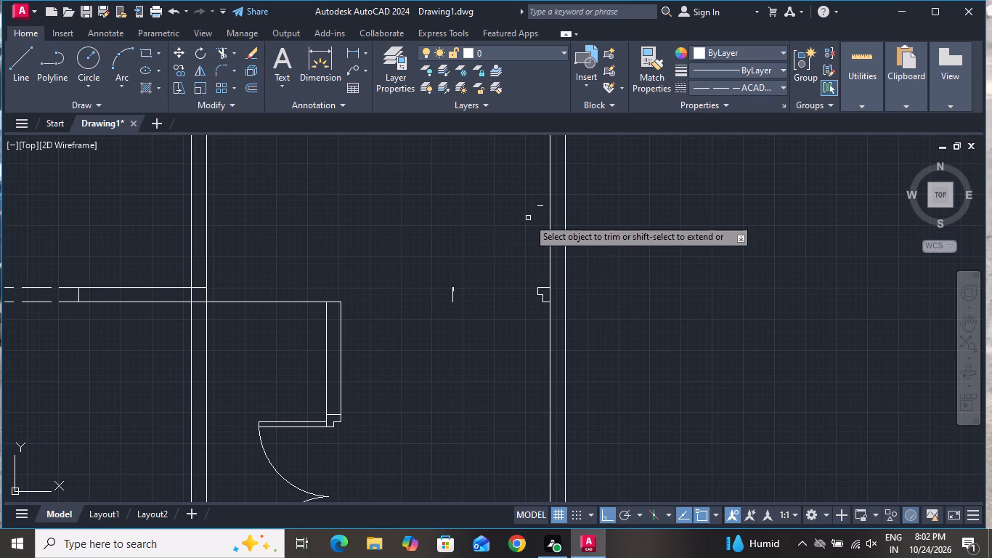
{"action": "left_click", "coordinate": [544, 204]}
{"action": "left_click", "coordinate": [544, 283]}
{"action": "left_click", "coordinate": [539, 300]}
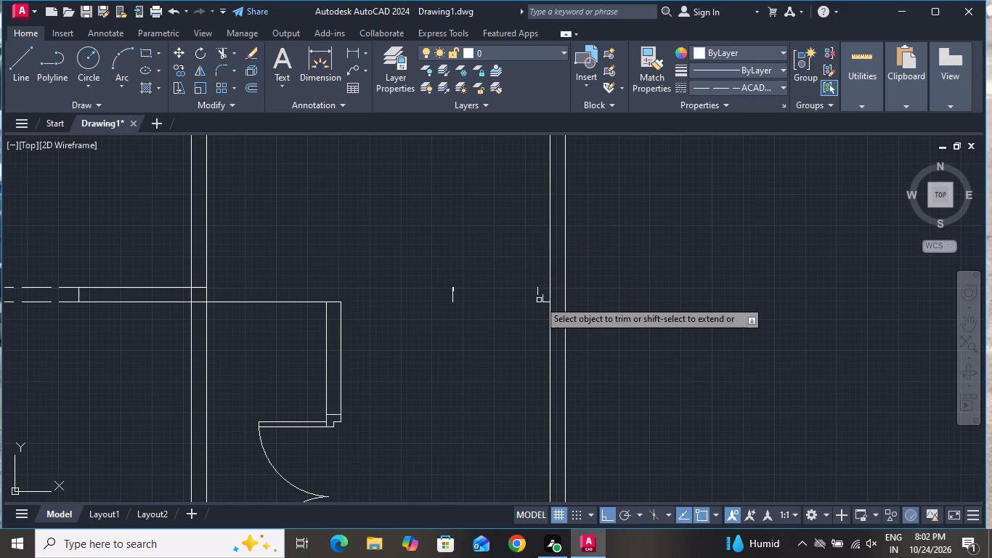
Remove the leftover west jamb line of the deleted door in the eastern strip.
{"action": "scroll", "coordinate": [443, 319], "scroll_direction": "up", "scroll_amount": 1}
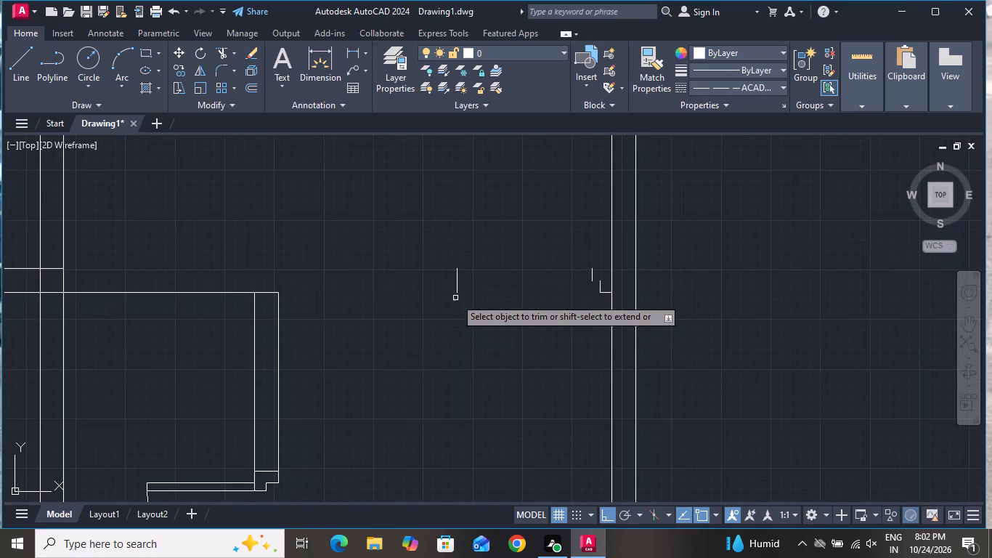
{"action": "scroll", "coordinate": [460, 267], "scroll_direction": "up", "scroll_amount": 3}
{"action": "left_click", "coordinate": [460, 265]}
{"action": "left_click", "coordinate": [402, 325]}
{"action": "left_click", "coordinate": [454, 336]}
{"action": "left_click", "coordinate": [389, 350]}
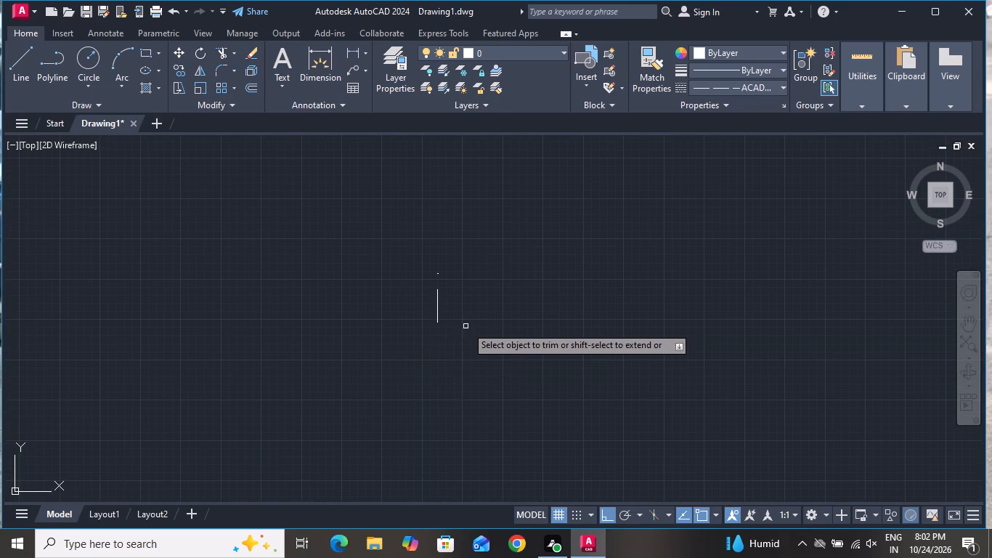
{"action": "left_click", "coordinate": [467, 315]}
{"action": "left_click", "coordinate": [407, 295]}
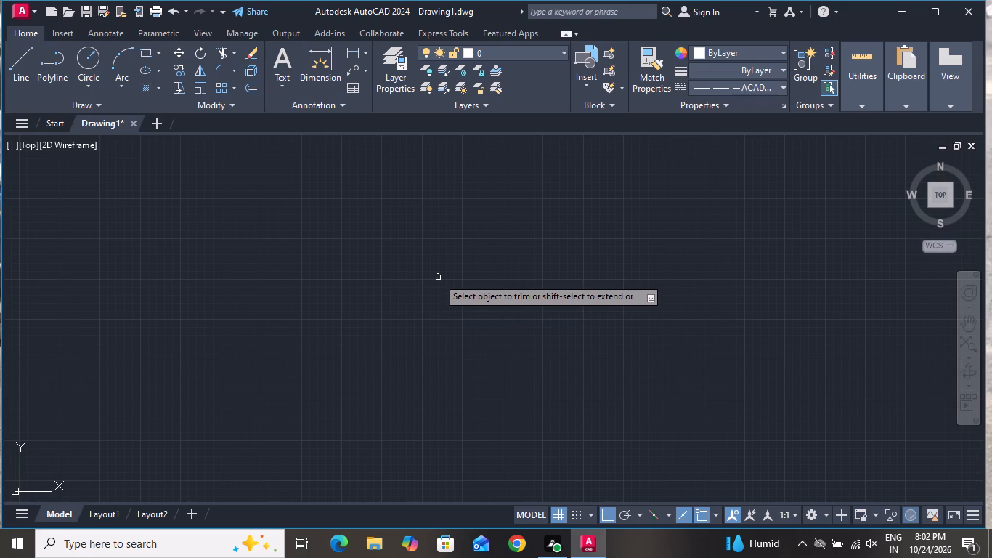
{"action": "left_click_drag", "start_coordinate": [440, 272], "coordinate": [437, 288]}
Remove the remaining short frame lines of the deleted door next to the outer east wall.
{"action": "scroll", "coordinate": [470, 359], "scroll_direction": "down", "scroll_amount": 3}
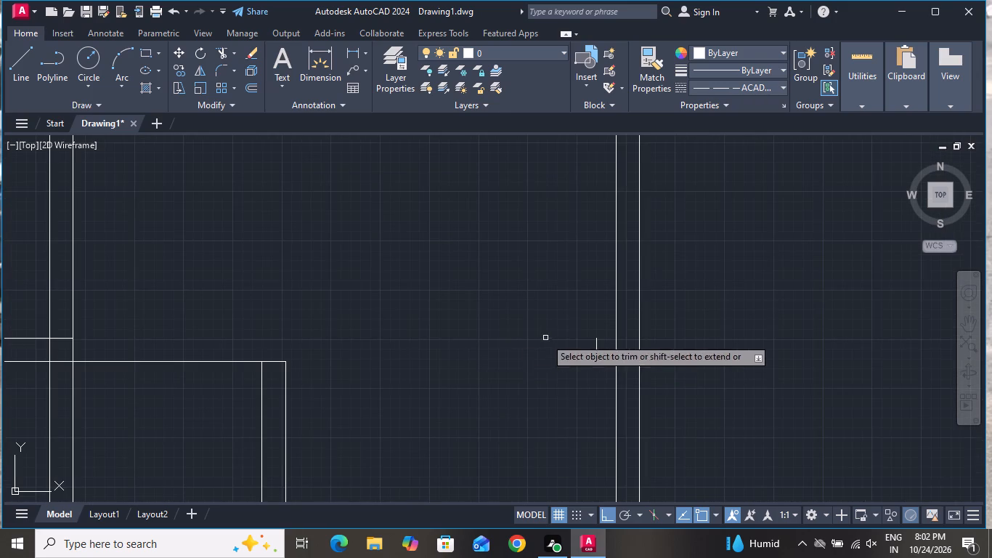
{"action": "scroll", "coordinate": [617, 365], "scroll_direction": "up", "scroll_amount": 3}
{"action": "left_click", "coordinate": [590, 326]}
{"action": "left_click", "coordinate": [536, 426]}
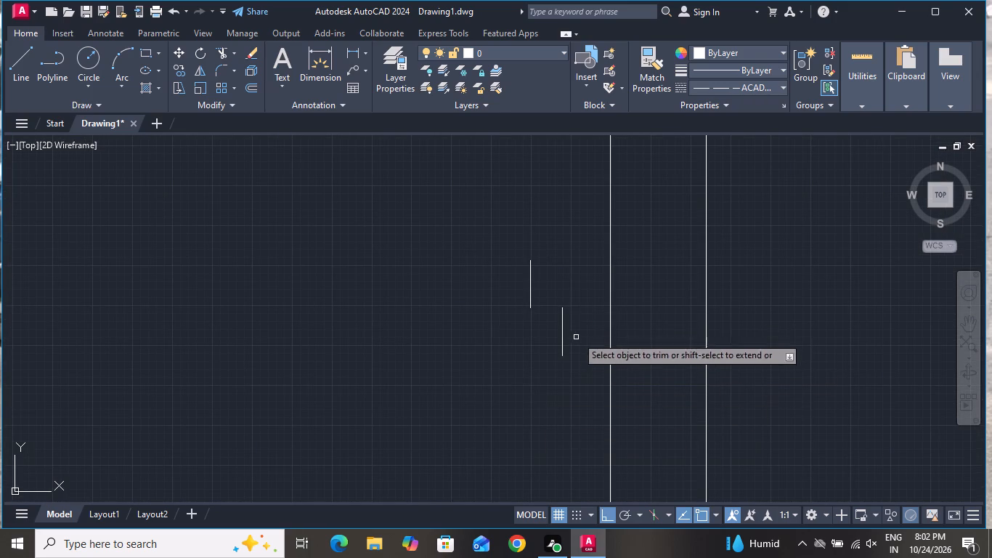
{"action": "left_click", "coordinate": [582, 328]}
{"action": "left_click", "coordinate": [505, 258]}
{"action": "scroll", "coordinate": [555, 328], "scroll_direction": "down", "scroll_amount": 6}
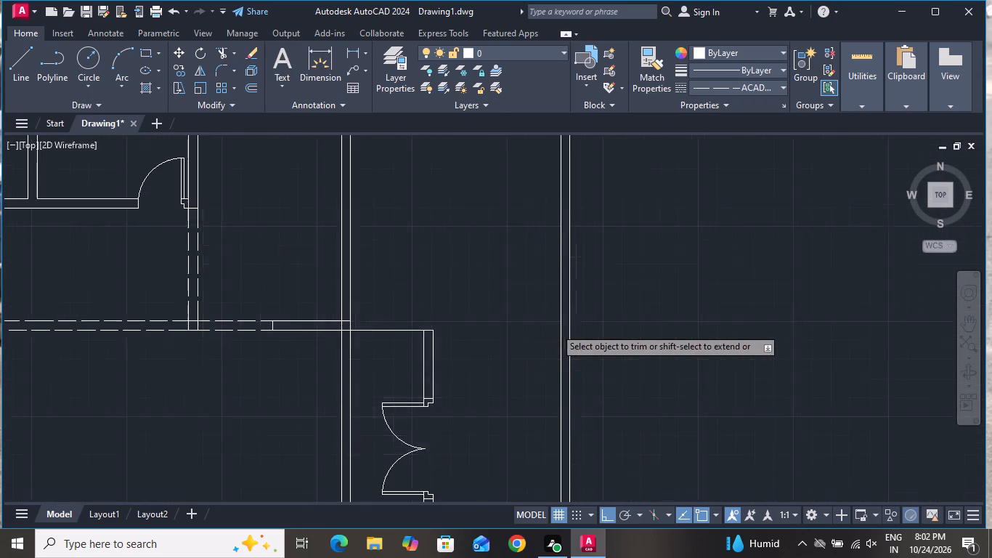
{"action": "scroll", "coordinate": [555, 328], "scroll_direction": "down", "scroll_amount": 1}
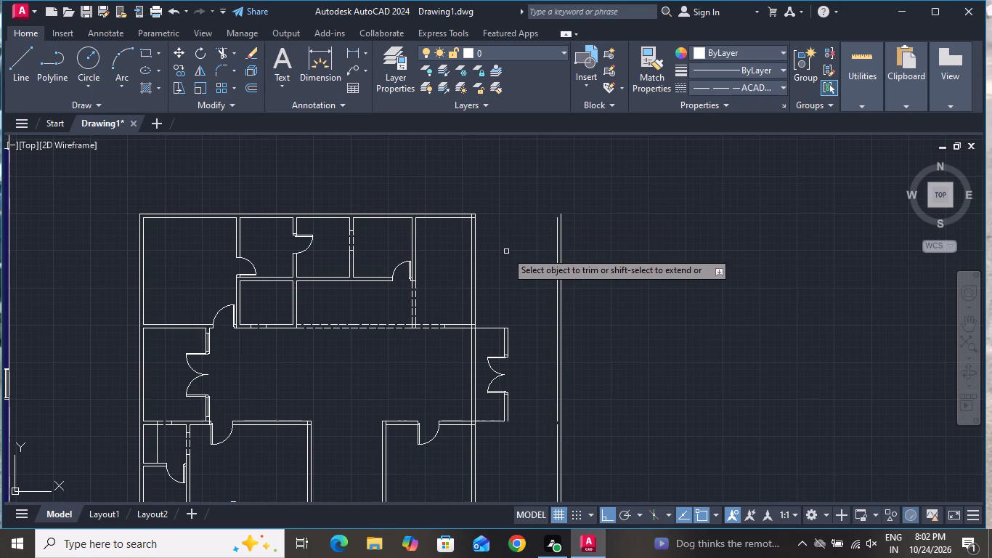
Trim away both lines of the northeast room's east wall, between the building's north wall and the hall's north wall.
{"action": "scroll", "coordinate": [506, 251], "scroll_direction": "down", "scroll_amount": 1}
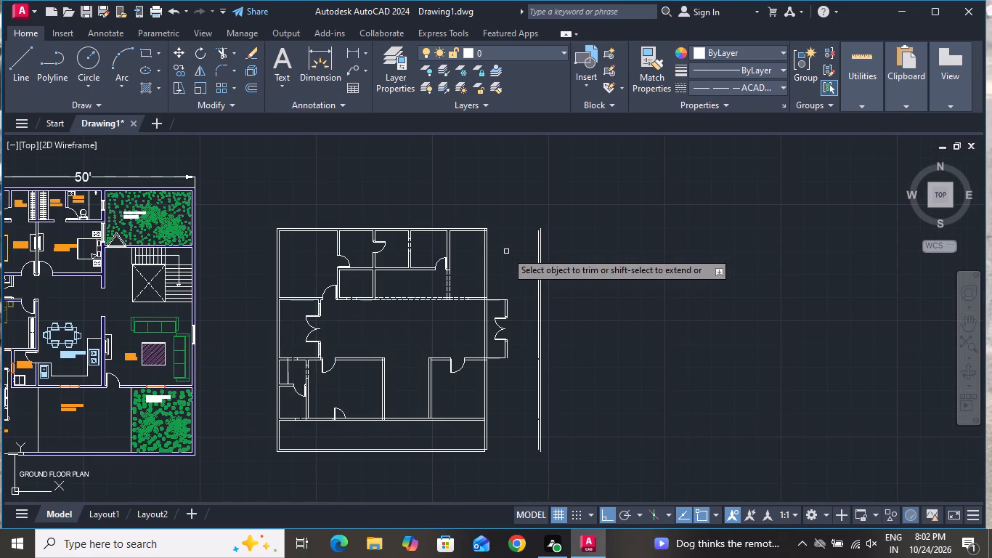
{"action": "right_click", "coordinate": [506, 251]}
{"action": "left_click", "coordinate": [516, 266]}
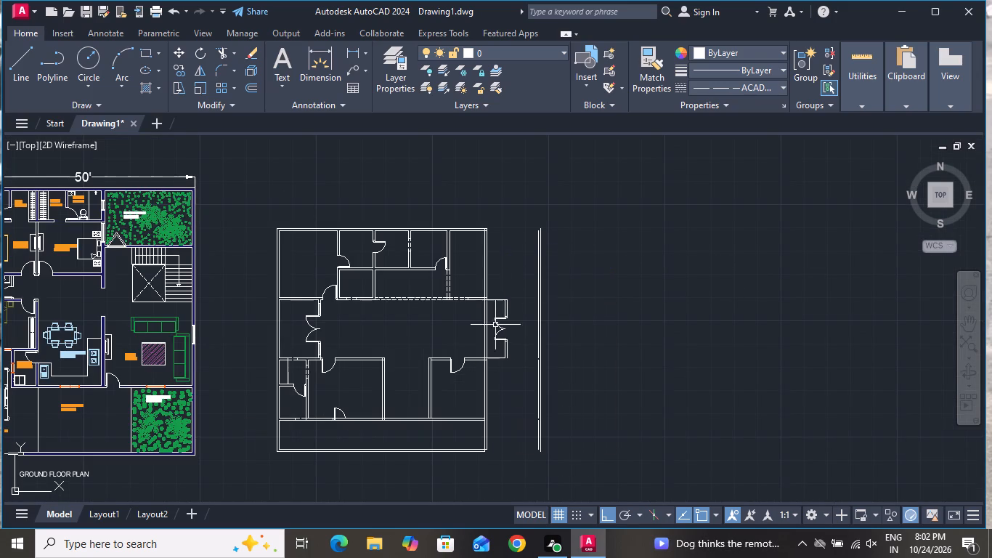
{"action": "left_click", "coordinate": [221, 53]}
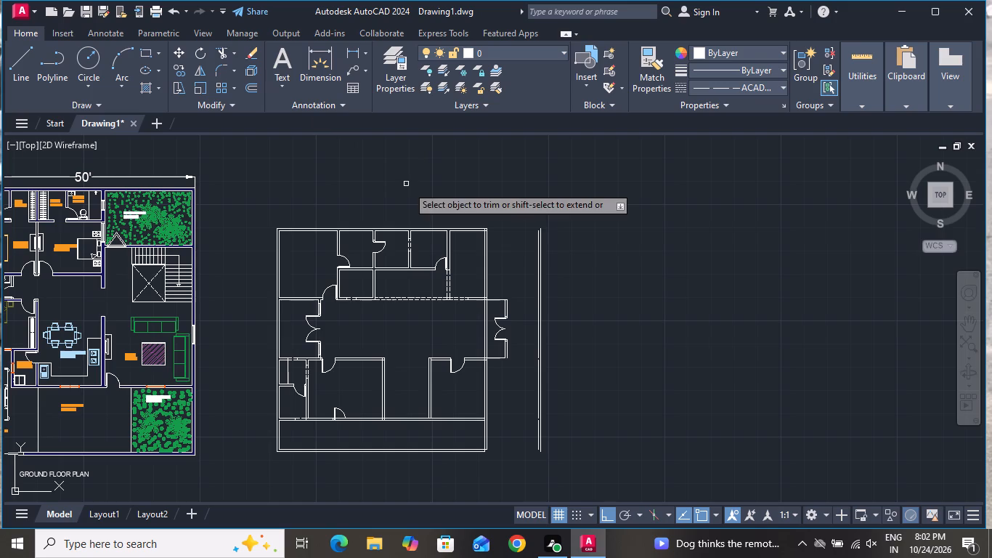
{"action": "left_click", "coordinate": [516, 251]}
{"action": "left_click", "coordinate": [463, 279]}
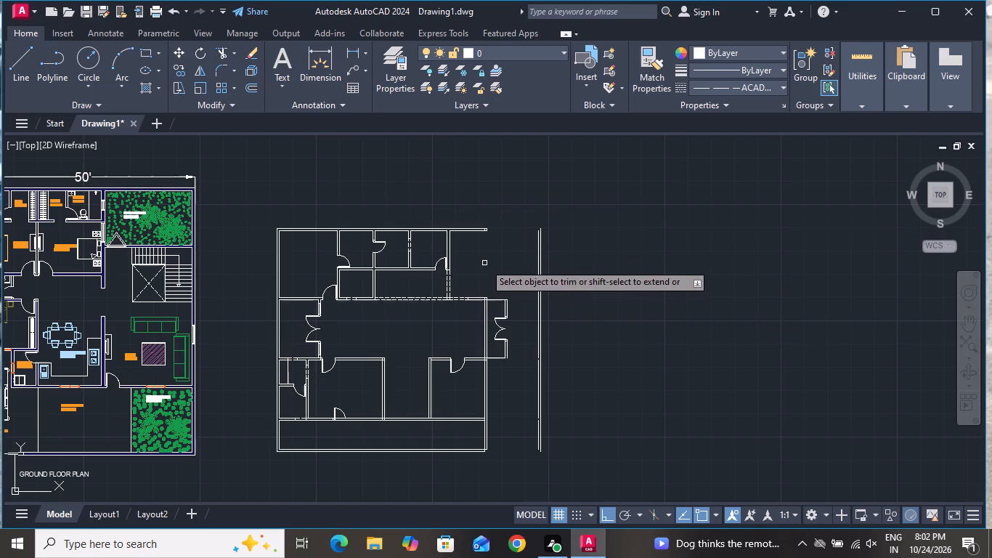
{"action": "right_click", "coordinate": [485, 263]}
{"action": "left_click", "coordinate": [542, 279]}
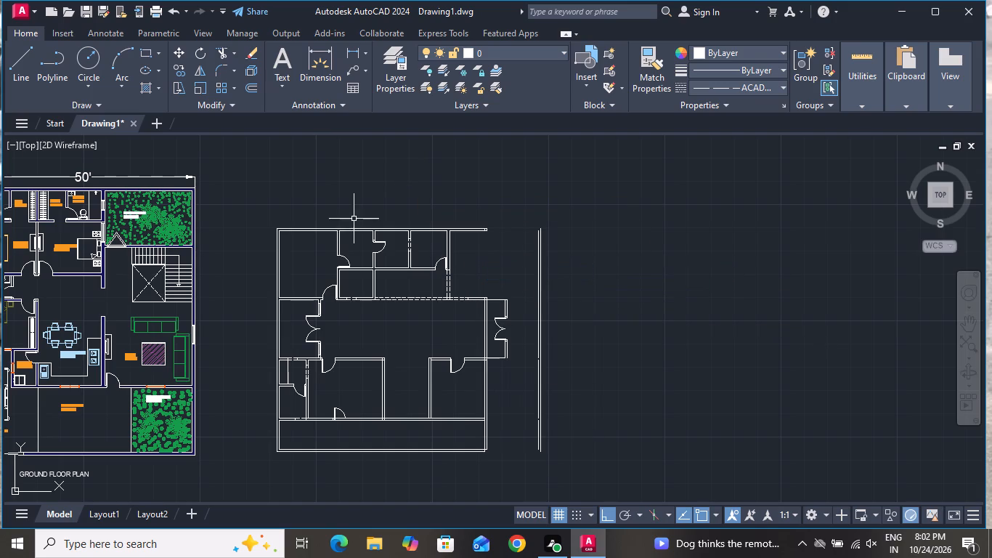
Offset the east face line of the northeast room's west partition 13' to the east.
{"action": "scroll", "coordinate": [354, 218], "scroll_direction": "up", "scroll_amount": 1}
{"action": "type", "text": "O"}
{"action": "key", "text": "space"}
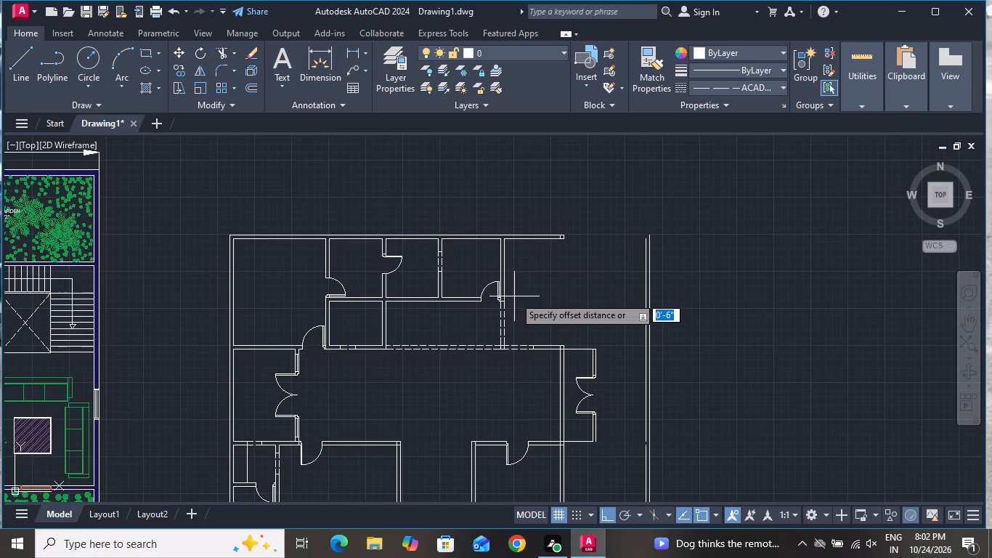
{"action": "key", "text": "1"}
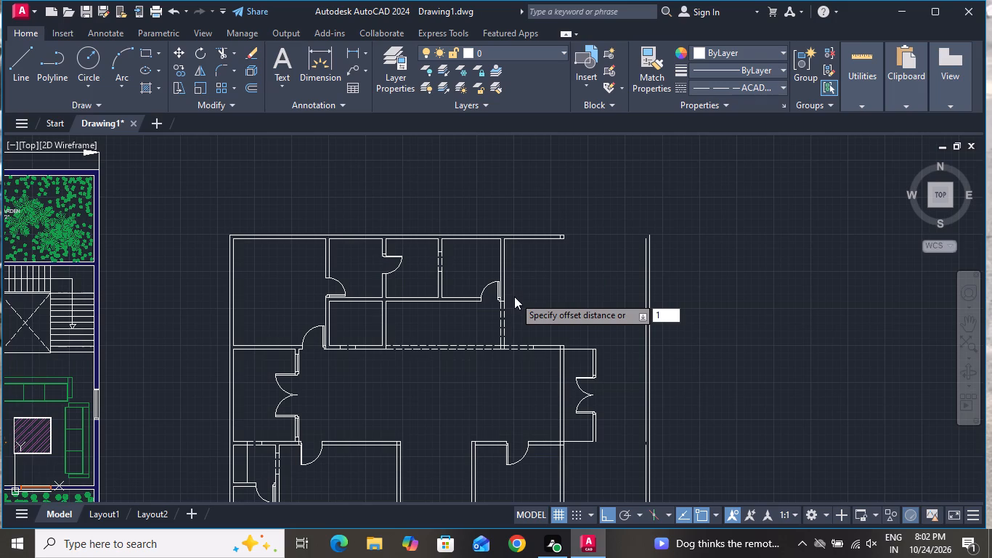
{"action": "key", "text": "3"}
{"action": "key", "text": "apostrophe"}
{"action": "key", "text": "Return"}
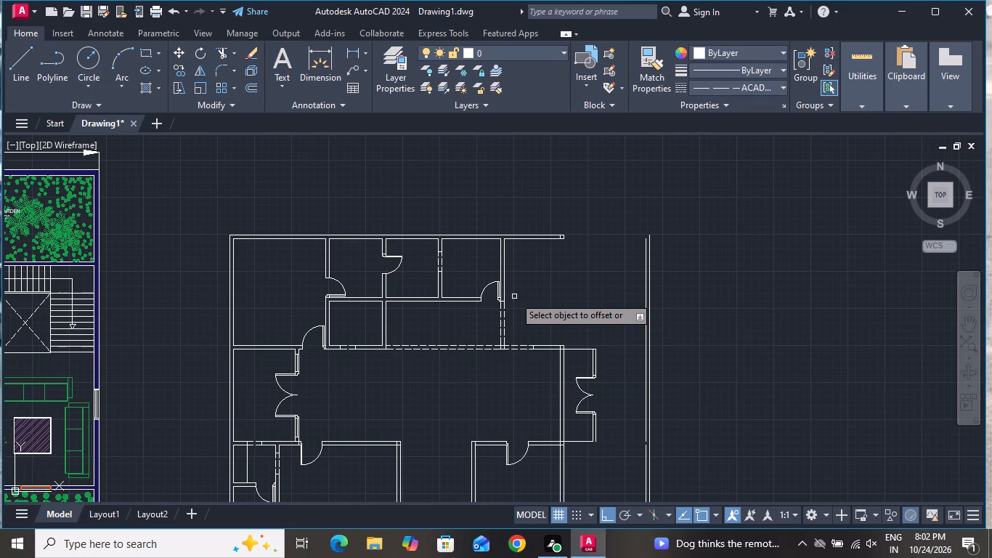
{"action": "left_click", "coordinate": [506, 271]}
{"action": "left_click", "coordinate": [534, 274]}
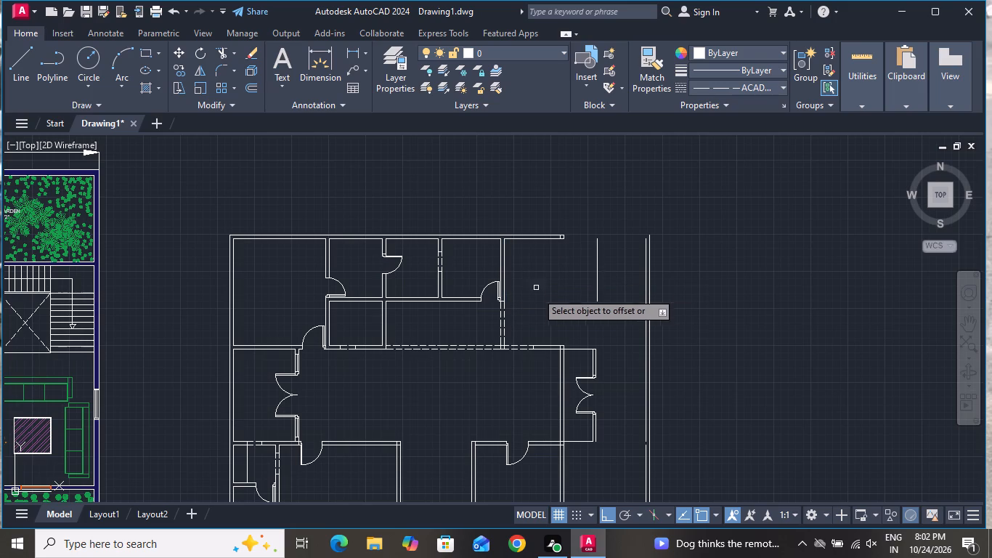
{"action": "right_click", "coordinate": [552, 295]}
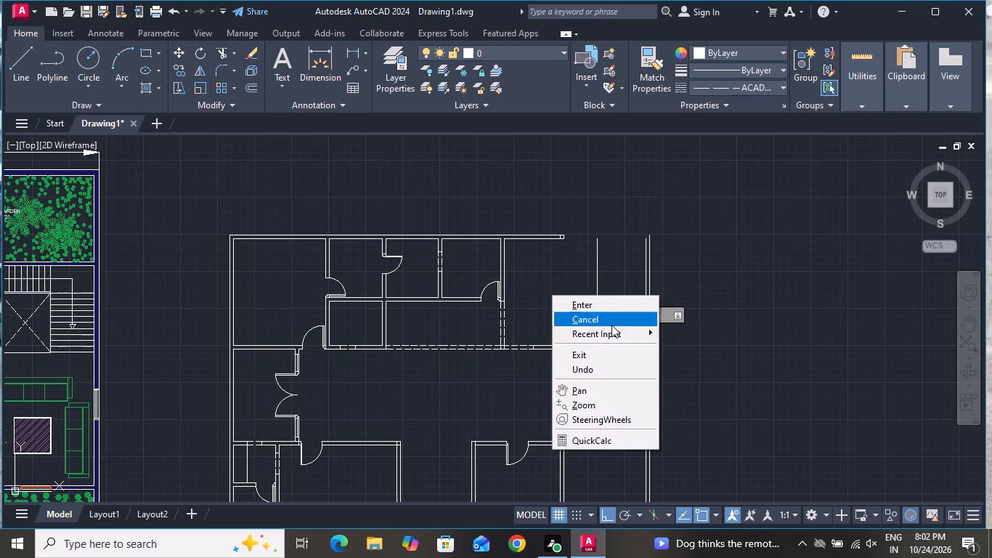
{"action": "left_click", "coordinate": [611, 315]}
Offset the new line 6" to the east to form a double-line east wall for the northeast room.
{"action": "key", "text": "o"}
{"action": "key", "text": "space"}
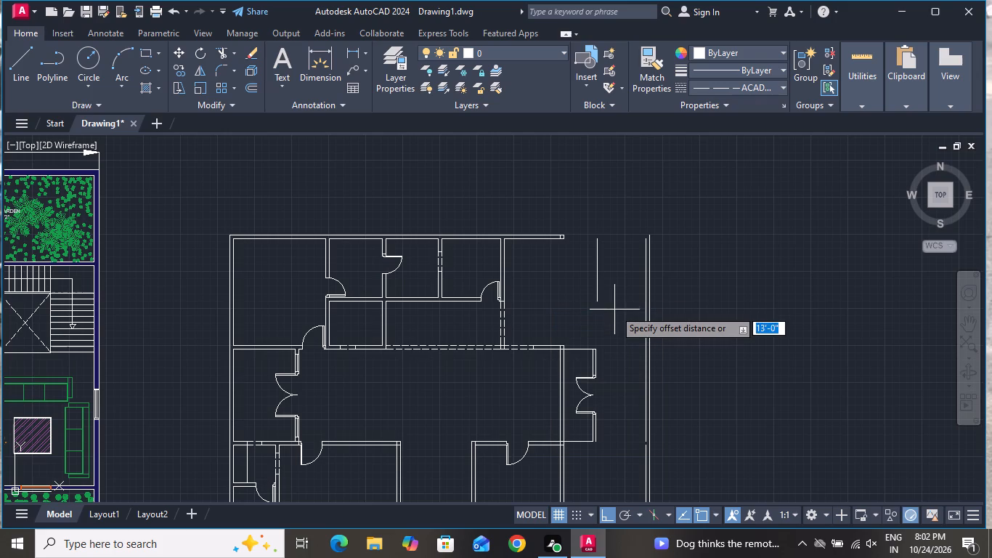
{"action": "key", "text": "6"}
{"action": "key", "text": "shift+quotedbl"}
{"action": "key", "text": "Return"}
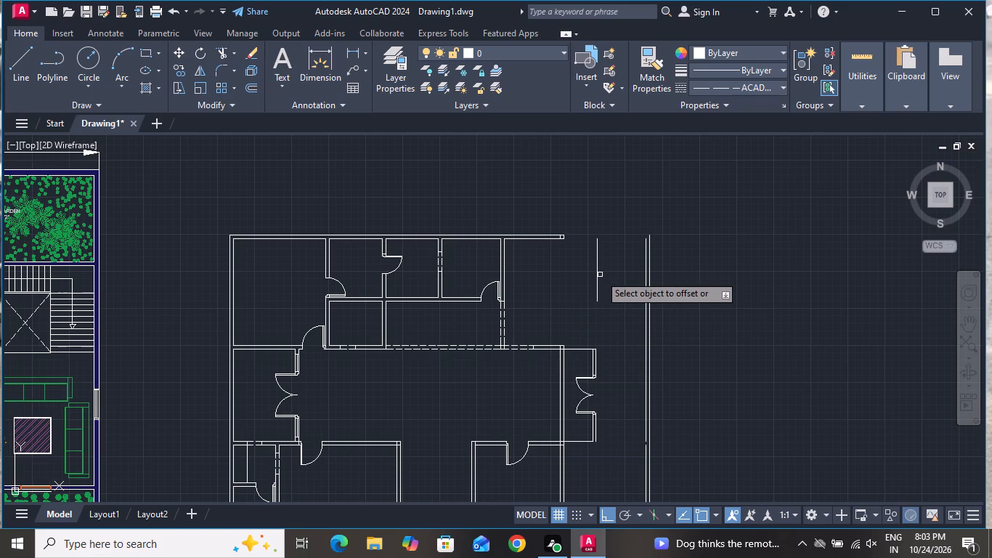
{"action": "left_click", "coordinate": [598, 276]}
{"action": "left_click", "coordinate": [609, 273]}
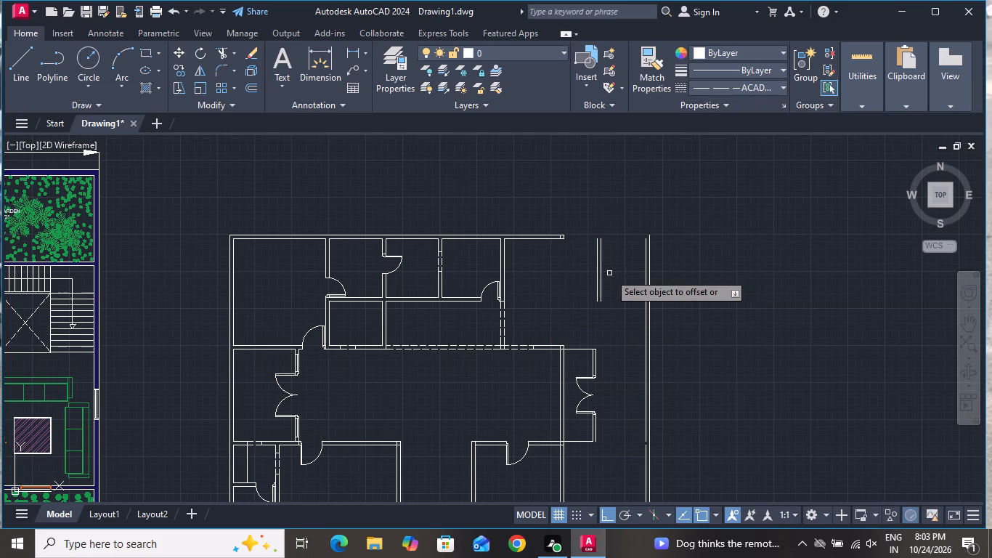
{"action": "right_click", "coordinate": [609, 273]}
{"action": "left_click", "coordinate": [613, 293]}
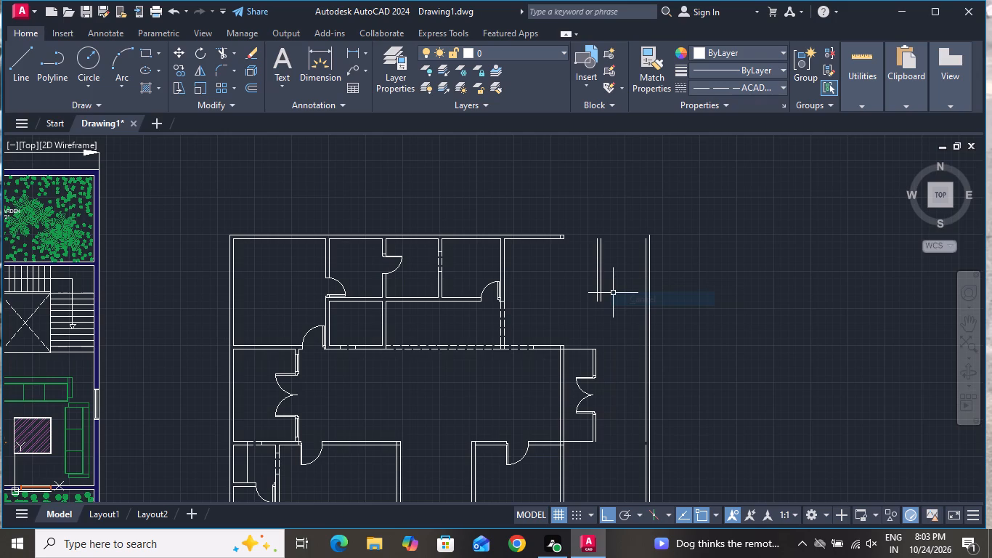
Draw a horizontal line along the south edge from the old east wall's lower end to the outer east wall.
{"action": "scroll", "coordinate": [613, 293], "scroll_direction": "down", "scroll_amount": 2}
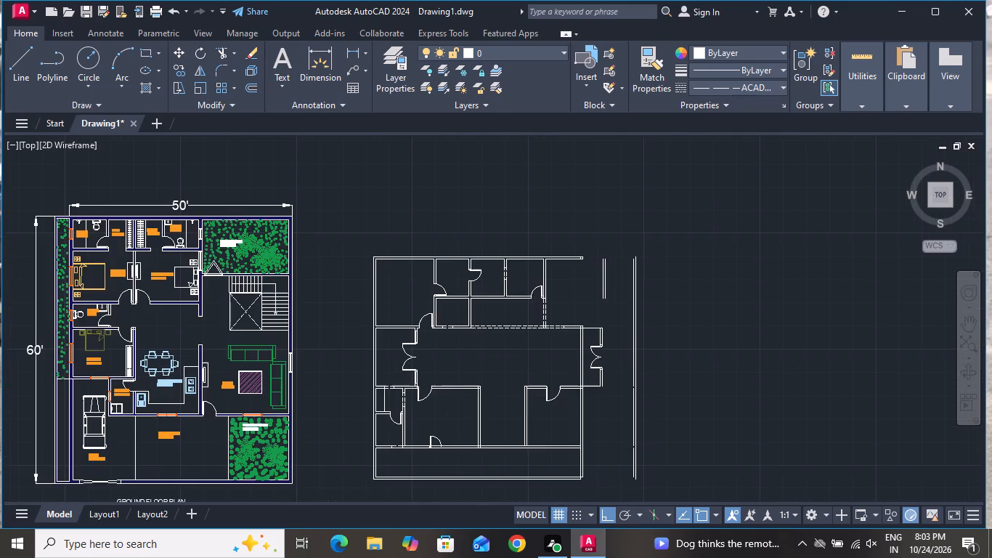
{"action": "scroll", "coordinate": [603, 346], "scroll_direction": "up", "scroll_amount": 1}
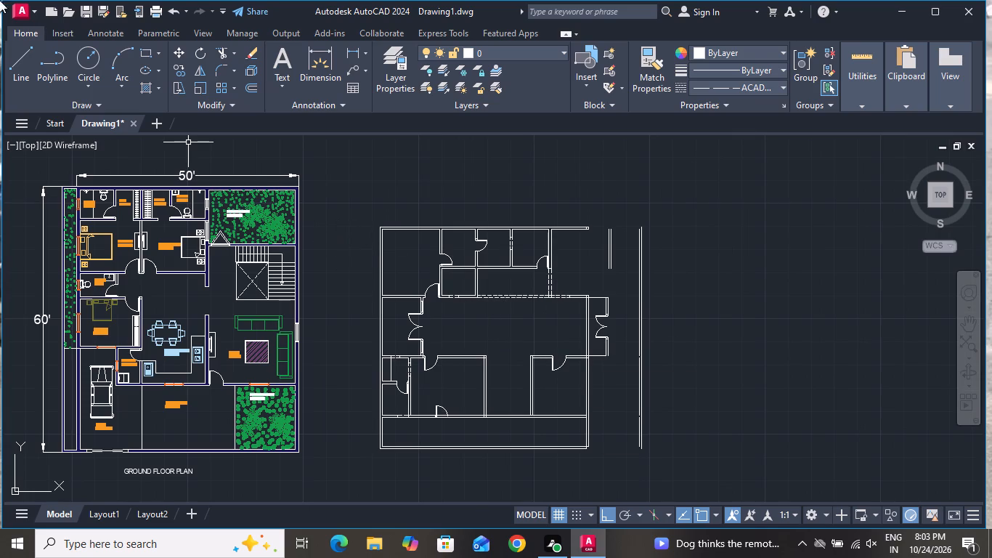
{"action": "left_click", "coordinate": [23, 57]}
{"action": "scroll", "coordinate": [589, 438], "scroll_direction": "up", "scroll_amount": 3}
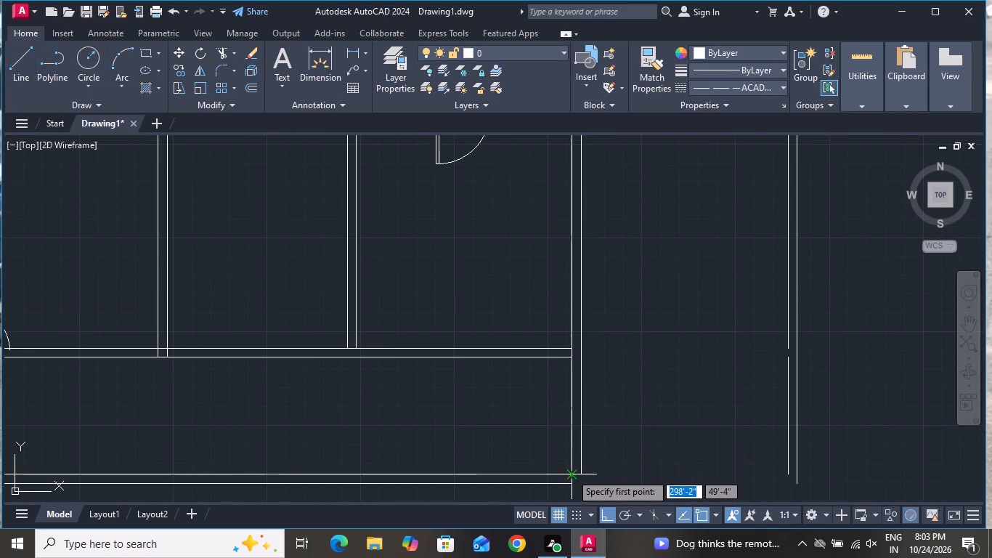
{"action": "left_click", "coordinate": [584, 478]}
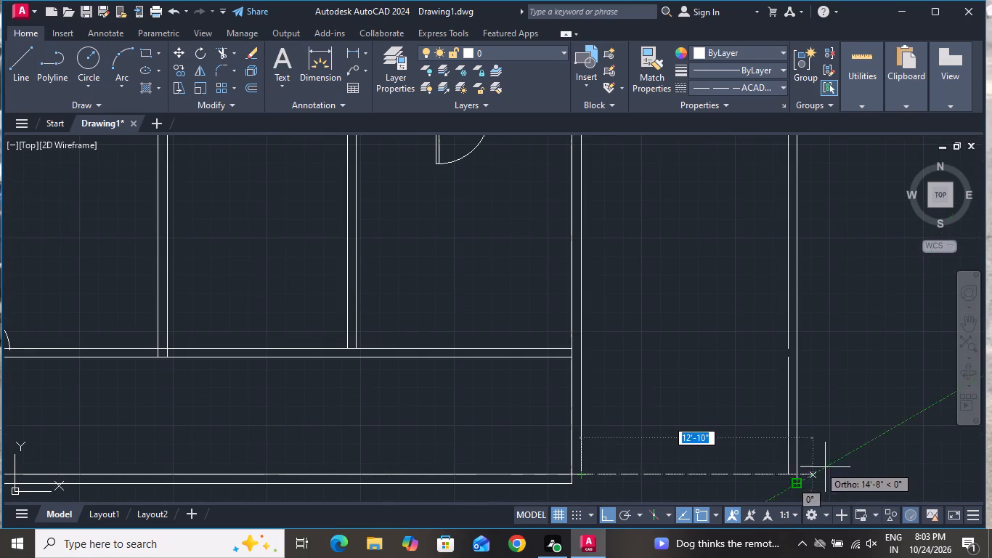
{"action": "left_click", "coordinate": [794, 475]}
{"action": "right_click", "coordinate": [794, 475]}
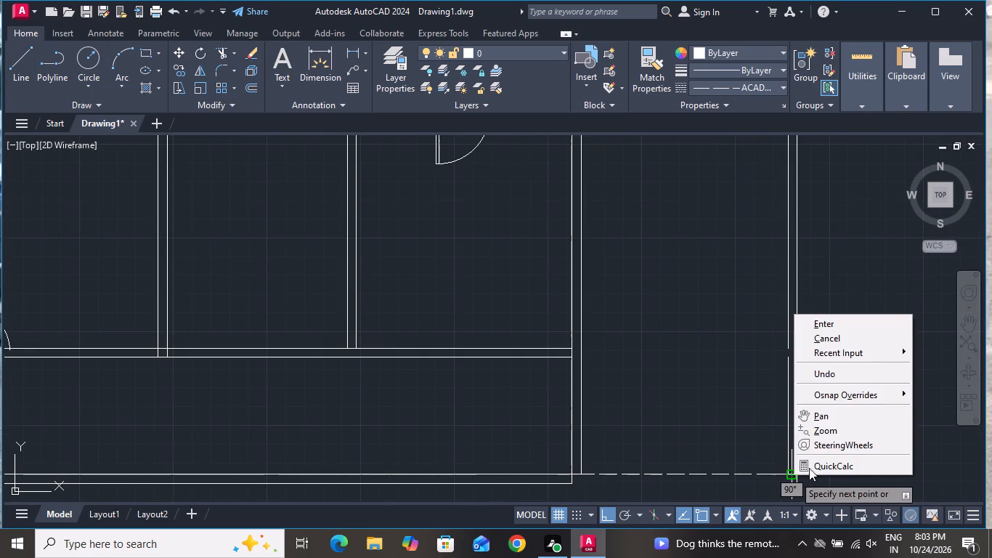
{"action": "left_click", "coordinate": [869, 333]}
Extend both lines of the new east wall south to the closing line along the plan's south edge.
{"action": "type", "text": "EX"}
{"action": "key", "text": "space"}
{"action": "key", "text": "space"}
{"action": "scroll", "coordinate": [874, 376], "scroll_direction": "down", "scroll_amount": 3}
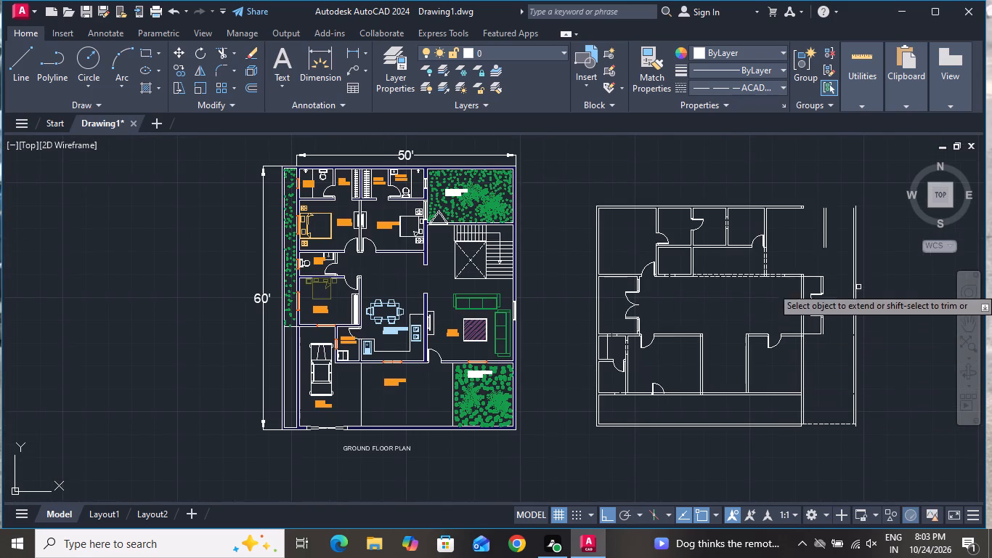
{"action": "left_click", "coordinate": [839, 218]}
{"action": "left_click", "coordinate": [780, 235]}
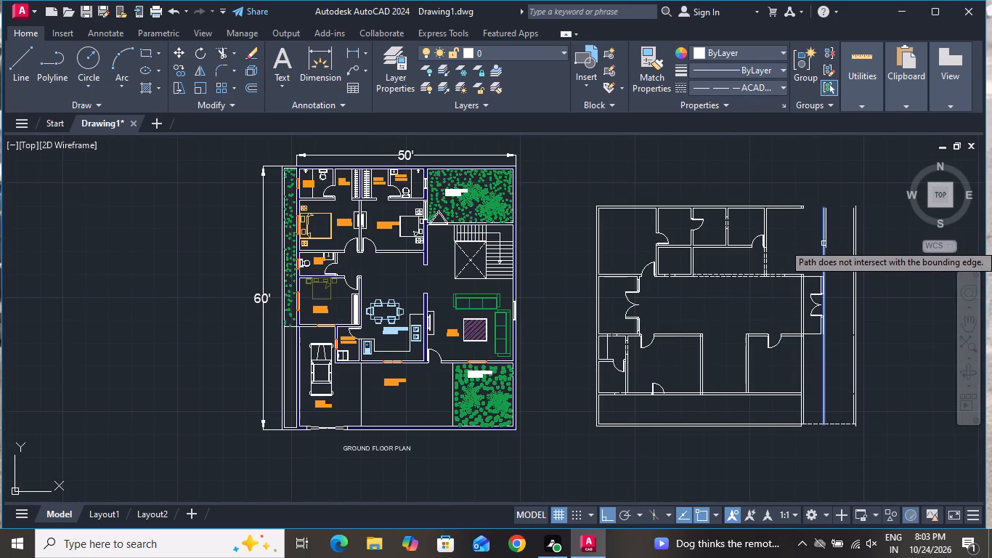
{"action": "left_click", "coordinate": [824, 243]}
{"action": "left_click", "coordinate": [828, 241]}
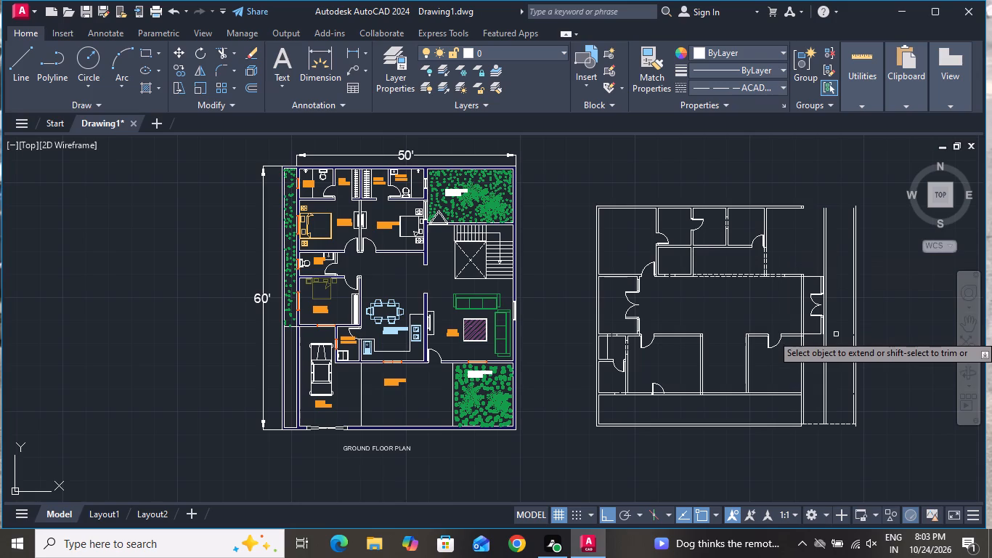
{"action": "right_click", "coordinate": [839, 338]}
{"action": "left_click", "coordinate": [847, 358]}
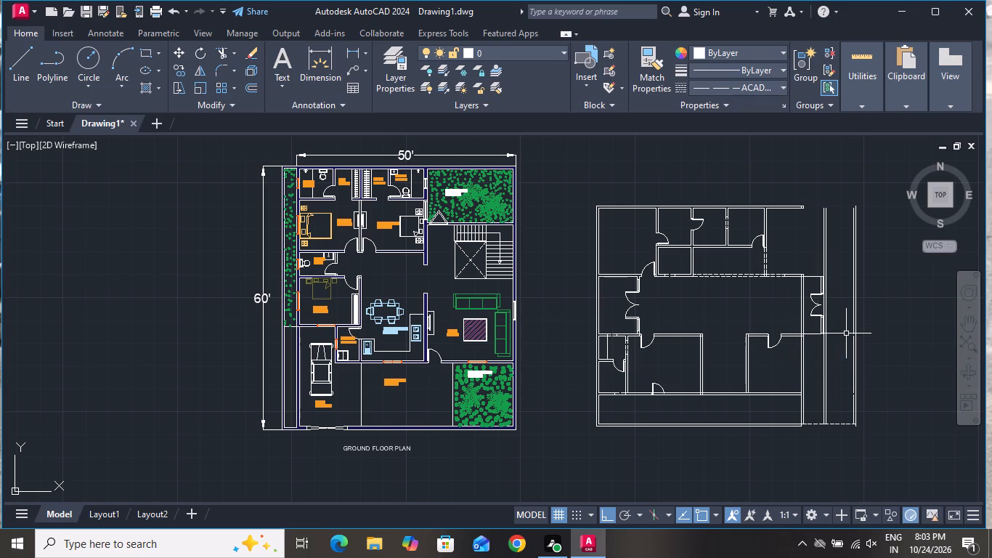
Extend both lines of the hall's north wall east to the outer face of the new east wall.
{"action": "type", "text": "EX"}
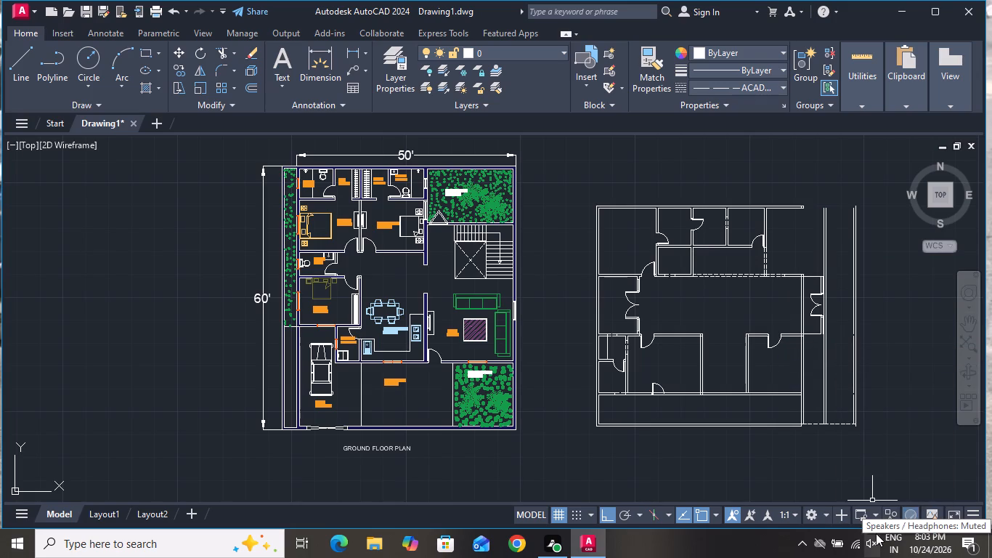
{"action": "key", "text": "space"}
{"action": "key", "text": "space"}
{"action": "scroll", "coordinate": [814, 272], "scroll_direction": "up", "scroll_amount": 2}
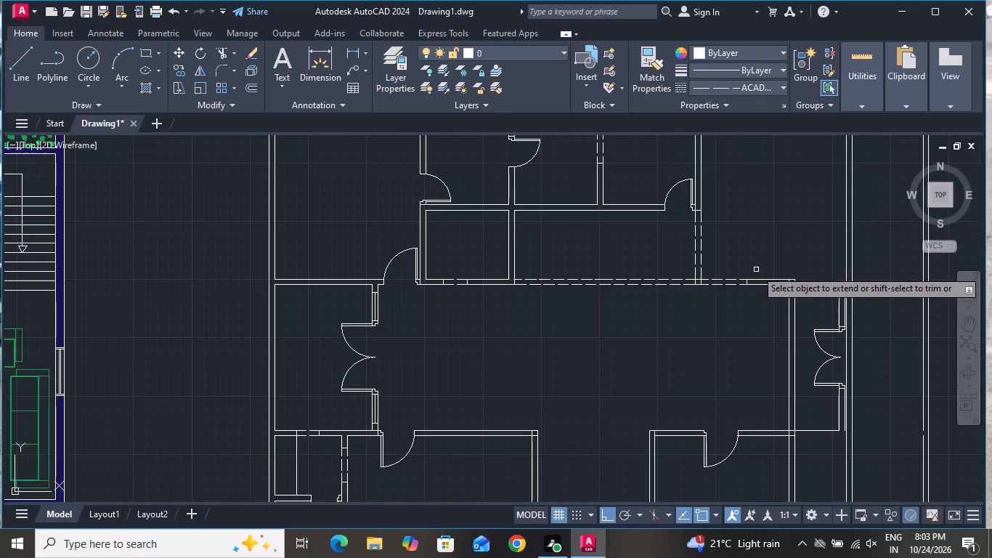
{"action": "left_click", "coordinate": [757, 267]}
{"action": "left_click", "coordinate": [741, 326]}
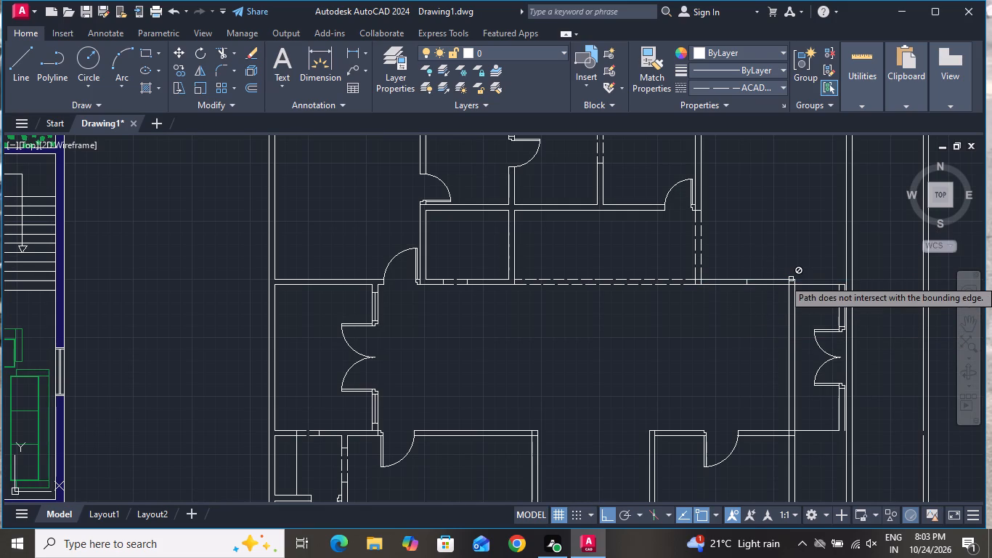
{"action": "scroll", "coordinate": [789, 284], "scroll_direction": "up", "scroll_amount": 3}
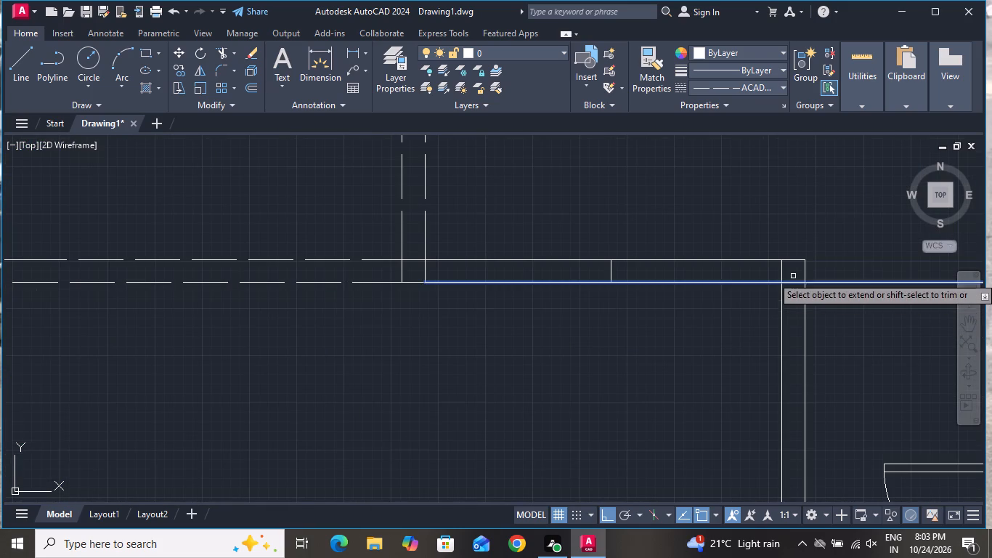
{"action": "left_click", "coordinate": [794, 272]}
{"action": "left_click", "coordinate": [801, 251]}
{"action": "left_click", "coordinate": [801, 251]}
{"action": "left_click", "coordinate": [795, 276]}
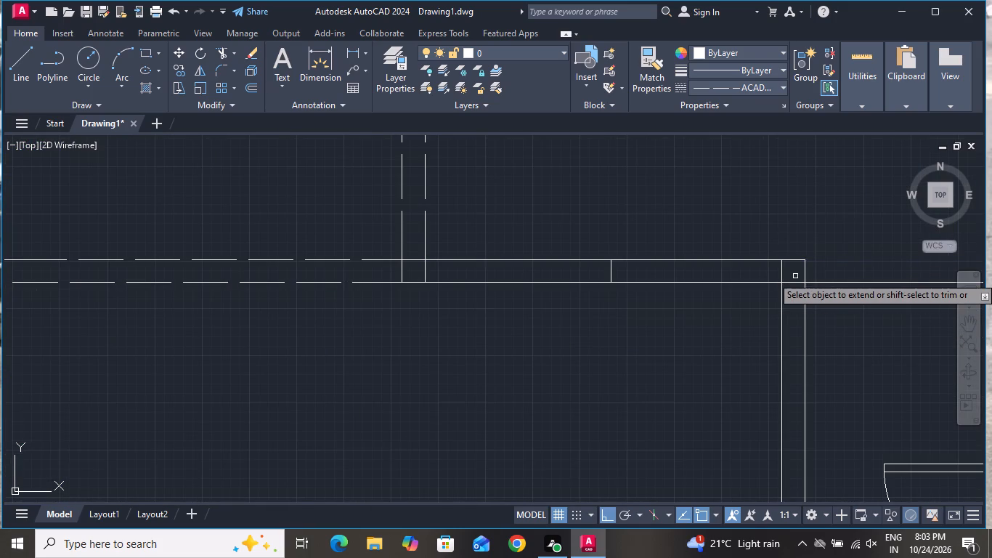
{"action": "scroll", "coordinate": [795, 276], "scroll_direction": "down", "scroll_amount": 2}
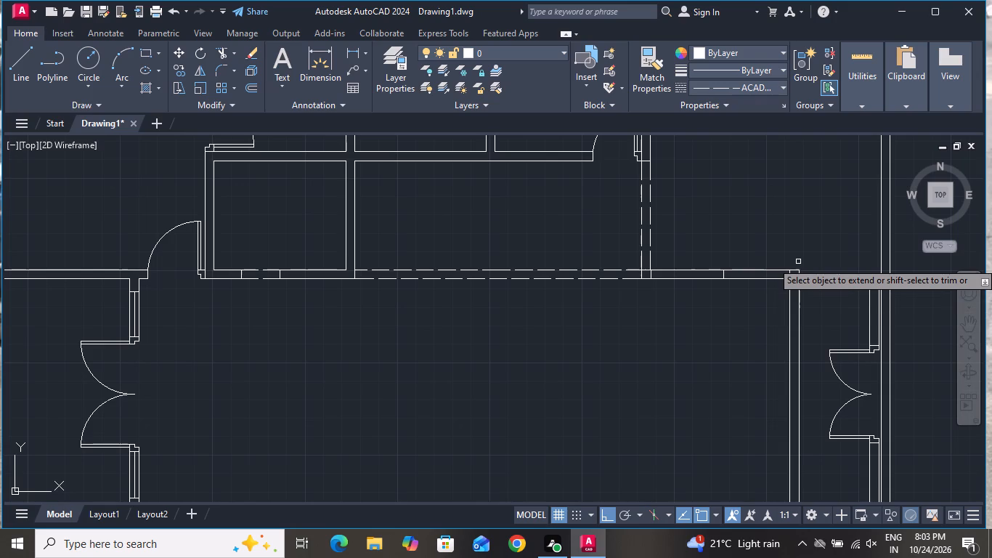
{"action": "left_click", "coordinate": [792, 269]}
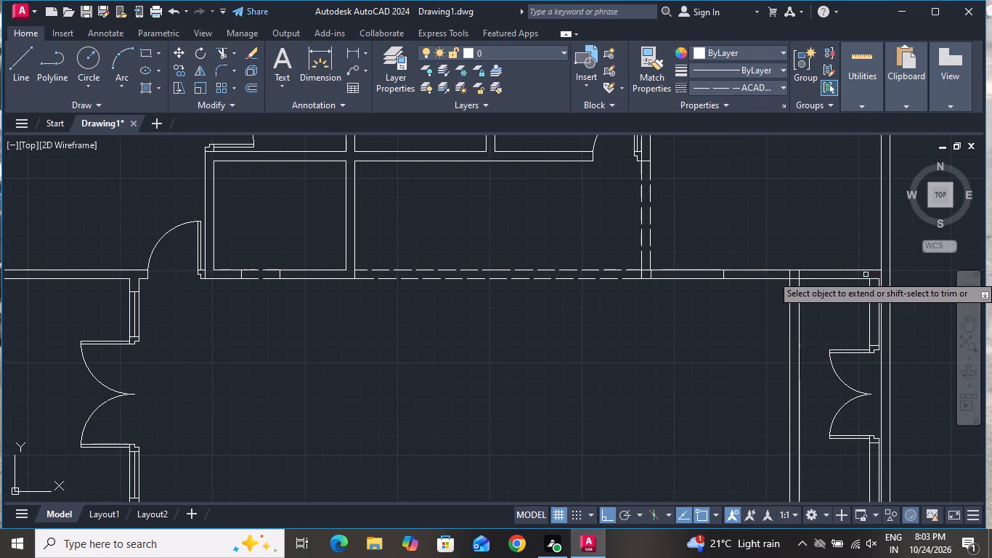
{"action": "left_click", "coordinate": [857, 280]}
{"action": "left_click", "coordinate": [878, 265]}
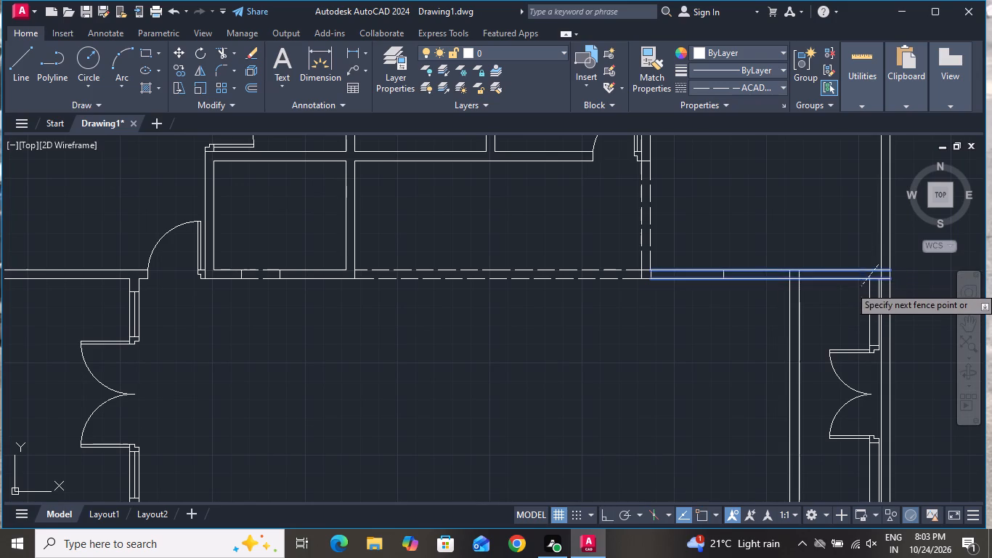
{"action": "left_click", "coordinate": [861, 286]}
Extend both lines of the wall along the southern strip's north side east to the new east wall's outer face.
{"action": "scroll", "coordinate": [895, 236], "scroll_direction": "down", "scroll_amount": 3}
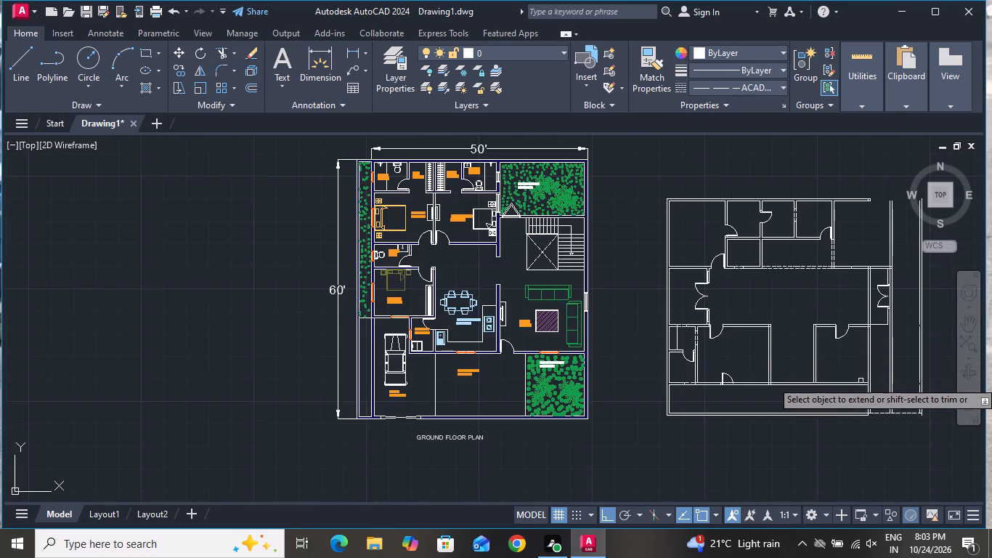
{"action": "scroll", "coordinate": [855, 373], "scroll_direction": "up", "scroll_amount": 1}
{"action": "left_click", "coordinate": [855, 373]}
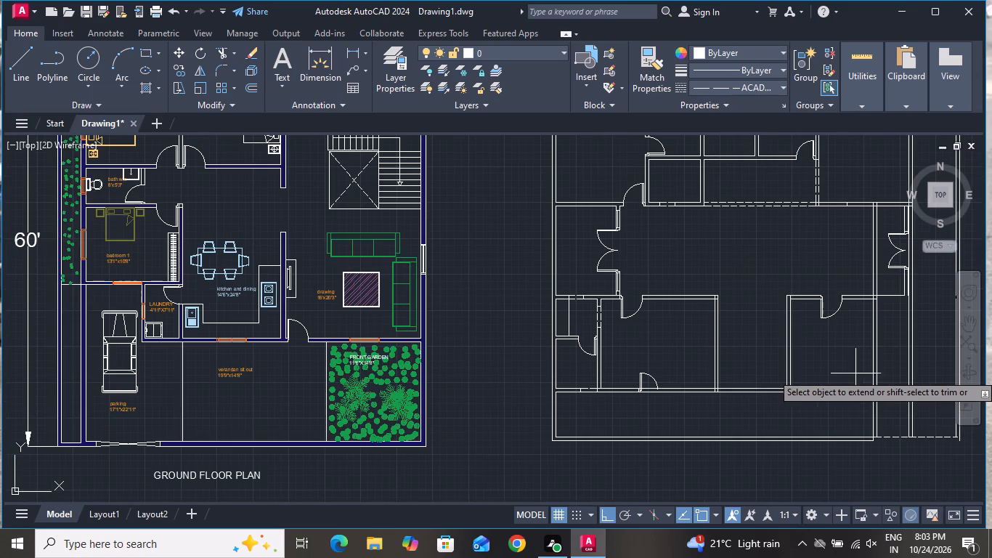
{"action": "left_click", "coordinate": [845, 405]}
{"action": "left_click", "coordinate": [867, 376]}
{"action": "left_click", "coordinate": [863, 404]}
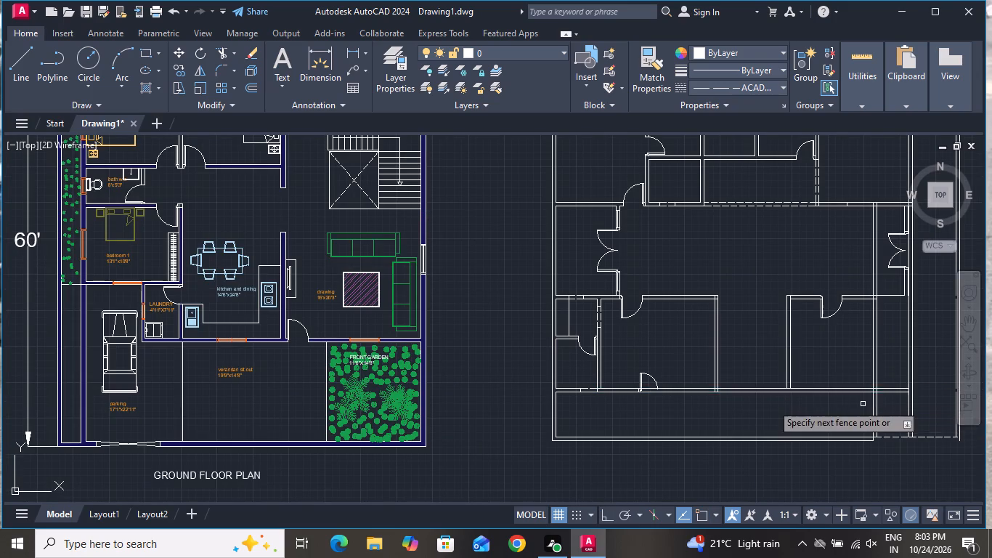
{"action": "left_click", "coordinate": [891, 384]}
{"action": "left_click", "coordinate": [886, 401]}
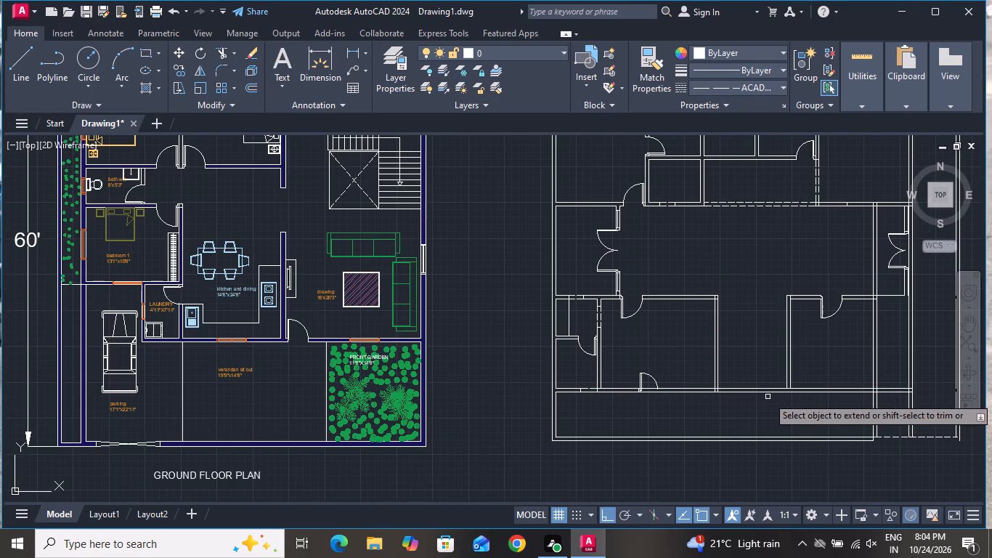
Trim the old and new east walls' lines where they cross the southern strip, up to the strip's north wall.
{"action": "right_click", "coordinate": [765, 397]}
{"action": "left_click", "coordinate": [829, 243]}
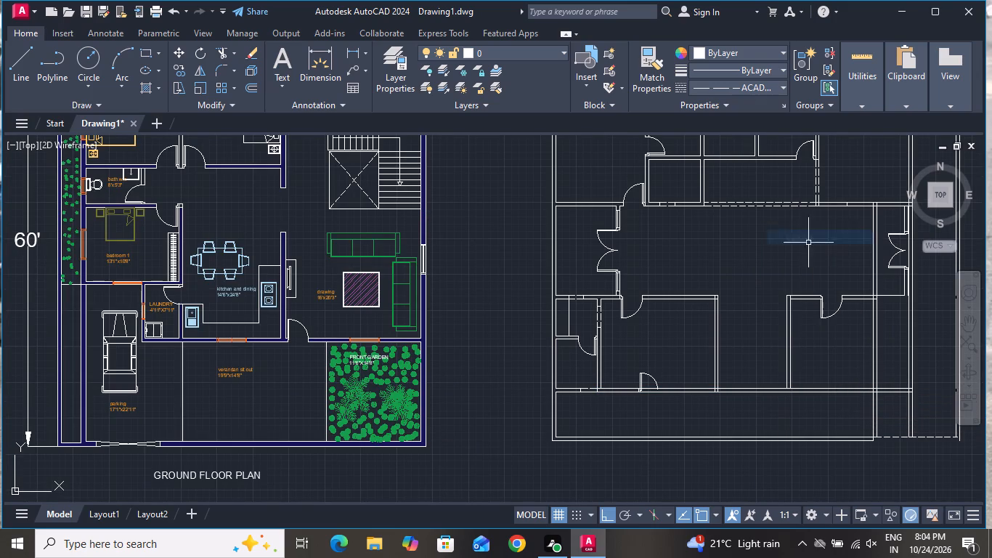
{"action": "left_click", "coordinate": [220, 52]}
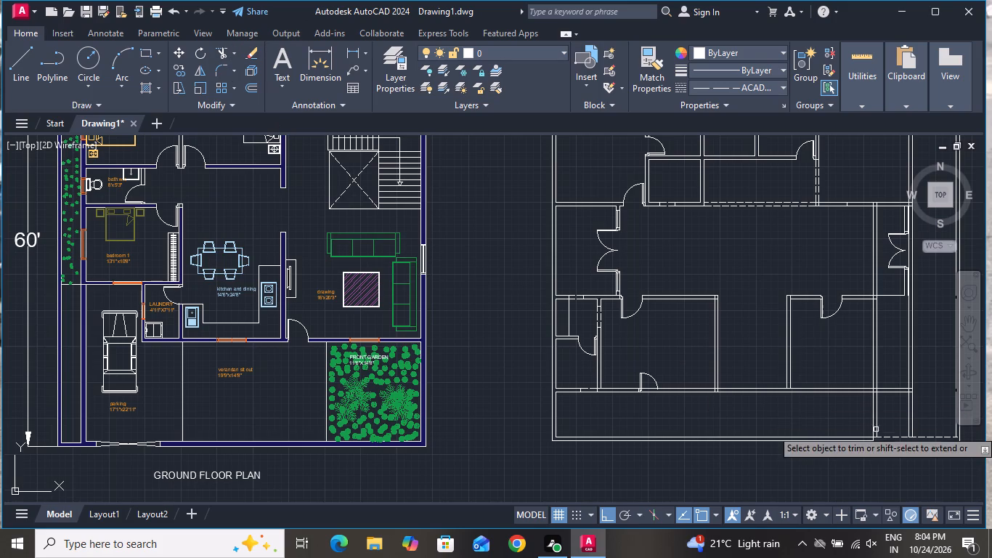
{"action": "scroll", "coordinate": [889, 402], "scroll_direction": "up", "scroll_amount": 2}
{"action": "left_click", "coordinate": [887, 405]}
{"action": "left_click", "coordinate": [718, 408]}
{"action": "scroll", "coordinate": [833, 441], "scroll_direction": "down", "scroll_amount": 3}
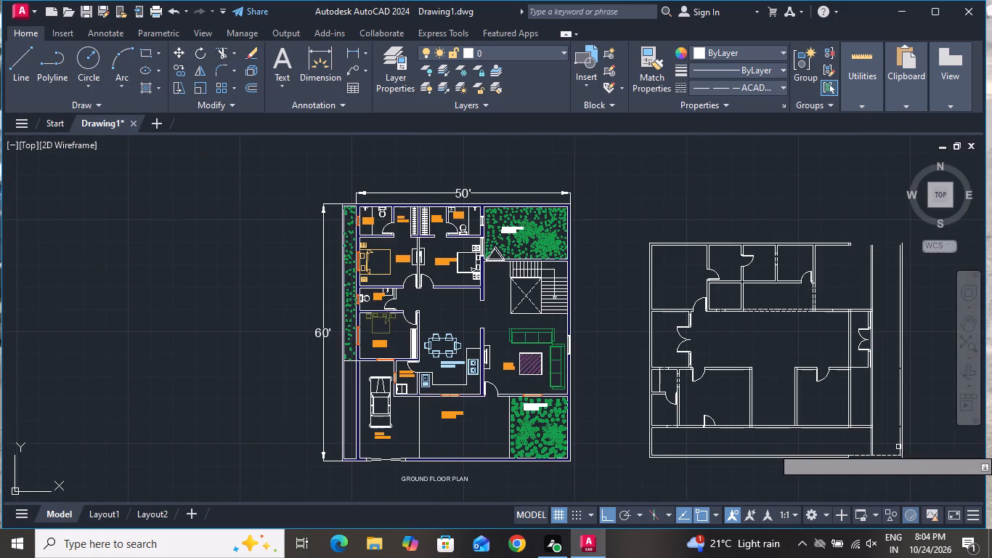
{"action": "left_click", "coordinate": [887, 438]}
{"action": "left_click", "coordinate": [855, 438]}
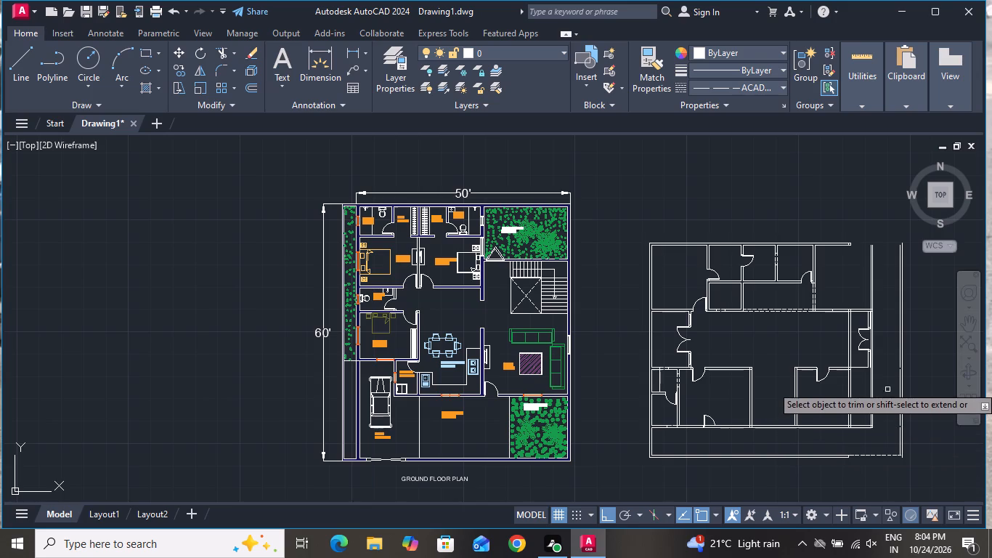
Trim away the old east wall's leftover lines across the southeast room and the central hall, inside the new east wall.
{"action": "left_click", "coordinate": [853, 383]}
{"action": "left_click", "coordinate": [820, 419]}
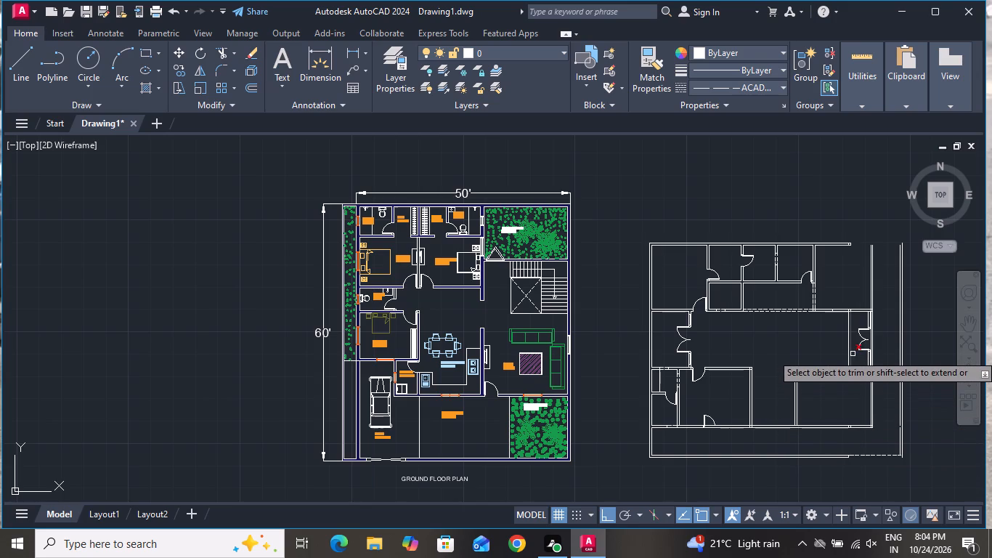
{"action": "double_click", "coordinate": [853, 352]}
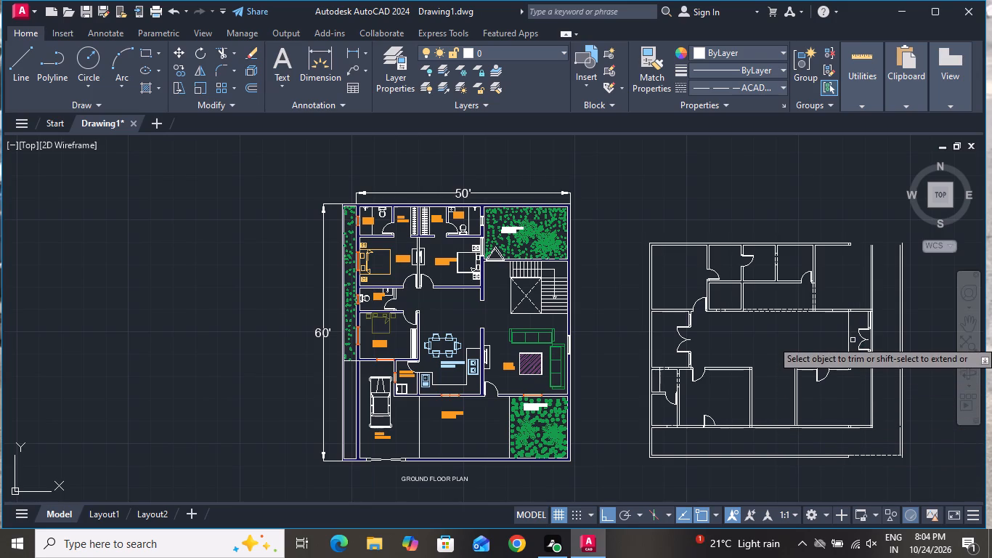
{"action": "left_click", "coordinate": [853, 340]}
{"action": "left_click", "coordinate": [831, 345]}
{"action": "scroll", "coordinate": [869, 322], "scroll_direction": "up", "scroll_amount": 3}
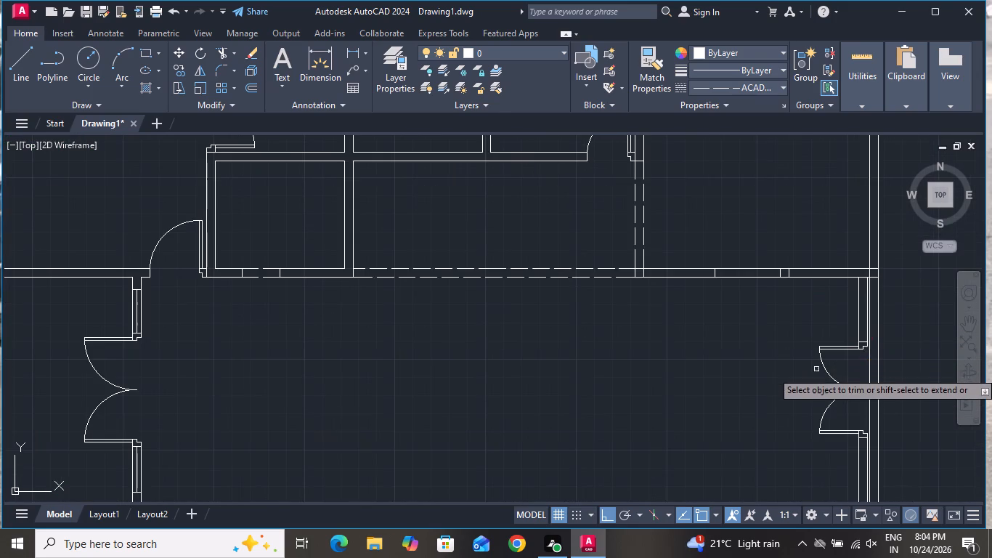
{"action": "scroll", "coordinate": [806, 375], "scroll_direction": "down", "scroll_amount": 1}
{"action": "scroll", "coordinate": [827, 348], "scroll_direction": "up", "scroll_amount": 3}
{"action": "scroll", "coordinate": [827, 347], "scroll_direction": "down", "scroll_amount": 2}
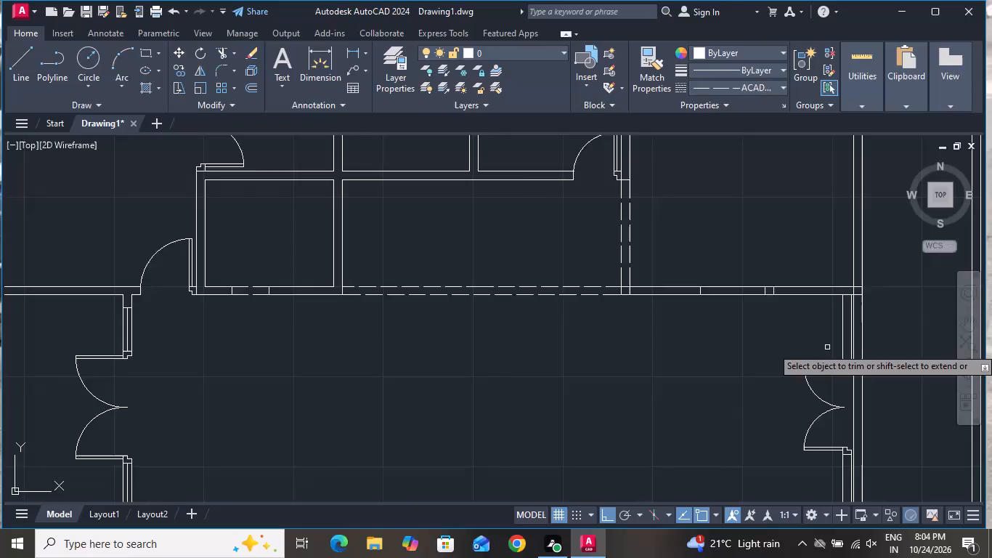
{"action": "scroll", "coordinate": [827, 347], "scroll_direction": "down", "scroll_amount": 2}
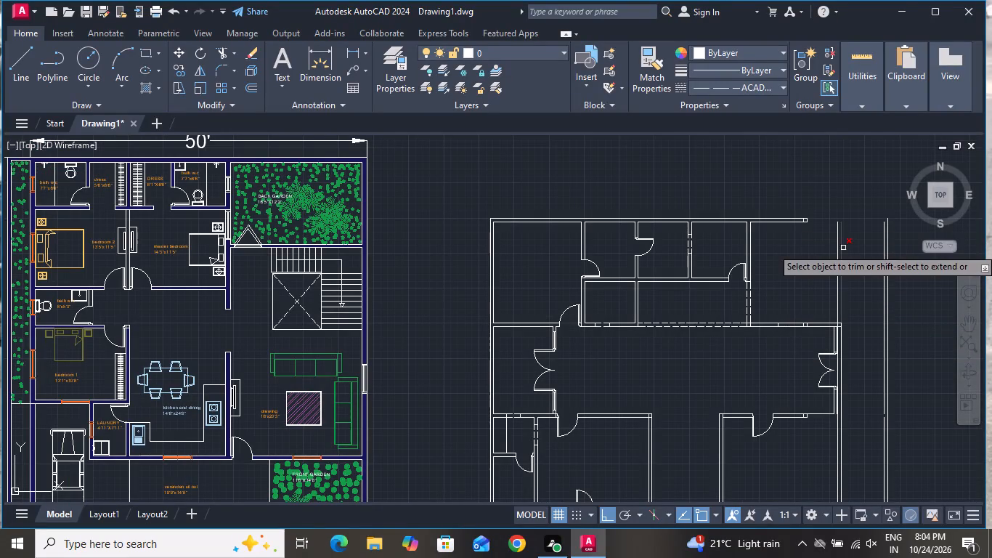
{"action": "key", "text": "Escape"}
Extend both lines of the plan's north wall east past the new east wall to the outermost east wall.
{"action": "type", "text": "EX"}
{"action": "key", "text": "space"}
{"action": "key", "text": "space"}
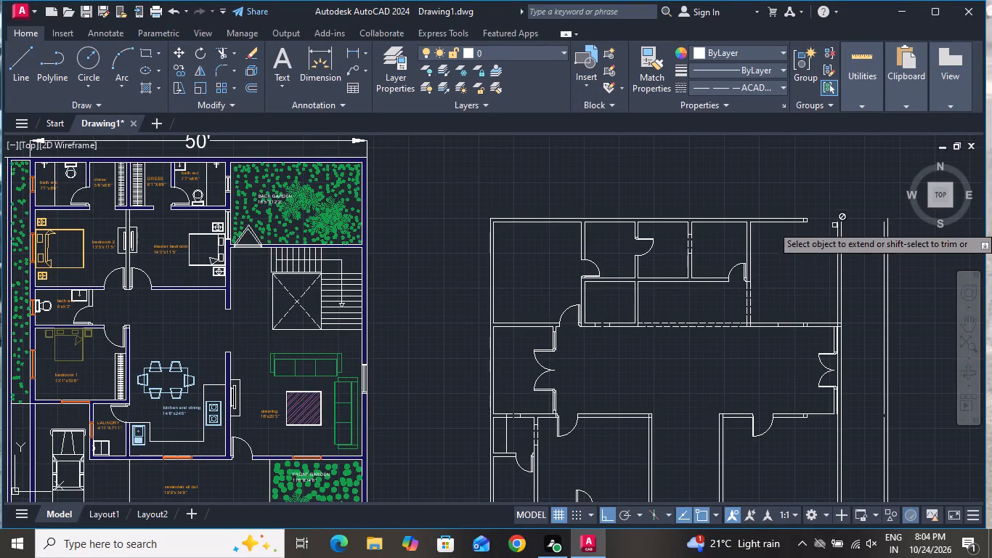
{"action": "left_click", "coordinate": [803, 204]}
{"action": "left_click", "coordinate": [798, 249]}
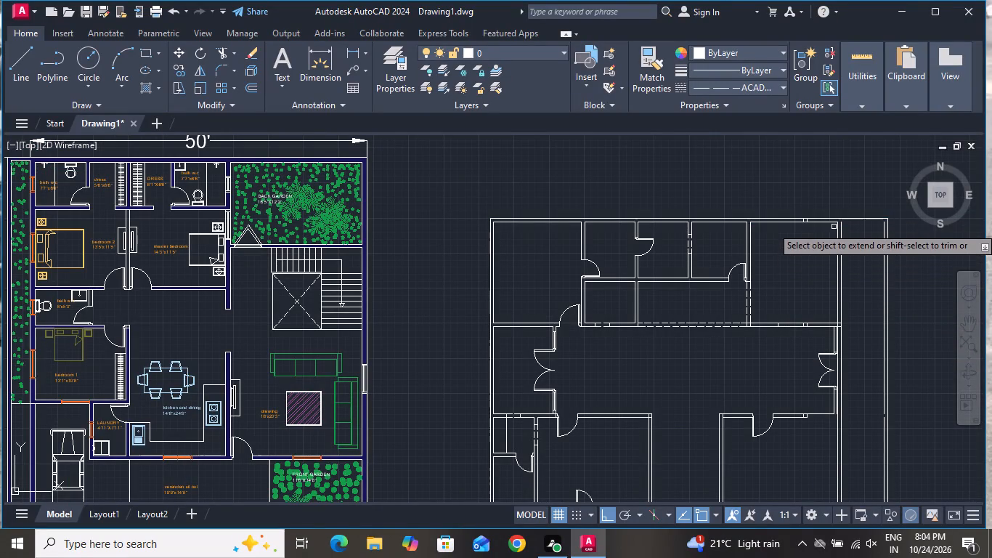
{"action": "left_click", "coordinate": [832, 223]}
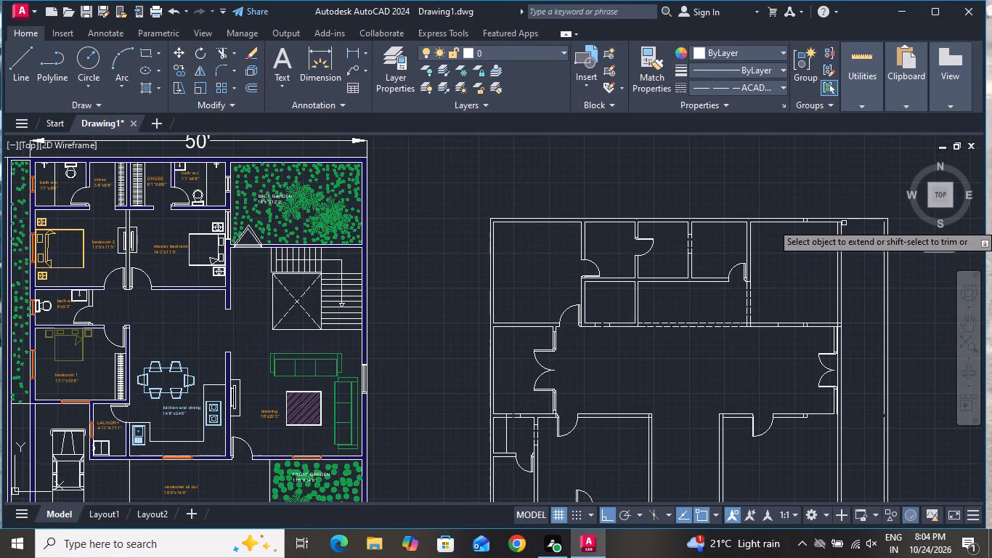
{"action": "scroll", "coordinate": [839, 225], "scroll_direction": "up", "scroll_amount": 4}
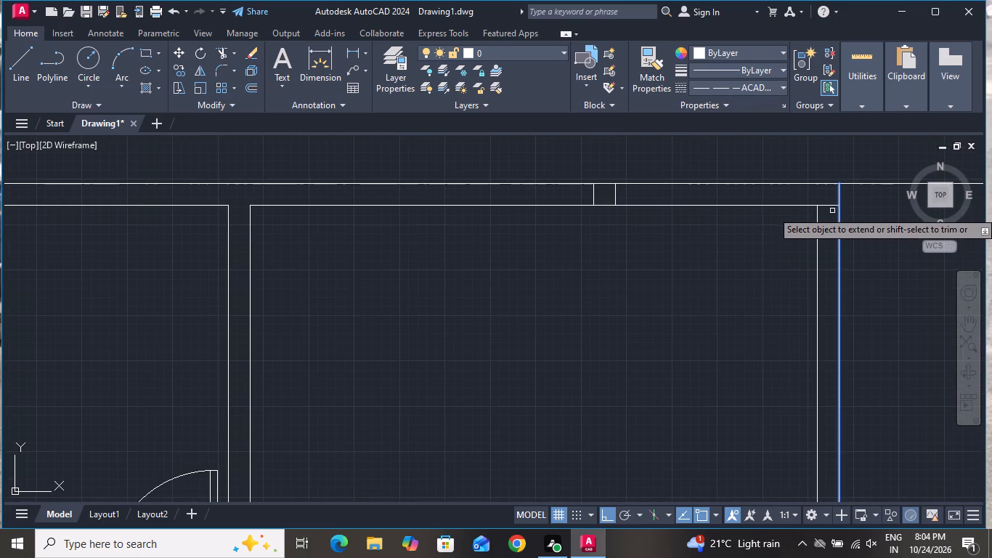
{"action": "scroll", "coordinate": [832, 209], "scroll_direction": "down", "scroll_amount": 3}
{"action": "left_click", "coordinate": [832, 209]}
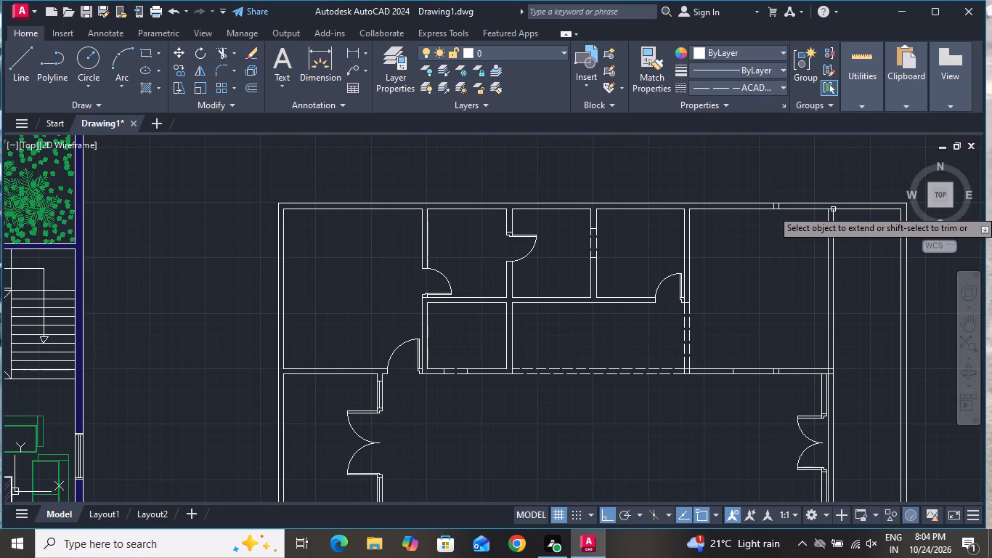
{"action": "right_click", "coordinate": [905, 283]}
{"action": "left_click", "coordinate": [905, 283]}
{"action": "left_click", "coordinate": [908, 312]}
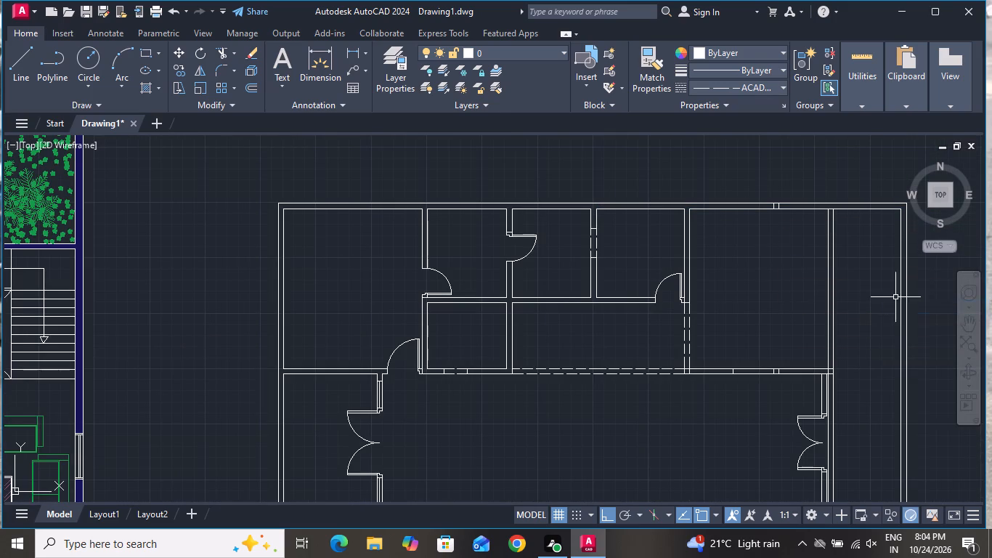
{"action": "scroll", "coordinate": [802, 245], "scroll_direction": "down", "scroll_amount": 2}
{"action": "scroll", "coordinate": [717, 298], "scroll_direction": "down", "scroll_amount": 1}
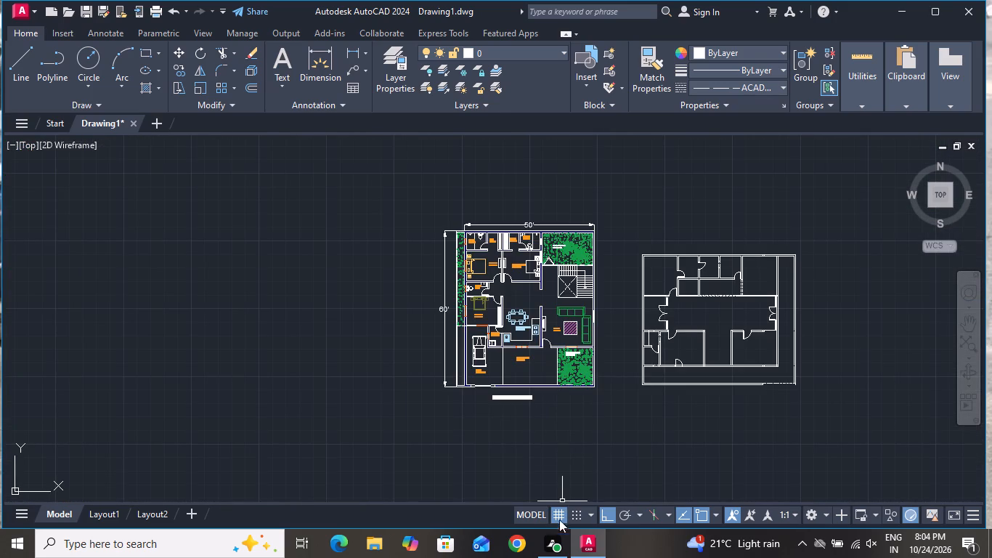
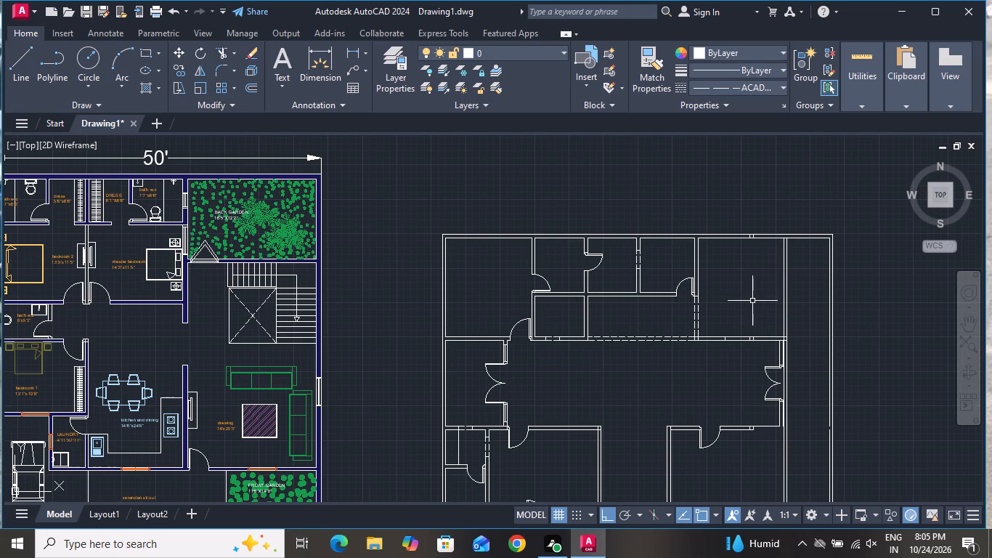
Delete the double door with its jambs and adjoining short wall pieces at the central hall's east end.
{"action": "scroll", "coordinate": [752, 302], "scroll_direction": "up", "scroll_amount": 1}
{"action": "scroll", "coordinate": [752, 302], "scroll_direction": "down", "scroll_amount": 2}
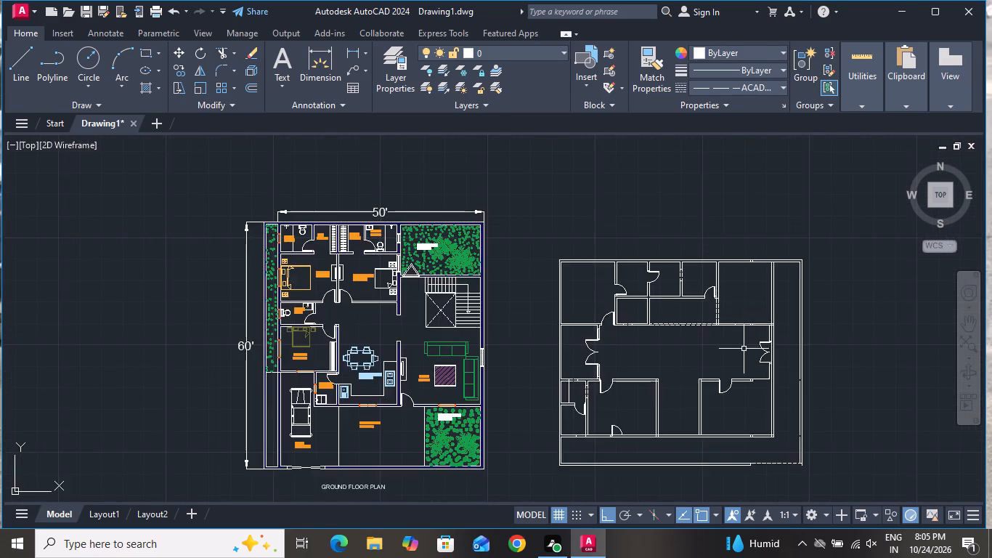
{"action": "scroll", "coordinate": [744, 357], "scroll_direction": "up", "scroll_amount": 4}
{"action": "scroll", "coordinate": [788, 309], "scroll_direction": "down", "scroll_amount": 2}
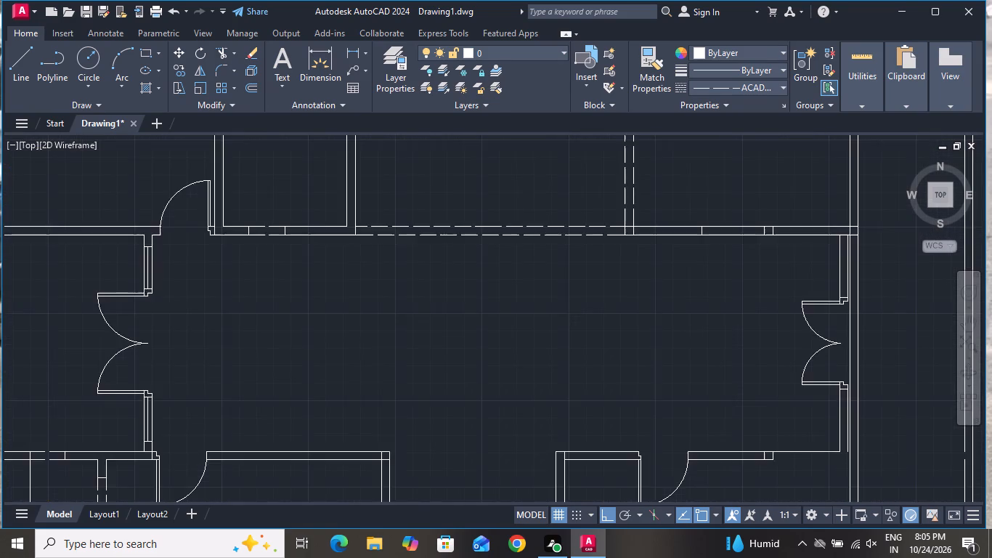
{"action": "scroll", "coordinate": [819, 294], "scroll_direction": "up", "scroll_amount": 3}
{"action": "left_click", "coordinate": [832, 288]}
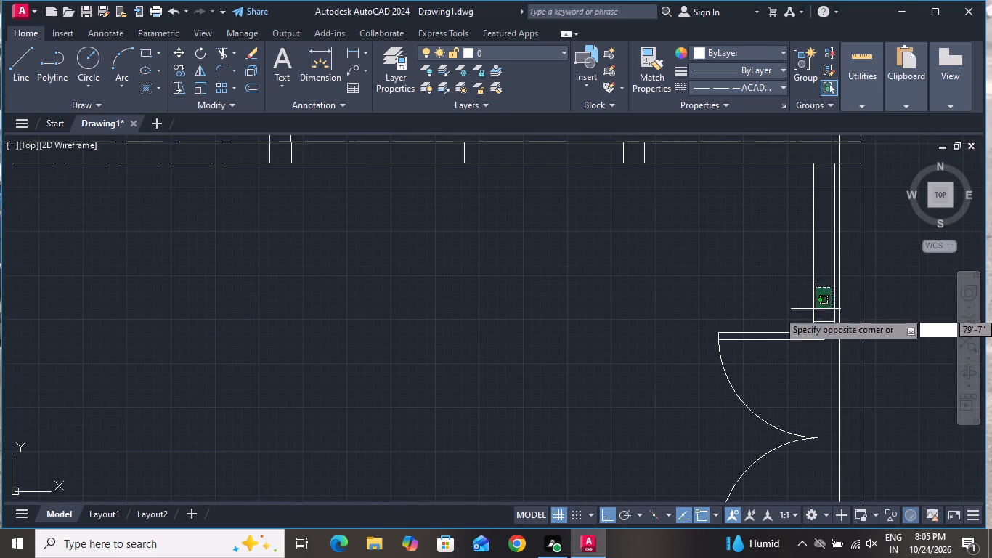
{"action": "scroll", "coordinate": [742, 383], "scroll_direction": "down", "scroll_amount": 3}
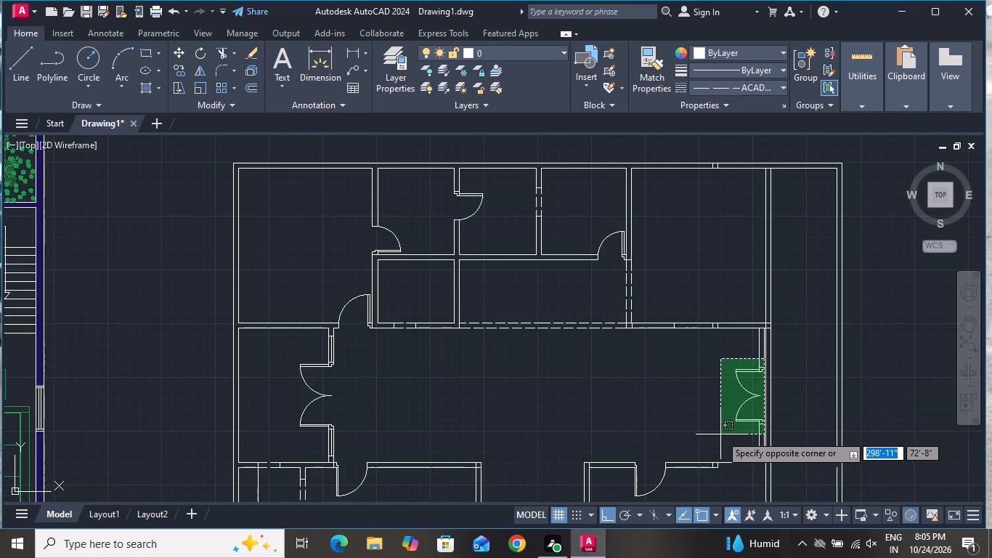
{"action": "left_click", "coordinate": [715, 441]}
{"action": "key", "text": "Delete"}
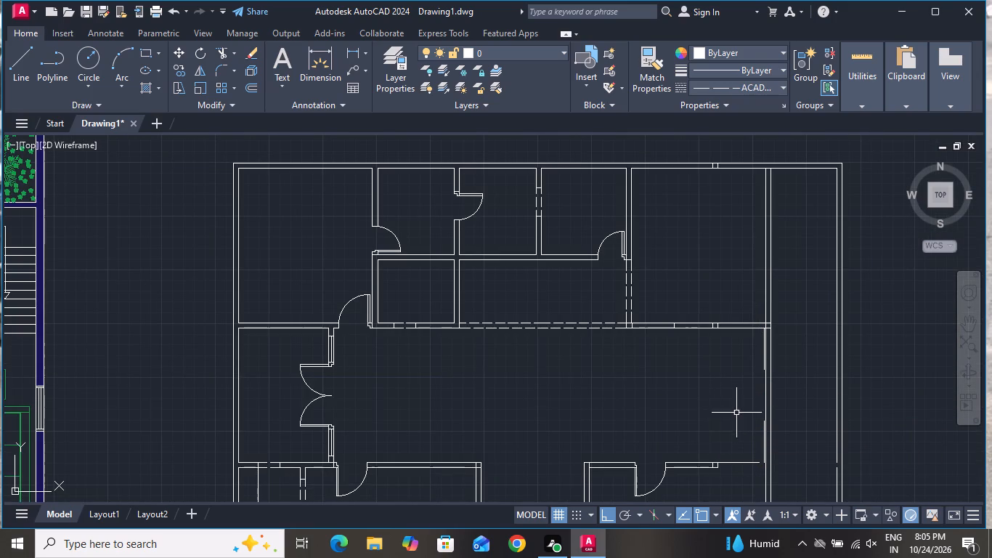
Delete the two leftover short vertical lines beside the east wall's inner face in the central hall.
{"action": "scroll", "coordinate": [755, 344], "scroll_direction": "up", "scroll_amount": 3}
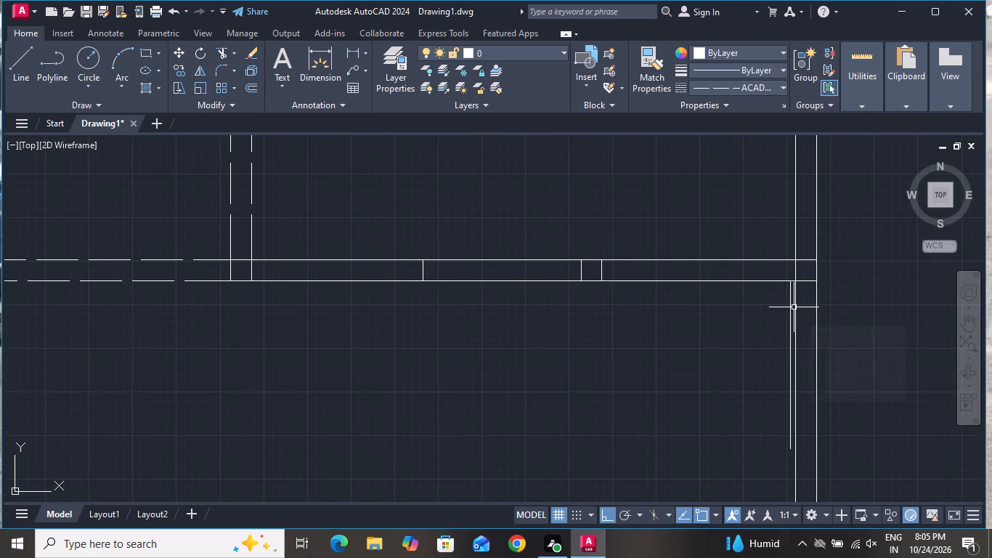
{"action": "left_click", "coordinate": [792, 307]}
{"action": "key", "text": "Delete"}
{"action": "scroll", "coordinate": [791, 310], "scroll_direction": "down", "scroll_amount": 3}
{"action": "scroll", "coordinate": [783, 400], "scroll_direction": "up", "scroll_amount": 1}
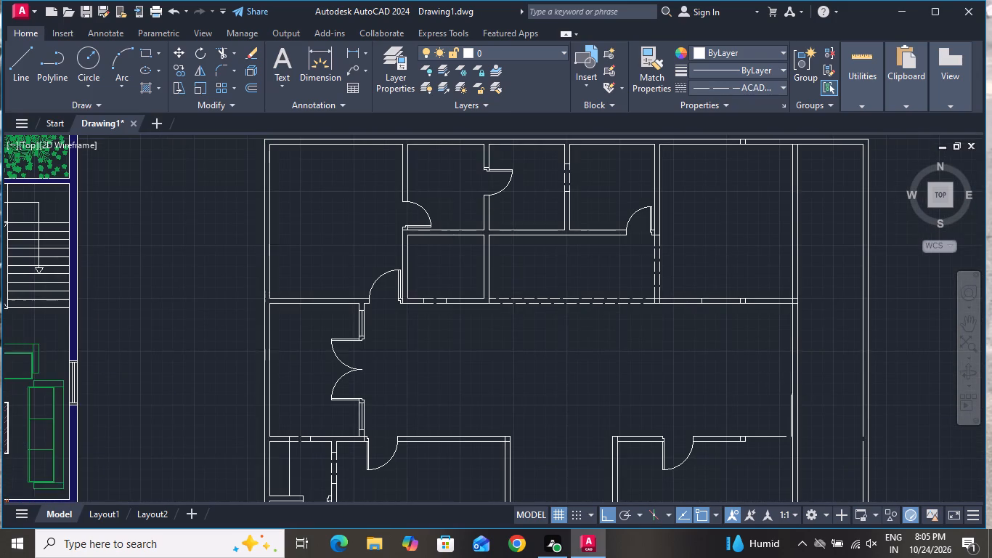
{"action": "scroll", "coordinate": [783, 400], "scroll_direction": "up", "scroll_amount": 1}
{"action": "left_click", "coordinate": [798, 389]}
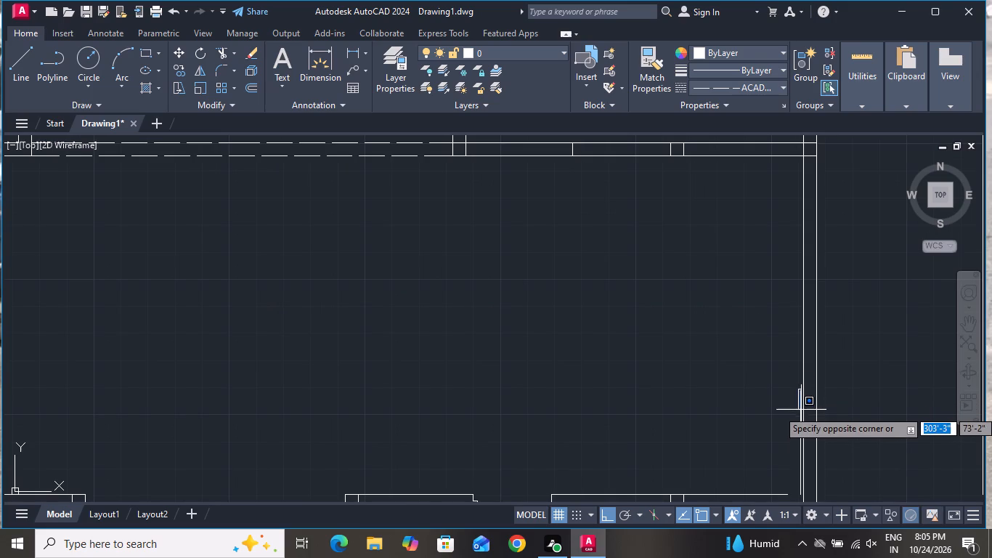
{"action": "triple_click", "coordinate": [801, 410]}
{"action": "key", "text": "Delete"}
{"action": "scroll", "coordinate": [722, 373], "scroll_direction": "down", "scroll_amount": 2}
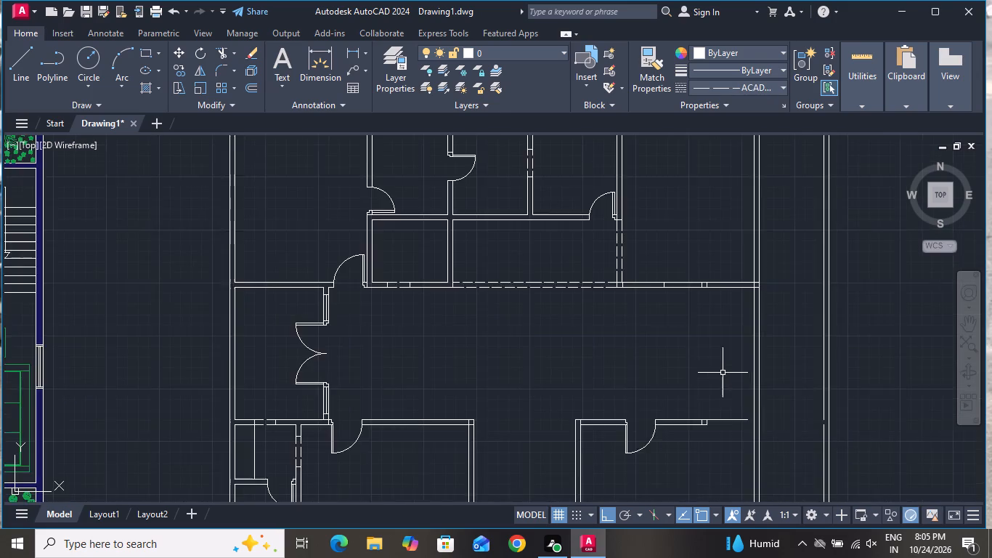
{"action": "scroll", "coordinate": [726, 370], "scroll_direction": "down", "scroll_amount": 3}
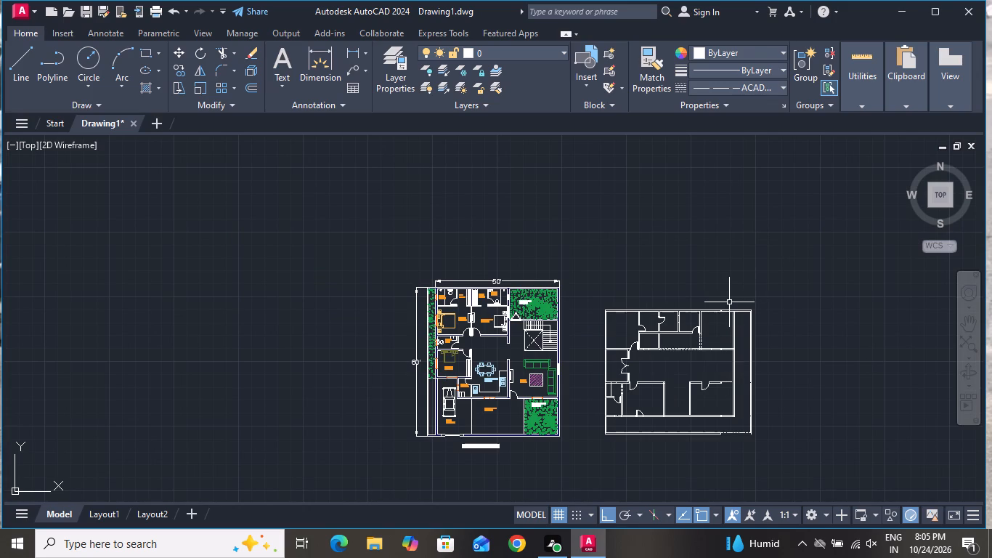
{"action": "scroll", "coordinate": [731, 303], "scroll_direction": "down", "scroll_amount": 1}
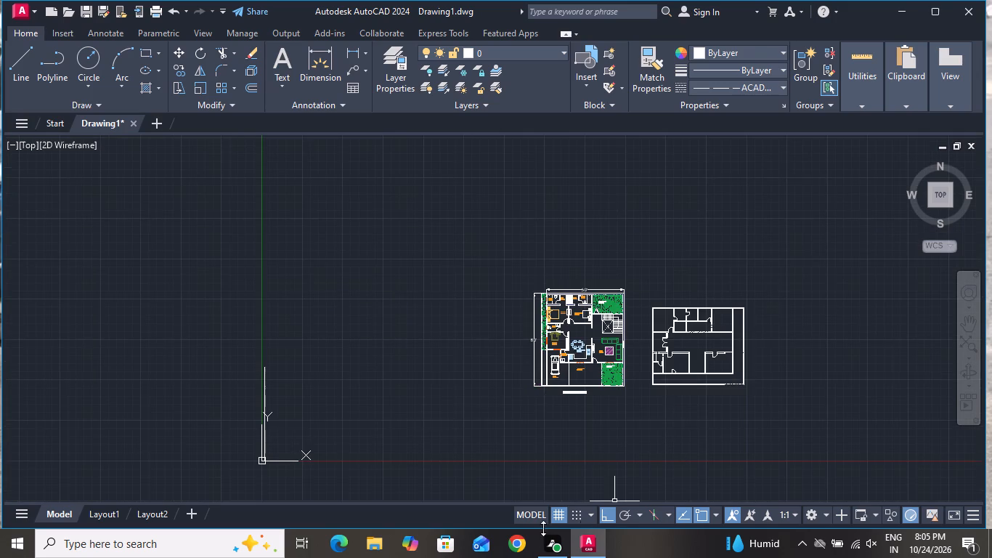
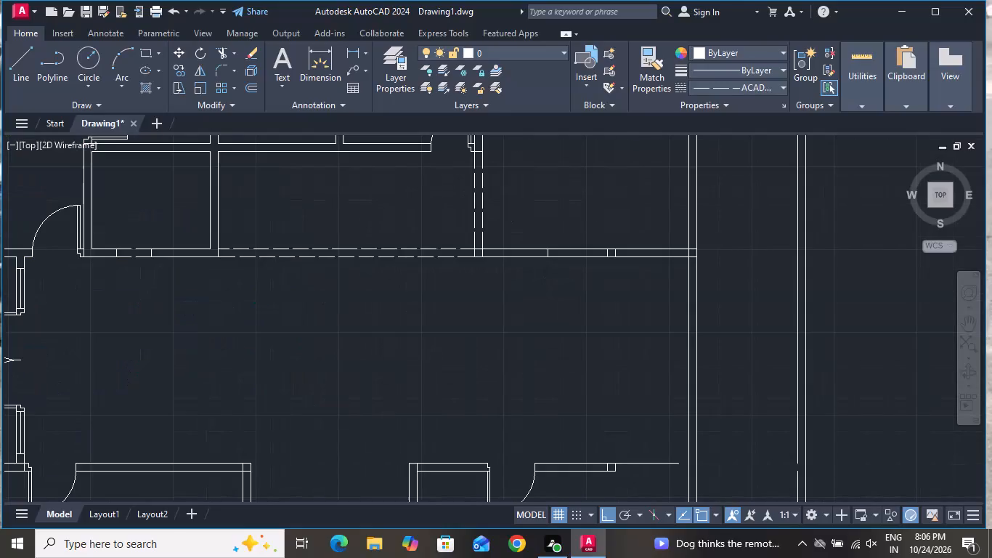
Trim the wall junction at the east end of the central hall's north wall and remove the short cross lines inside that wall.
{"action": "left_click", "coordinate": [218, 46]}
{"action": "scroll", "coordinate": [775, 254], "scroll_direction": "up", "scroll_amount": 3}
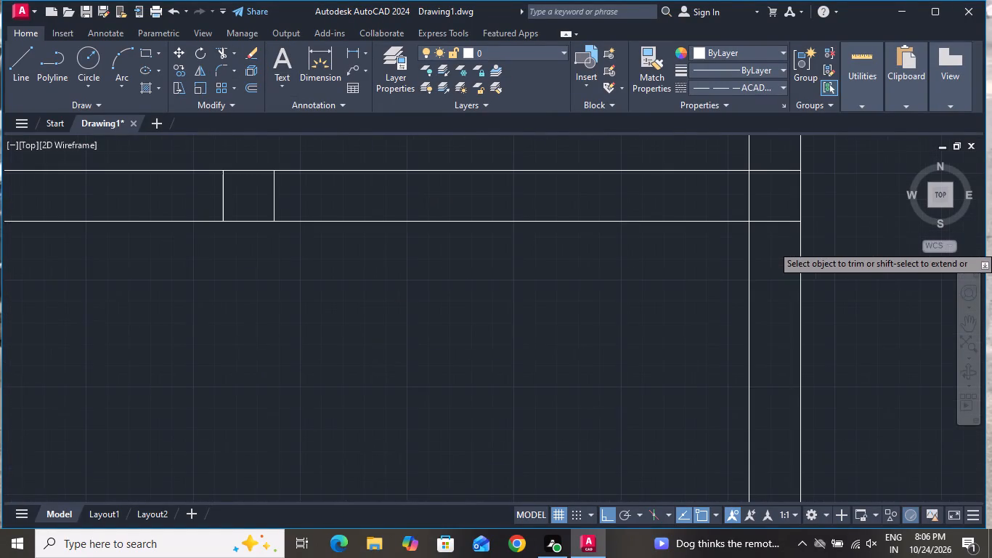
{"action": "left_click", "coordinate": [780, 245]}
{"action": "left_click", "coordinate": [791, 166]}
{"action": "left_click", "coordinate": [777, 190]}
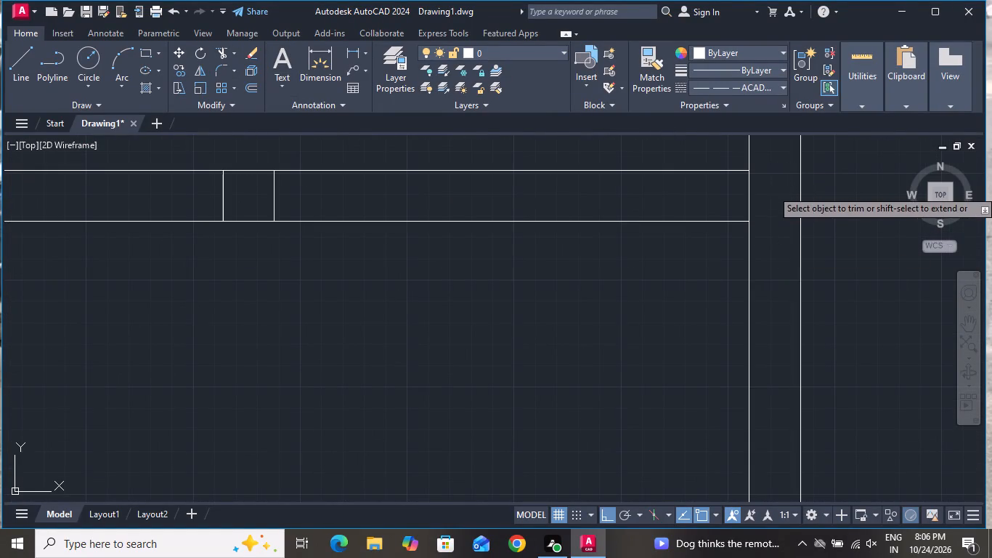
{"action": "scroll", "coordinate": [219, 177], "scroll_direction": "down", "scroll_amount": 2}
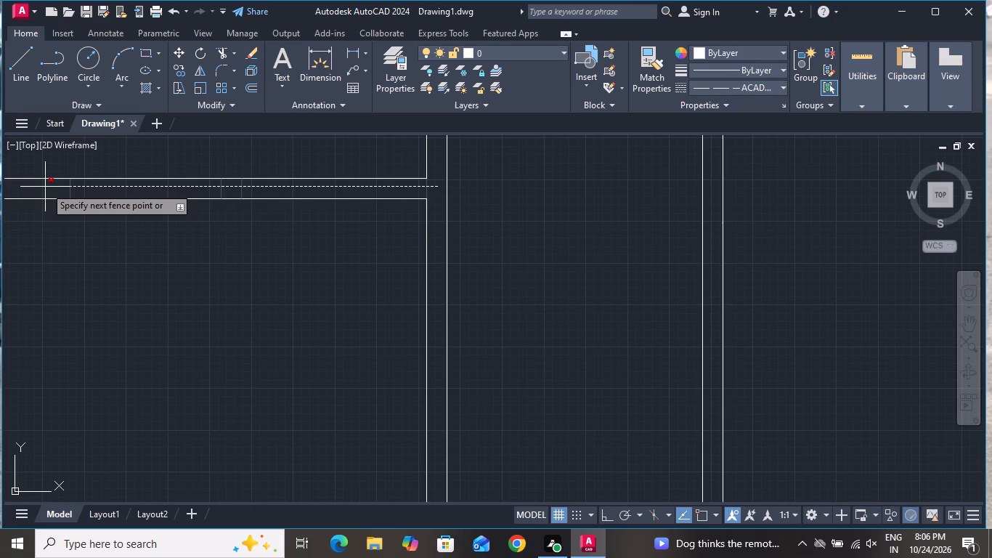
{"action": "left_click", "coordinate": [45, 187]}
{"action": "scroll", "coordinate": [751, 384], "scroll_direction": "down", "scroll_amount": 2}
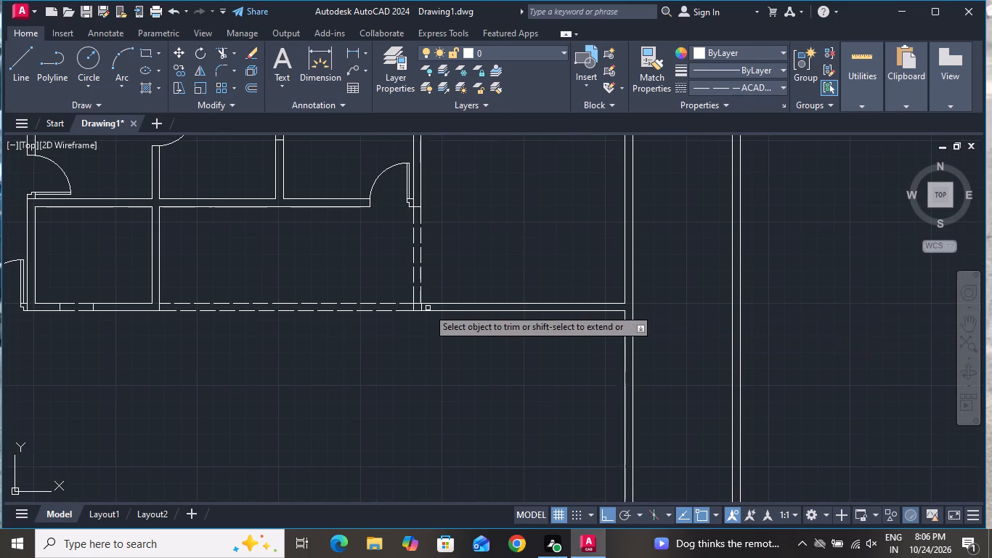
Trim the short cross lines and overlapping corner lines where the rooms' south wall meets the east wall.
{"action": "scroll", "coordinate": [397, 296], "scroll_direction": "up", "scroll_amount": 3}
{"action": "scroll", "coordinate": [472, 297], "scroll_direction": "down", "scroll_amount": 5}
{"action": "scroll", "coordinate": [646, 315], "scroll_direction": "down", "scroll_amount": 1}
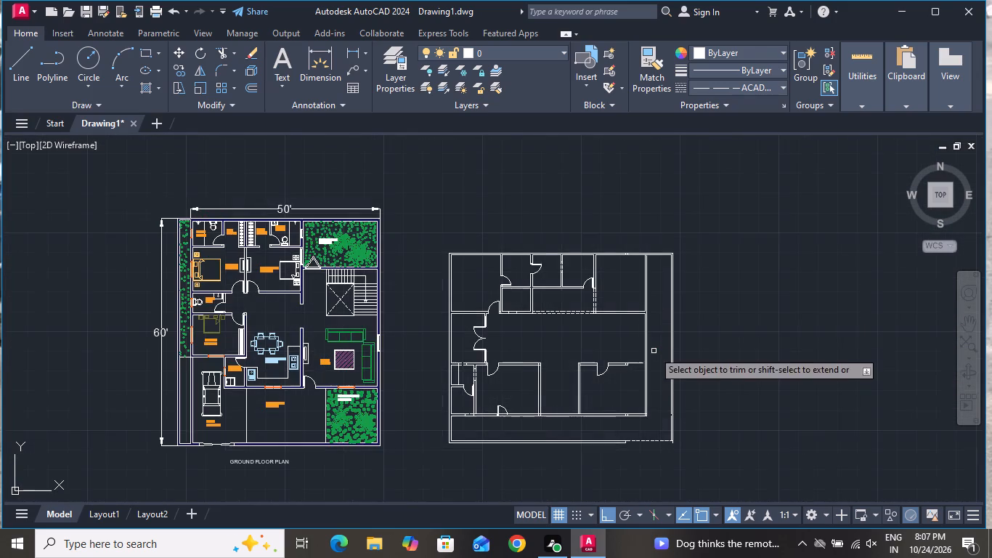
{"action": "scroll", "coordinate": [640, 377], "scroll_direction": "up", "scroll_amount": 5}
{"action": "scroll", "coordinate": [640, 377], "scroll_direction": "down", "scroll_amount": 5}
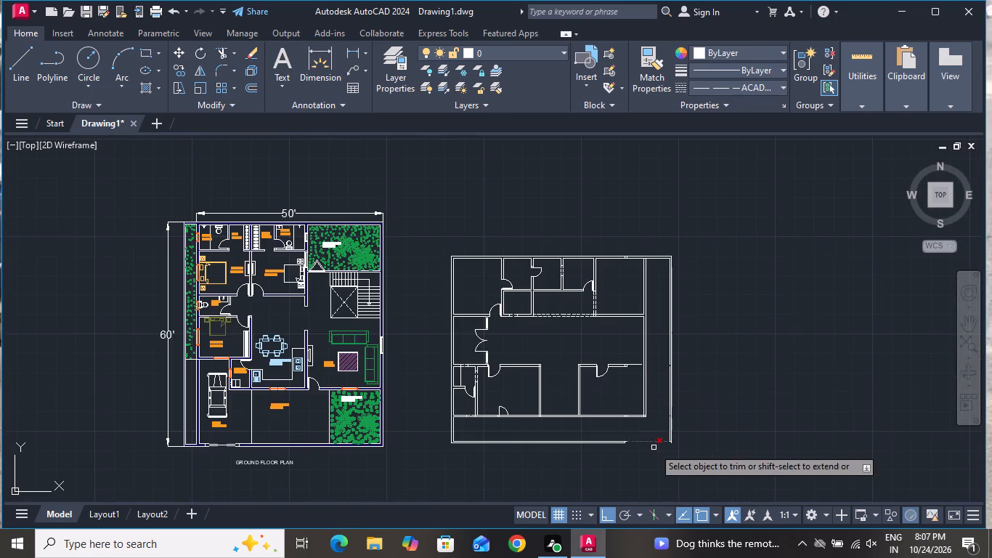
{"action": "scroll", "coordinate": [649, 424], "scroll_direction": "up", "scroll_amount": 5}
{"action": "scroll", "coordinate": [586, 363], "scroll_direction": "up", "scroll_amount": 2}
{"action": "left_click", "coordinate": [585, 362]}
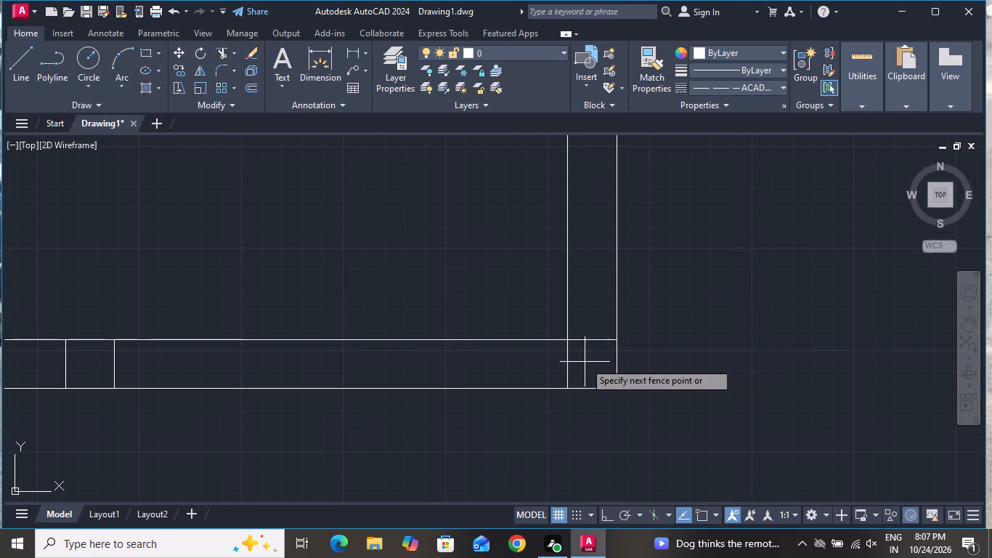
{"action": "left_click", "coordinate": [31, 347]}
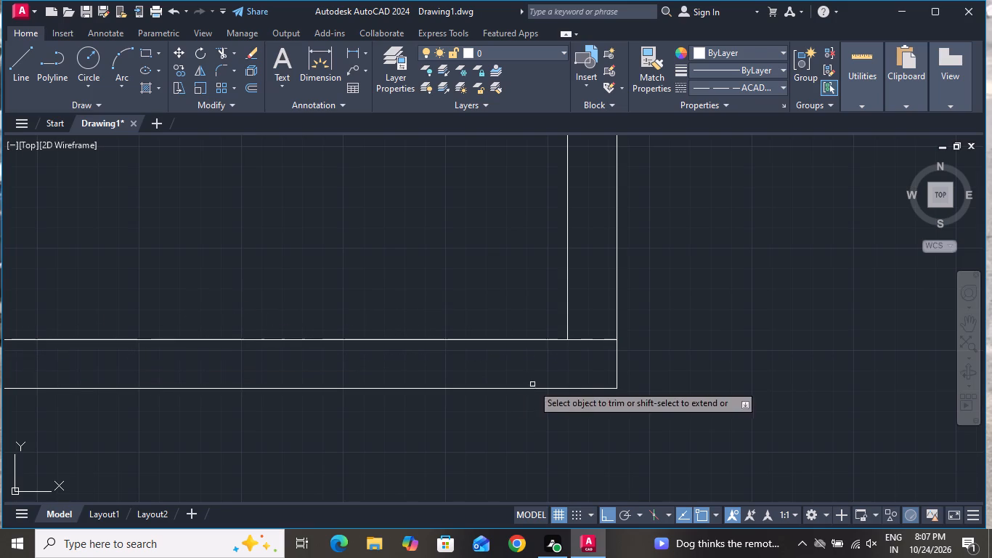
{"action": "left_click", "coordinate": [589, 351]}
{"action": "left_click", "coordinate": [594, 317]}
Trim the overlapping lines where the partition east of the south wall's single door meets the south wall, leaving an open T-junction.
{"action": "scroll", "coordinate": [694, 351], "scroll_direction": "down", "scroll_amount": 5}
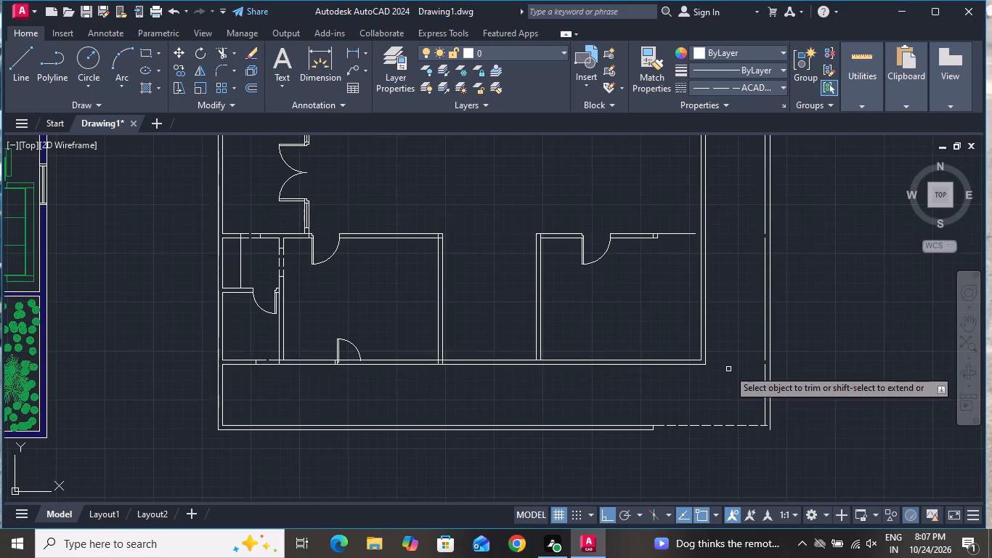
{"action": "scroll", "coordinate": [422, 364], "scroll_direction": "up", "scroll_amount": 4}
{"action": "left_click", "coordinate": [456, 360]}
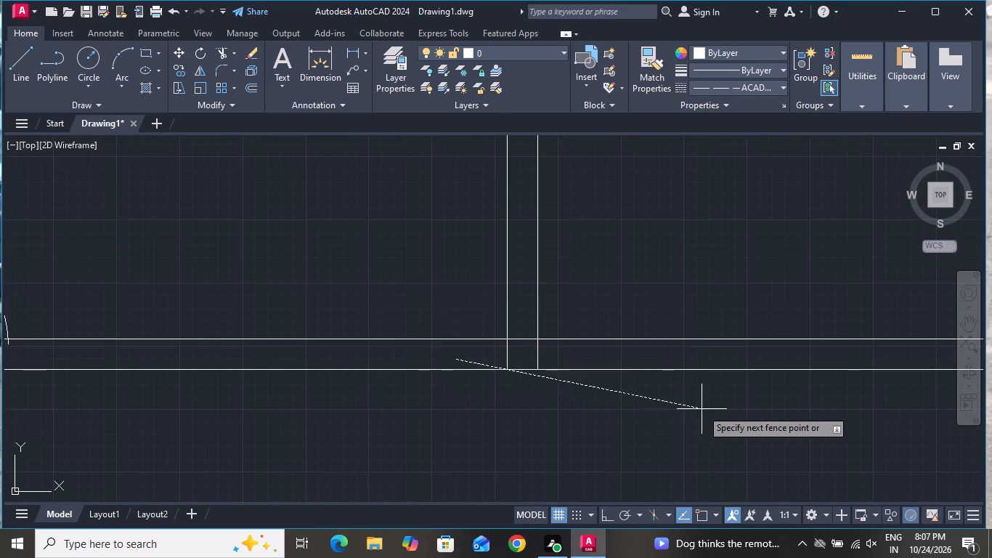
{"action": "left_click", "coordinate": [664, 368]}
{"action": "left_click", "coordinate": [524, 354]}
{"action": "left_click", "coordinate": [528, 323]}
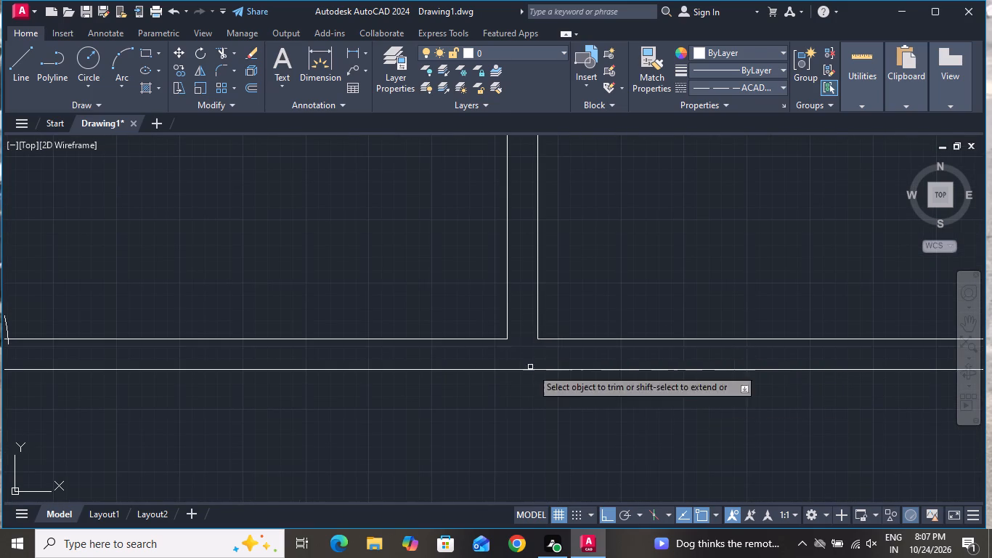
{"action": "scroll", "coordinate": [584, 389], "scroll_direction": "down", "scroll_amount": 3}
{"action": "scroll", "coordinate": [375, 365], "scroll_direction": "up", "scroll_amount": 2}
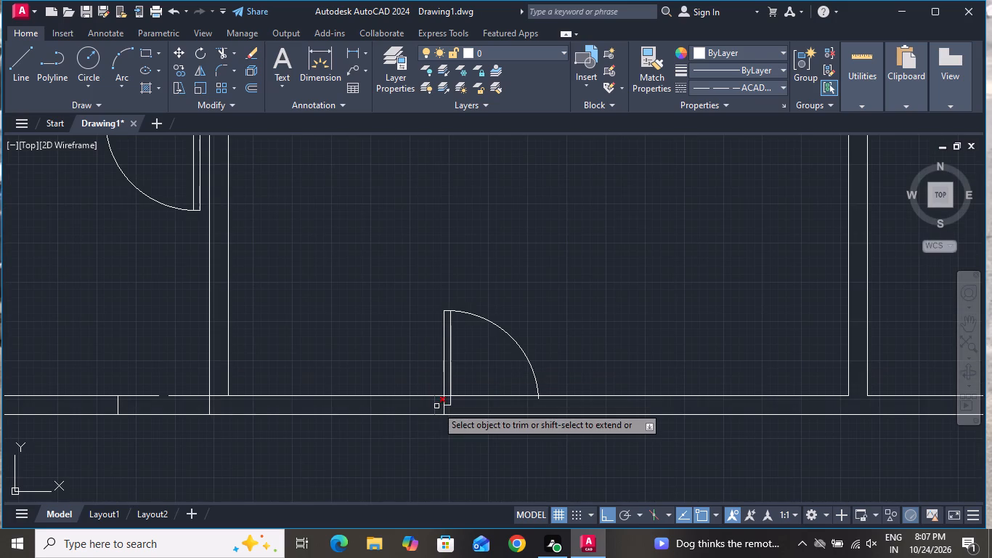
{"action": "left_click", "coordinate": [436, 406]}
{"action": "right_click", "coordinate": [582, 310]}
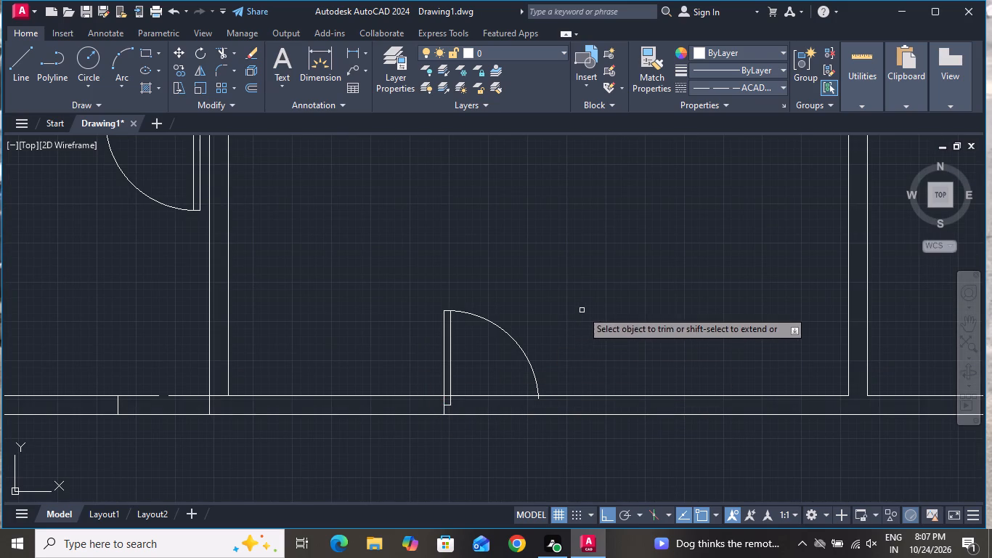
{"action": "left_click", "coordinate": [600, 335]}
Mirror the south wall's single door about a vertical axis beside its swing's end, keeping the original, to form a double door.
{"action": "left_click", "coordinate": [12, 54]}
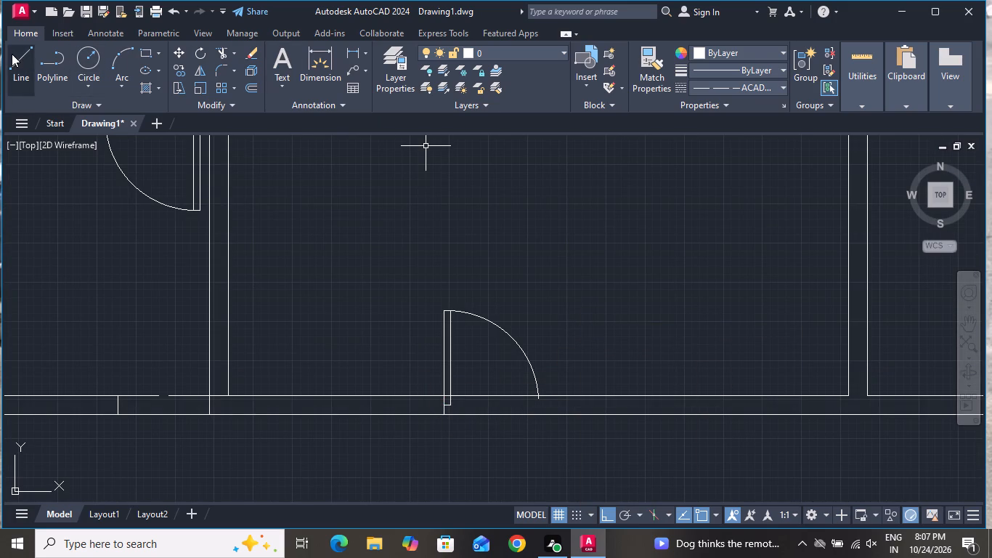
{"action": "key", "text": "Escape"}
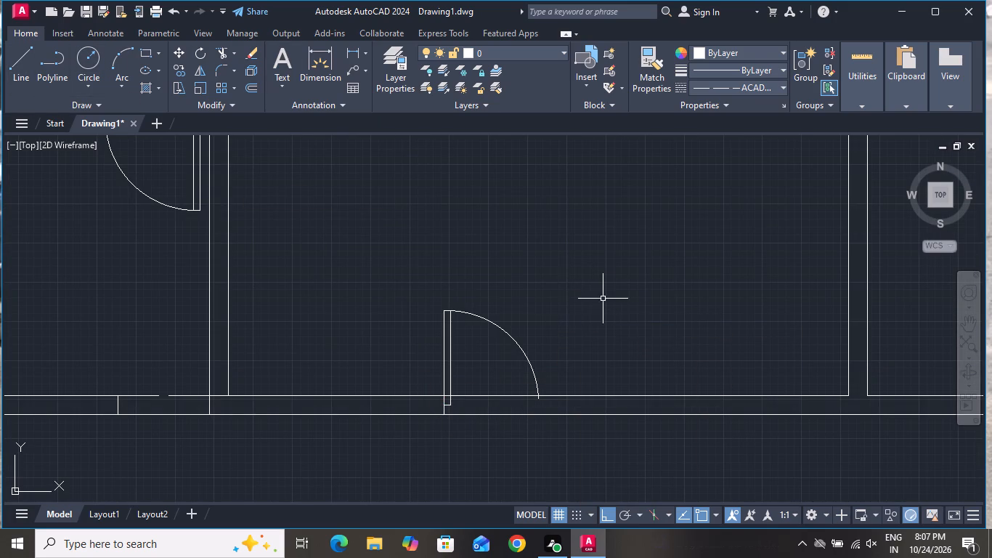
{"action": "left_click", "coordinate": [603, 298]}
{"action": "left_click", "coordinate": [404, 335]}
{"action": "key", "text": "m"}
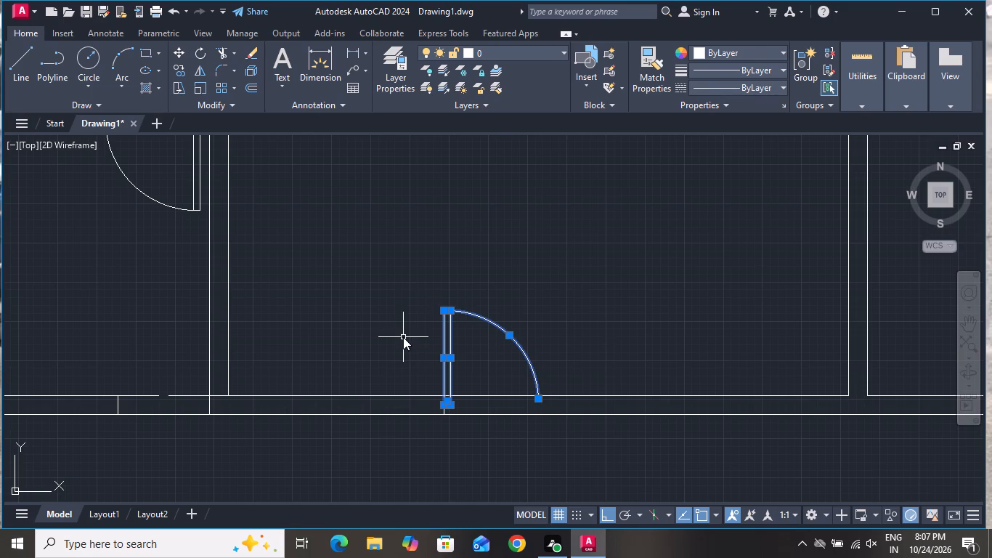
{"action": "type", "text": "I"}
{"action": "key", "text": "space"}
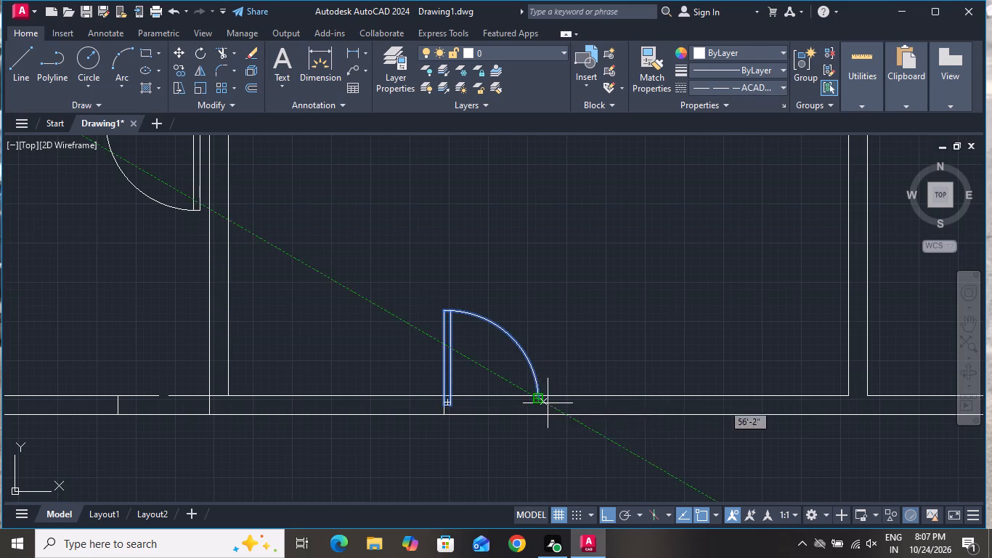
{"action": "left_click", "coordinate": [545, 392]}
{"action": "left_click", "coordinate": [562, 299]}
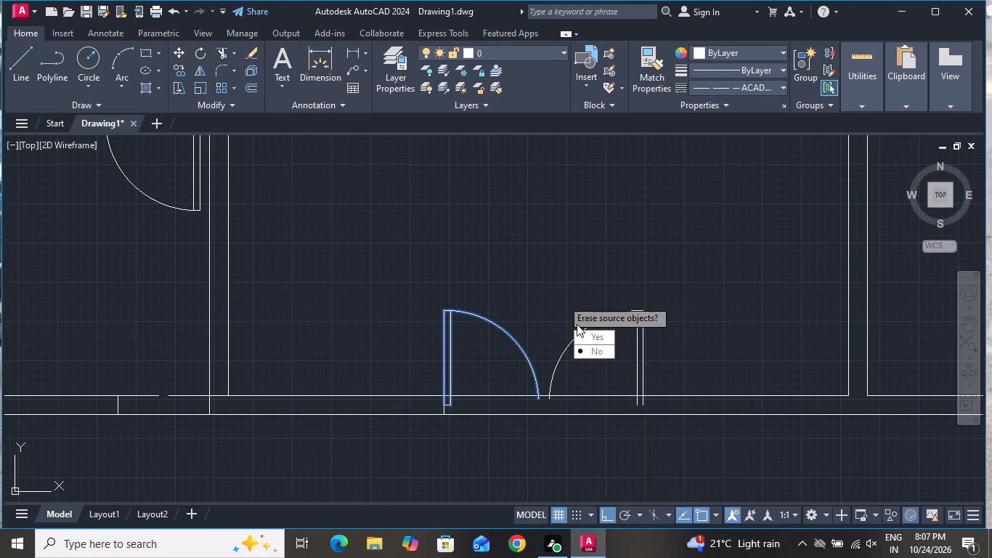
{"action": "left_click_drag", "start_coordinate": [591, 345], "coordinate": [562, 299]}
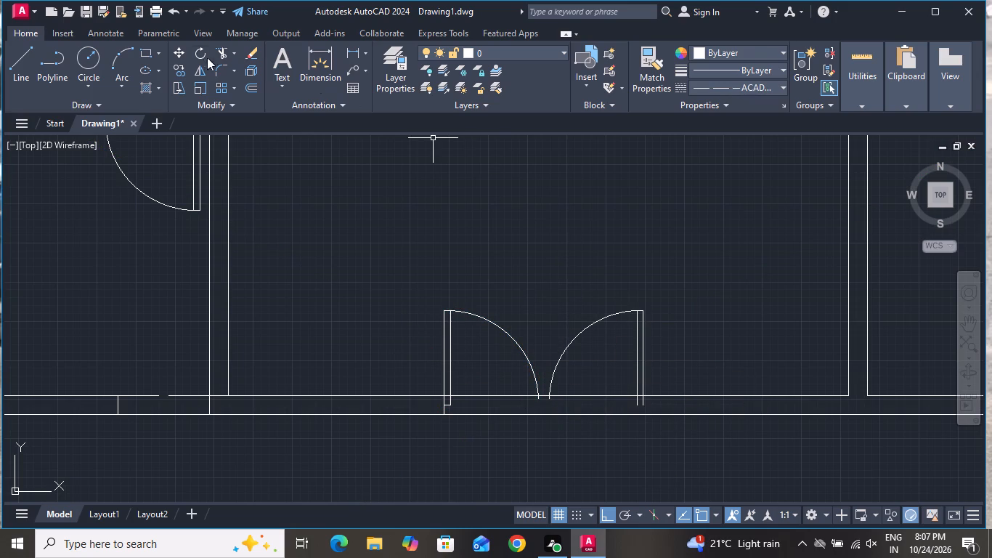
Draw a 3" vertical line from the mirrored door leaf's outer edge down to the south wall's outer face.
{"action": "left_click", "coordinate": [24, 76]}
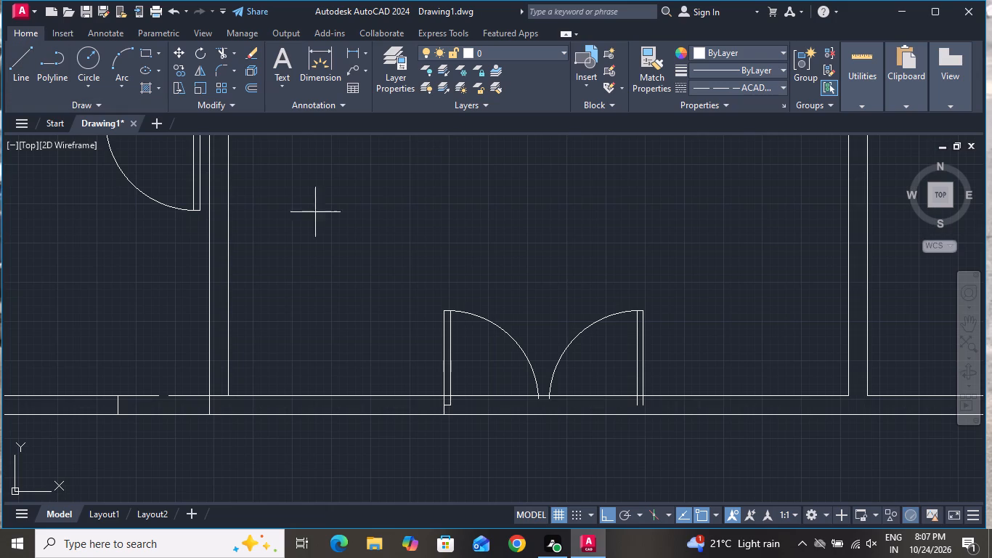
{"action": "scroll", "coordinate": [712, 424], "scroll_direction": "up", "scroll_amount": 1}
{"action": "scroll", "coordinate": [628, 401], "scroll_direction": "up", "scroll_amount": 2}
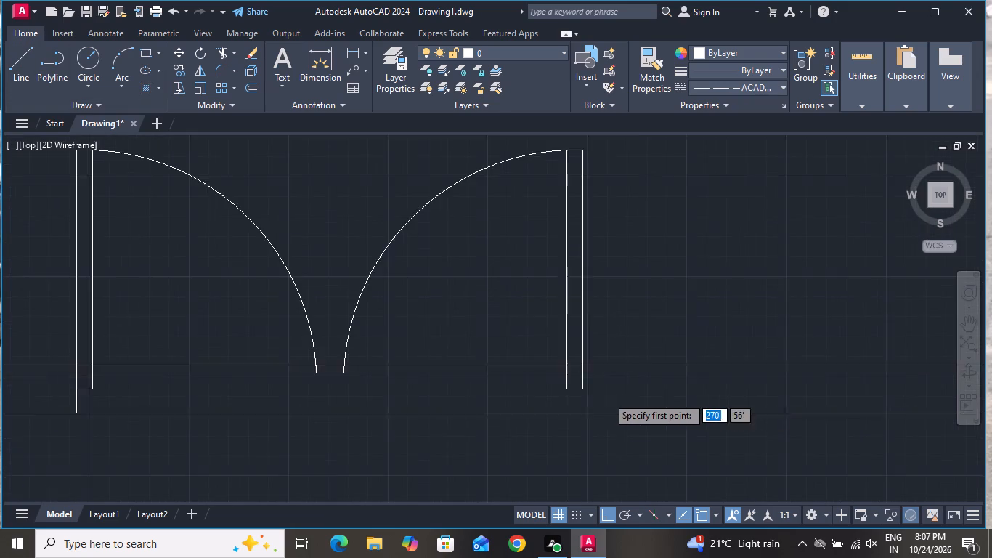
{"action": "left_click", "coordinate": [562, 381]}
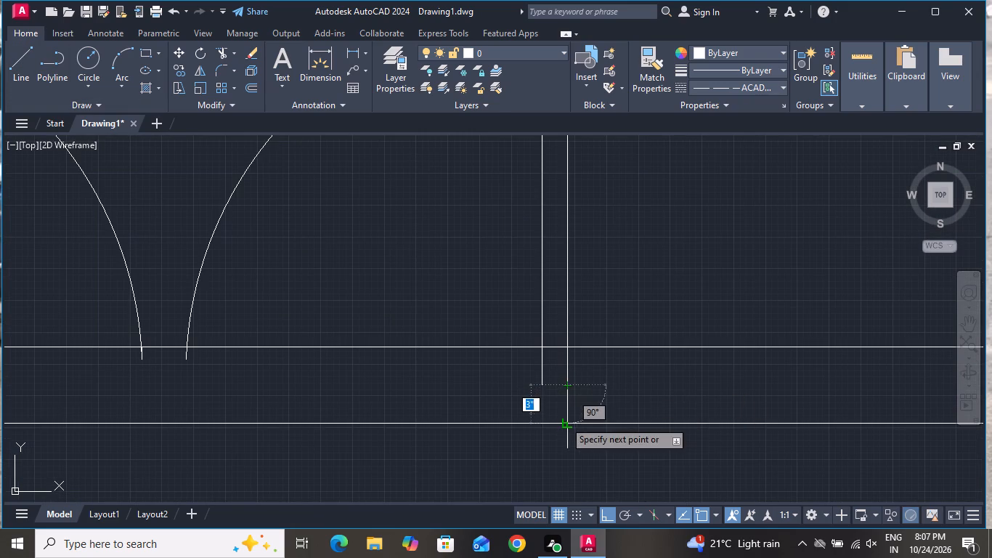
{"action": "left_click", "coordinate": [565, 421]}
{"action": "right_click", "coordinate": [565, 420]}
{"action": "left_click", "coordinate": [653, 283]}
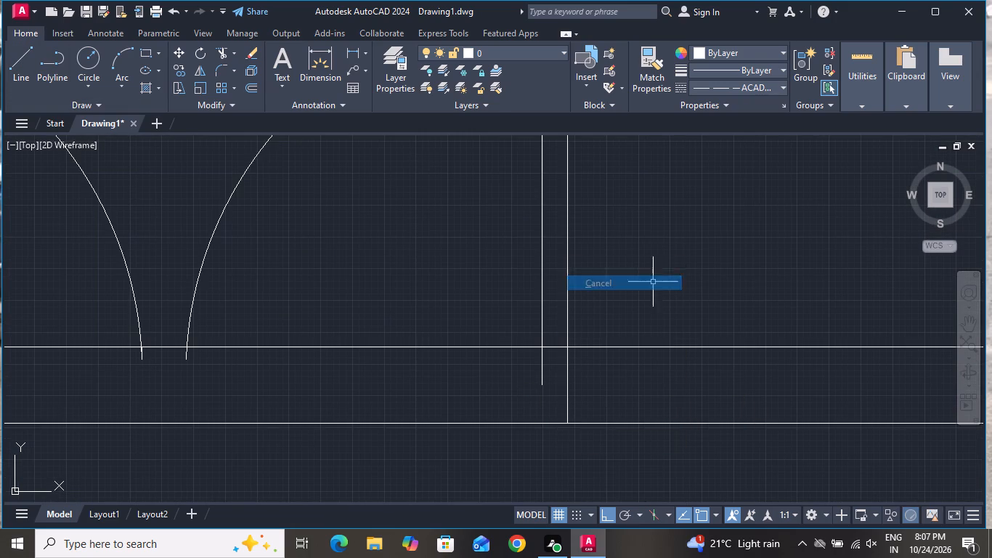
Draw a short horizontal line closing the mirrored door leaf's open lower end.
{"action": "left_click", "coordinate": [28, 77]}
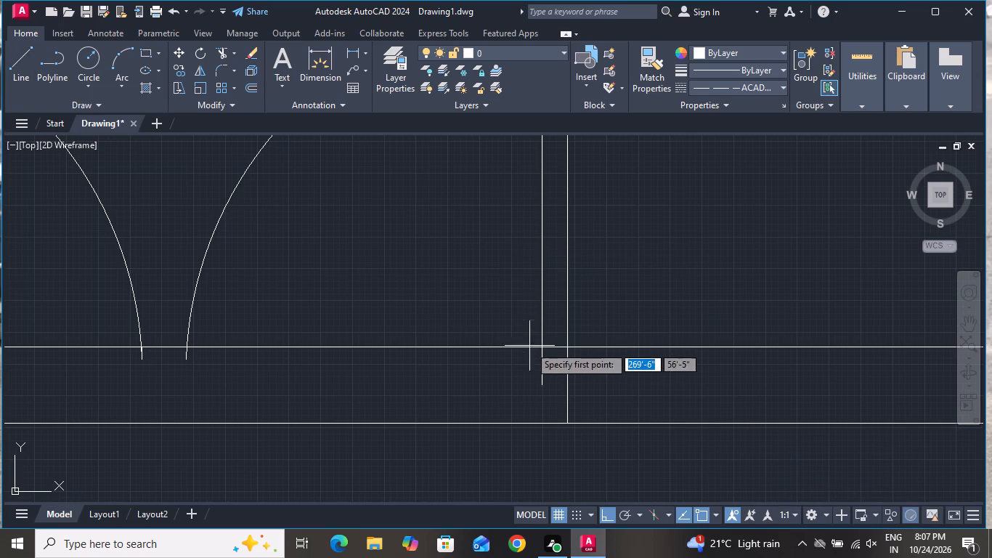
{"action": "scroll", "coordinate": [521, 397], "scroll_direction": "up", "scroll_amount": 1}
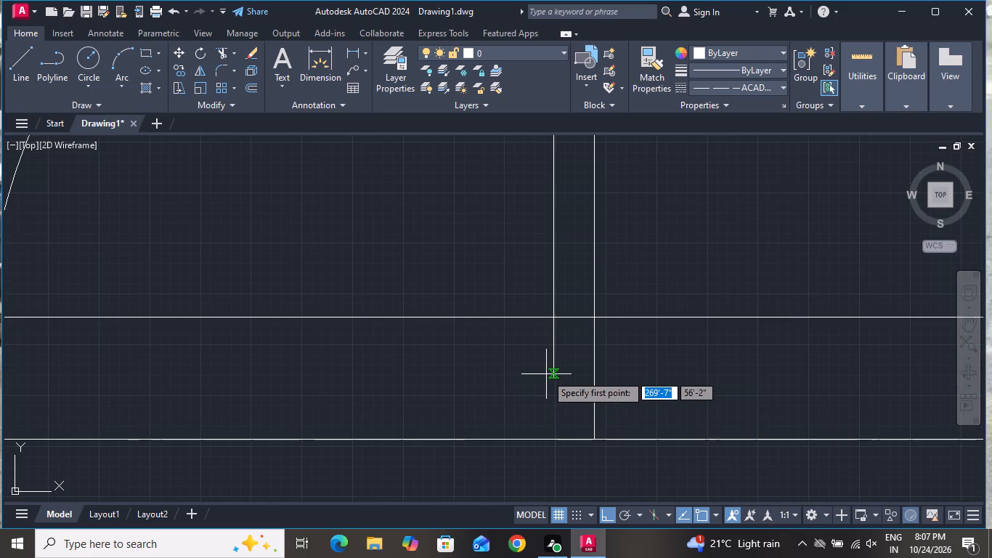
{"action": "left_click", "coordinate": [567, 374]}
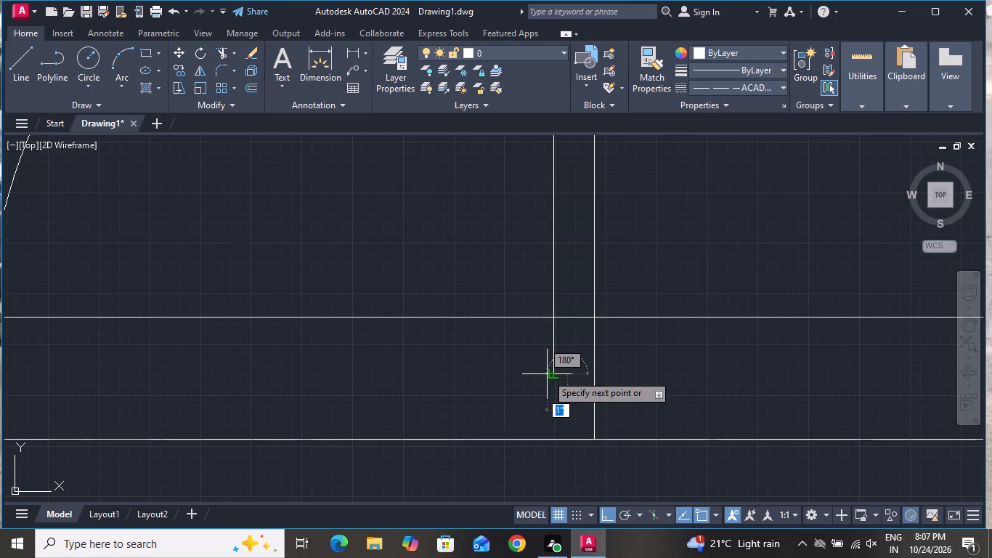
{"action": "left_click", "coordinate": [553, 375]}
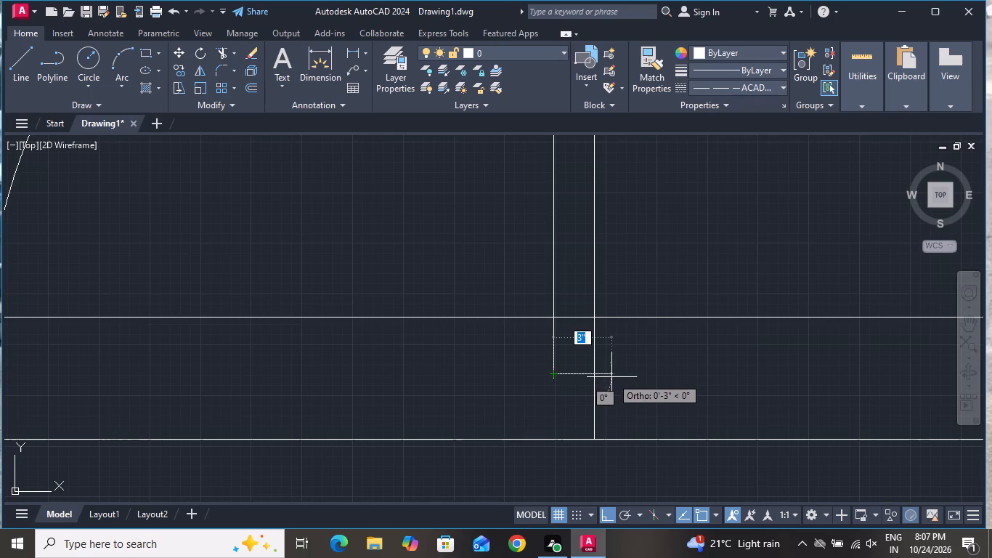
{"action": "left_click", "coordinate": [595, 376]}
{"action": "right_click", "coordinate": [595, 376]}
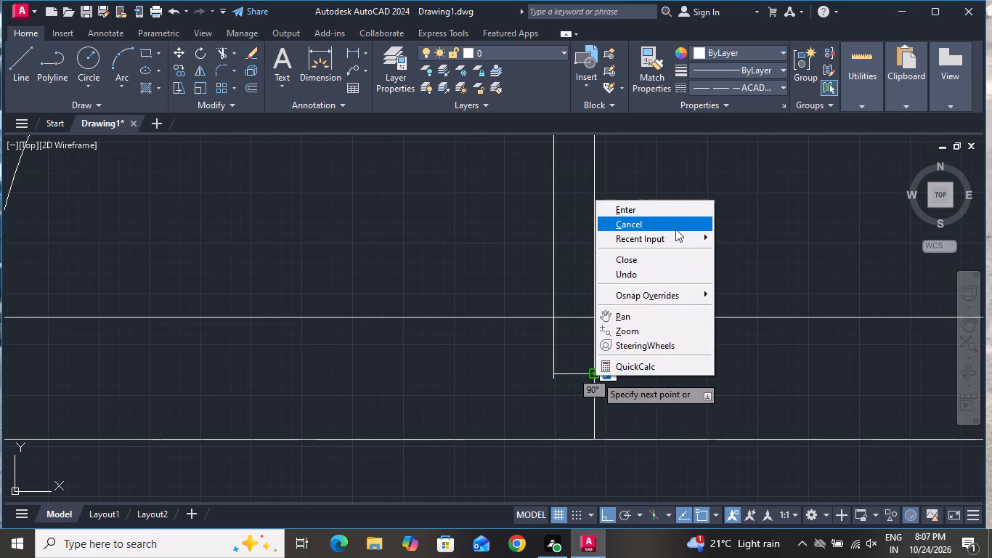
{"action": "left_click", "coordinate": [675, 228]}
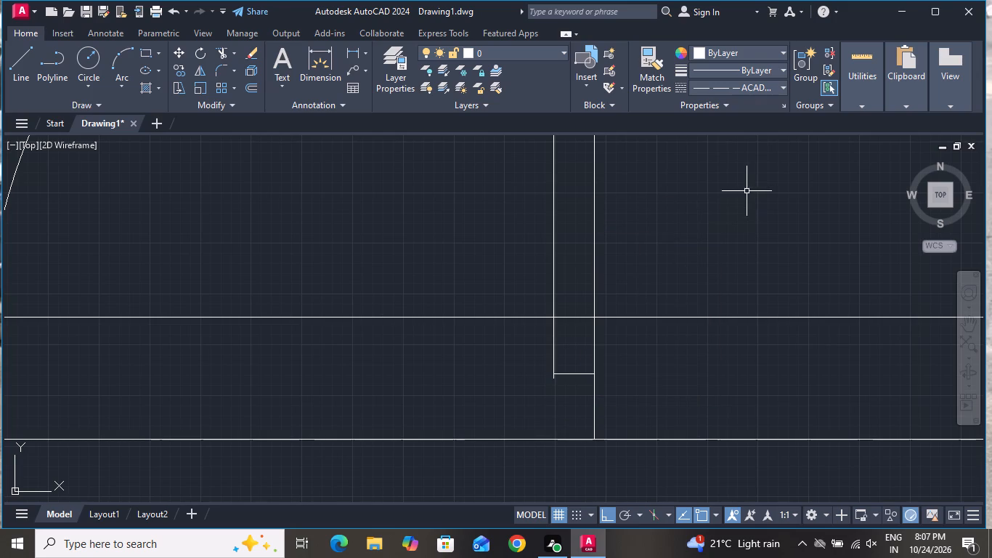
Trim the small stub projecting below the mirrored door leaf's closing line.
{"action": "left_click", "coordinate": [220, 48]}
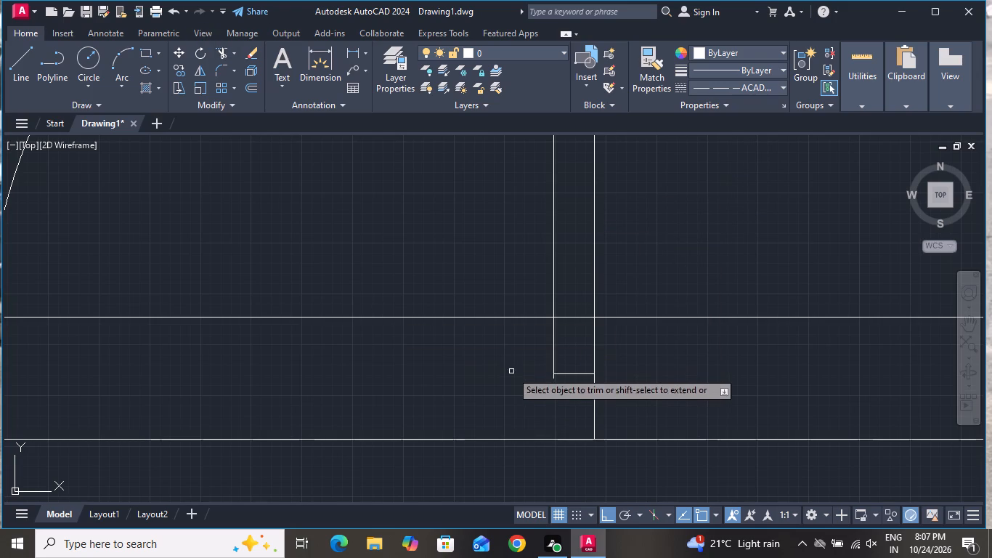
{"action": "left_click", "coordinate": [556, 379]}
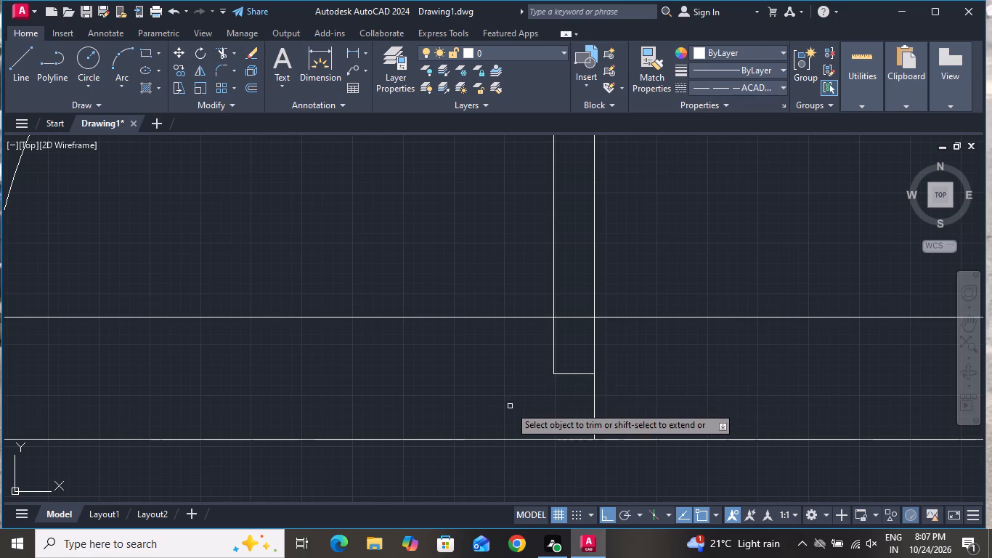
{"action": "right_click", "coordinate": [510, 403]}
{"action": "left_click", "coordinate": [587, 213]}
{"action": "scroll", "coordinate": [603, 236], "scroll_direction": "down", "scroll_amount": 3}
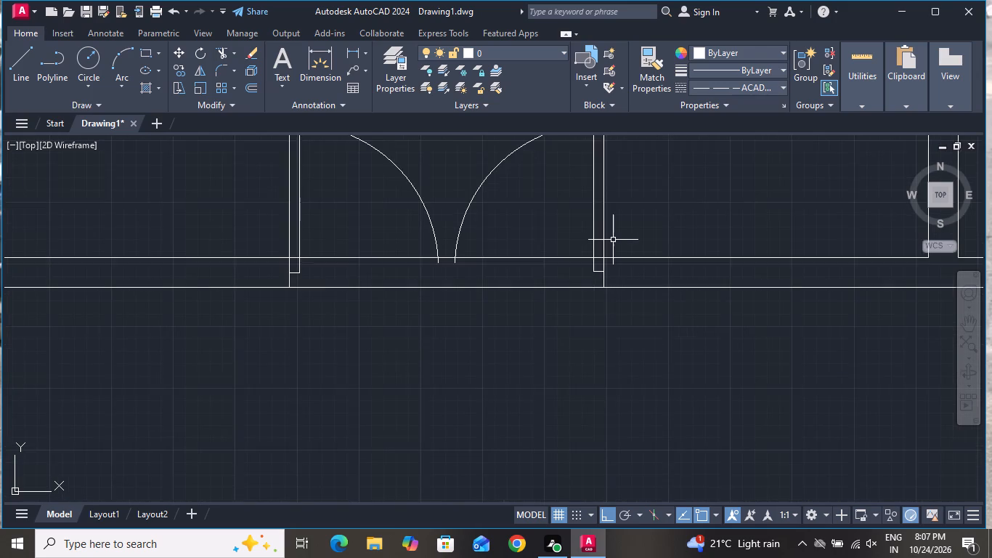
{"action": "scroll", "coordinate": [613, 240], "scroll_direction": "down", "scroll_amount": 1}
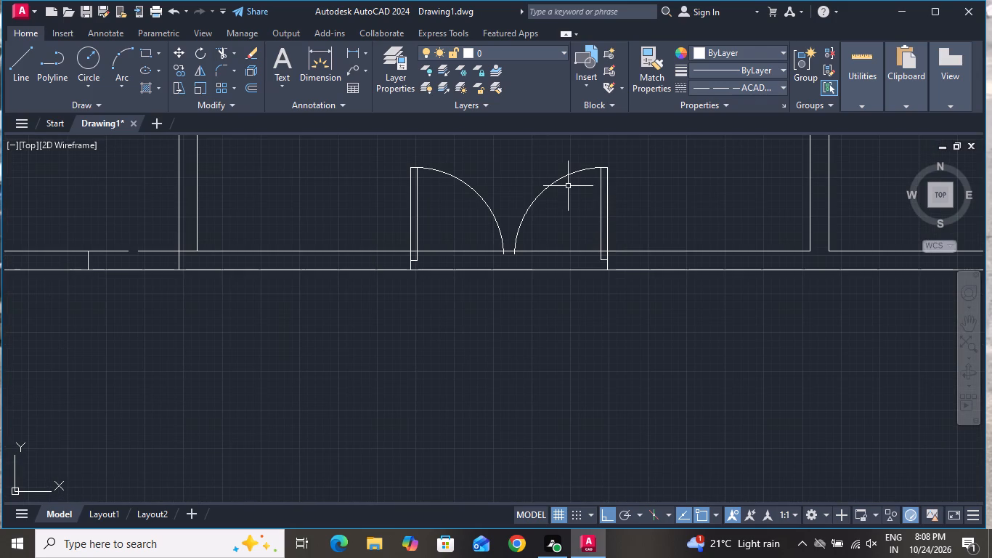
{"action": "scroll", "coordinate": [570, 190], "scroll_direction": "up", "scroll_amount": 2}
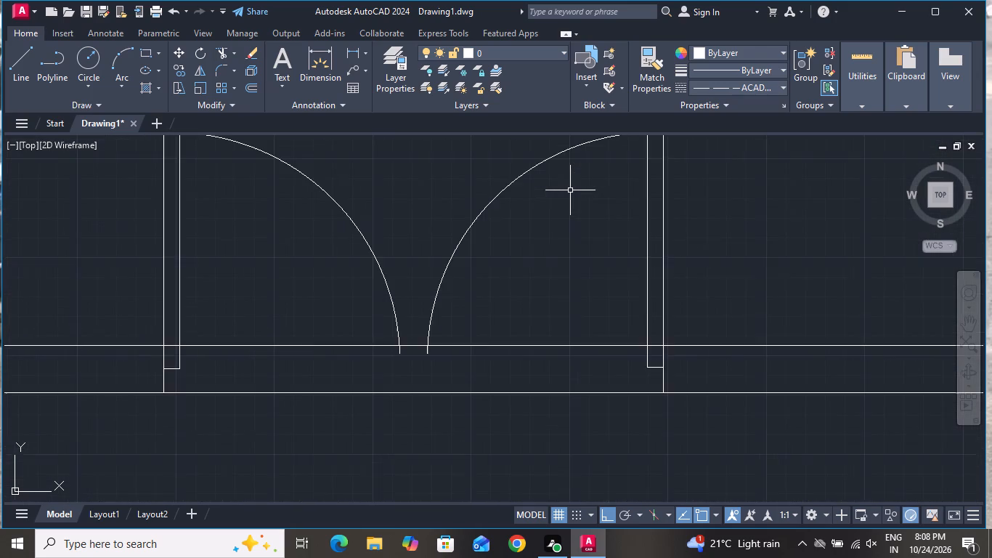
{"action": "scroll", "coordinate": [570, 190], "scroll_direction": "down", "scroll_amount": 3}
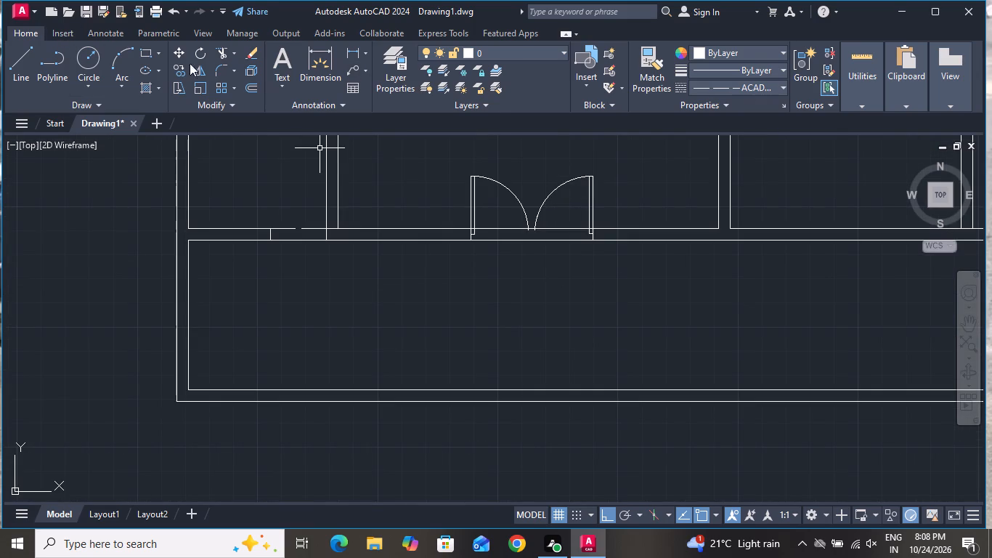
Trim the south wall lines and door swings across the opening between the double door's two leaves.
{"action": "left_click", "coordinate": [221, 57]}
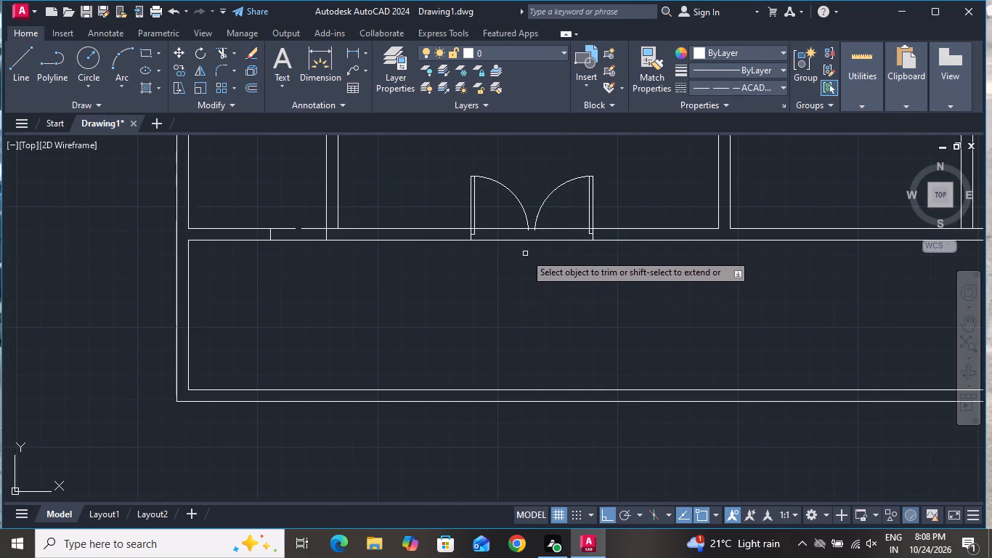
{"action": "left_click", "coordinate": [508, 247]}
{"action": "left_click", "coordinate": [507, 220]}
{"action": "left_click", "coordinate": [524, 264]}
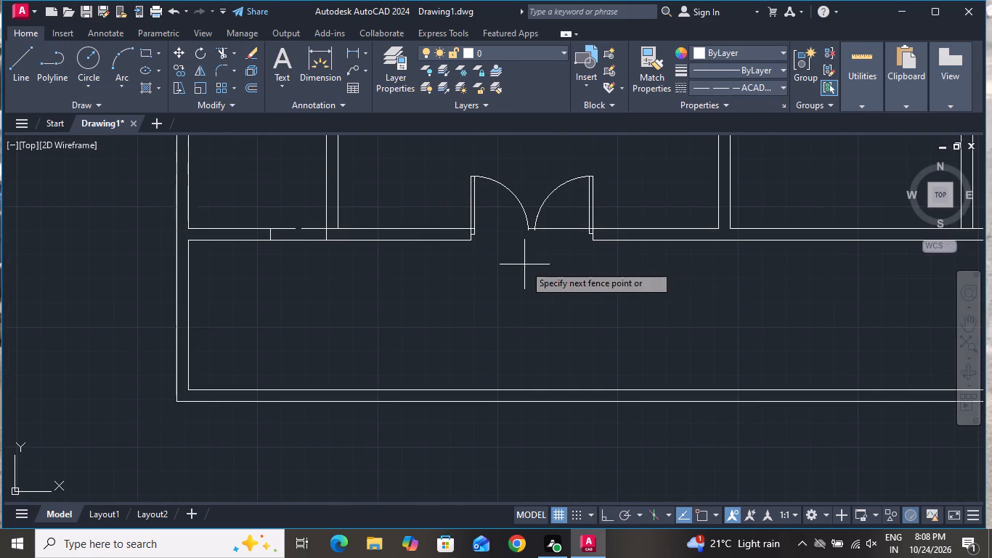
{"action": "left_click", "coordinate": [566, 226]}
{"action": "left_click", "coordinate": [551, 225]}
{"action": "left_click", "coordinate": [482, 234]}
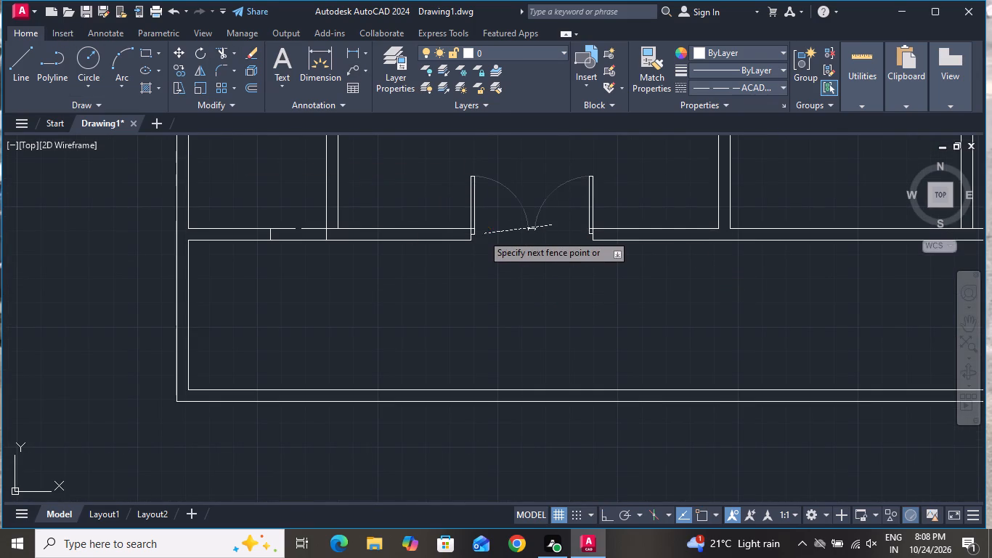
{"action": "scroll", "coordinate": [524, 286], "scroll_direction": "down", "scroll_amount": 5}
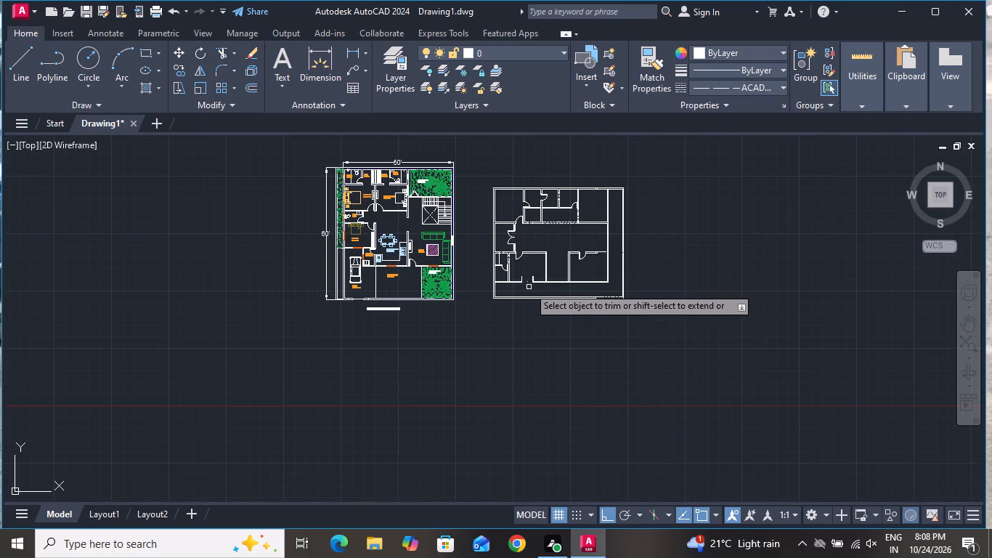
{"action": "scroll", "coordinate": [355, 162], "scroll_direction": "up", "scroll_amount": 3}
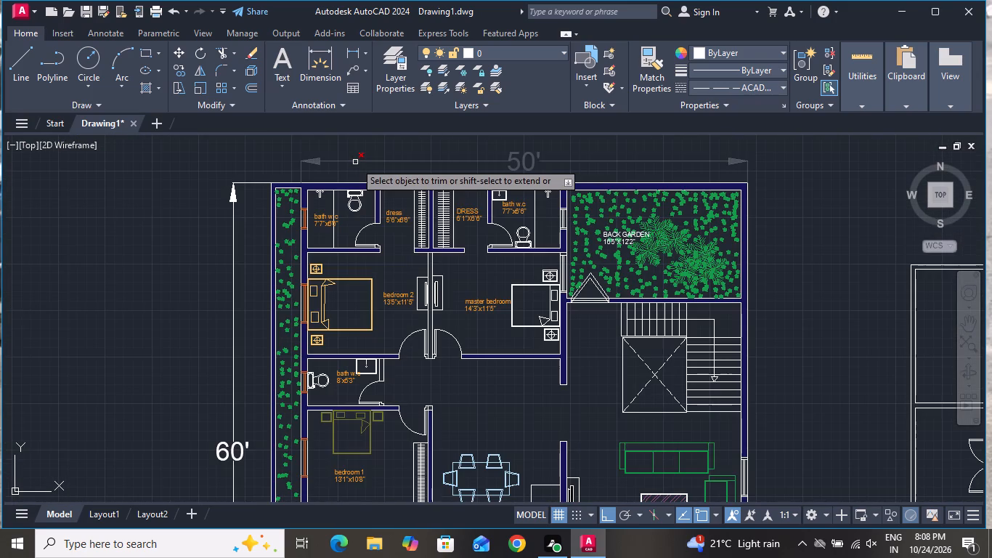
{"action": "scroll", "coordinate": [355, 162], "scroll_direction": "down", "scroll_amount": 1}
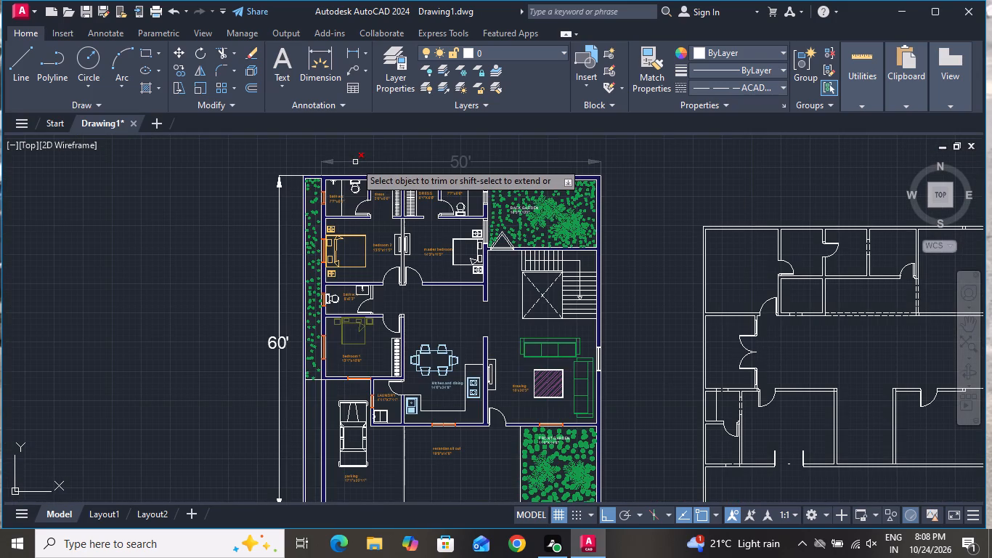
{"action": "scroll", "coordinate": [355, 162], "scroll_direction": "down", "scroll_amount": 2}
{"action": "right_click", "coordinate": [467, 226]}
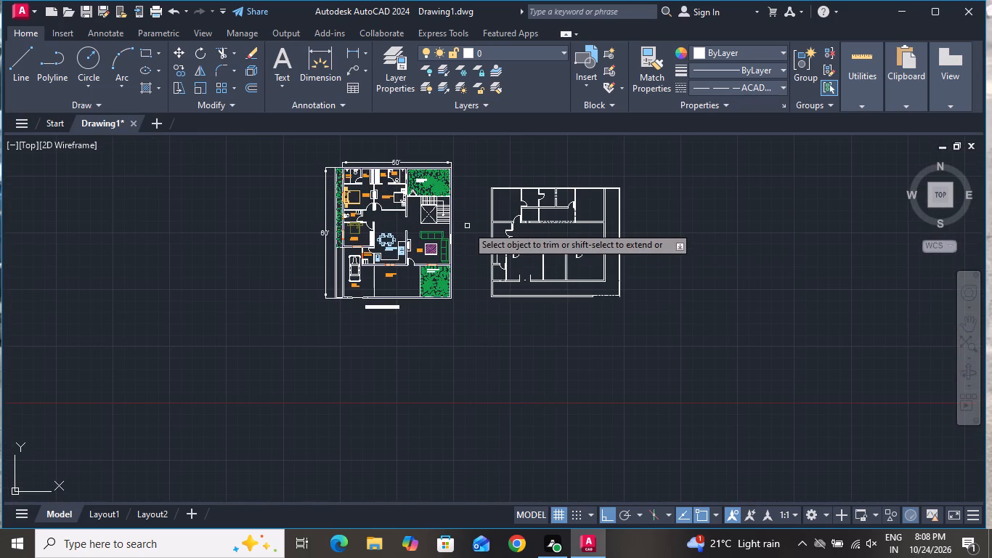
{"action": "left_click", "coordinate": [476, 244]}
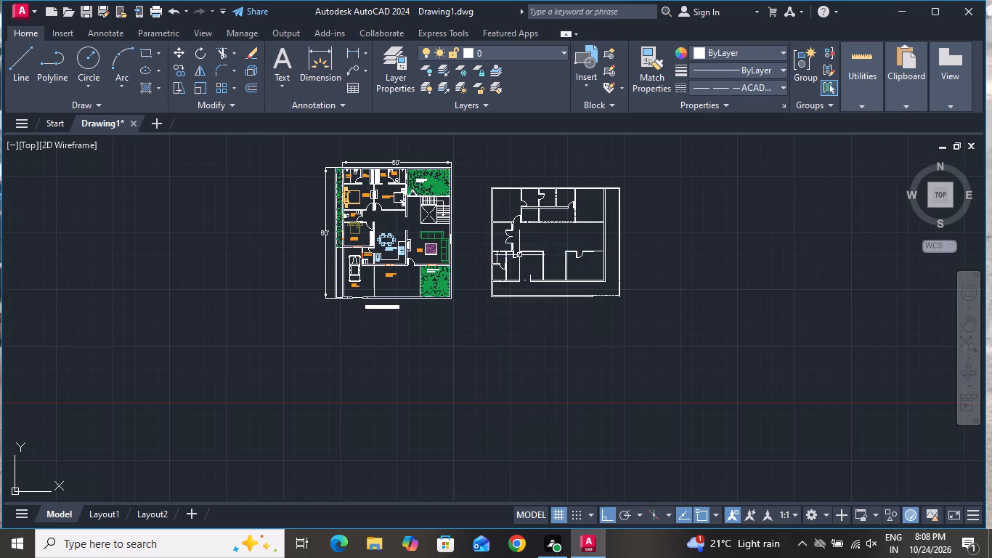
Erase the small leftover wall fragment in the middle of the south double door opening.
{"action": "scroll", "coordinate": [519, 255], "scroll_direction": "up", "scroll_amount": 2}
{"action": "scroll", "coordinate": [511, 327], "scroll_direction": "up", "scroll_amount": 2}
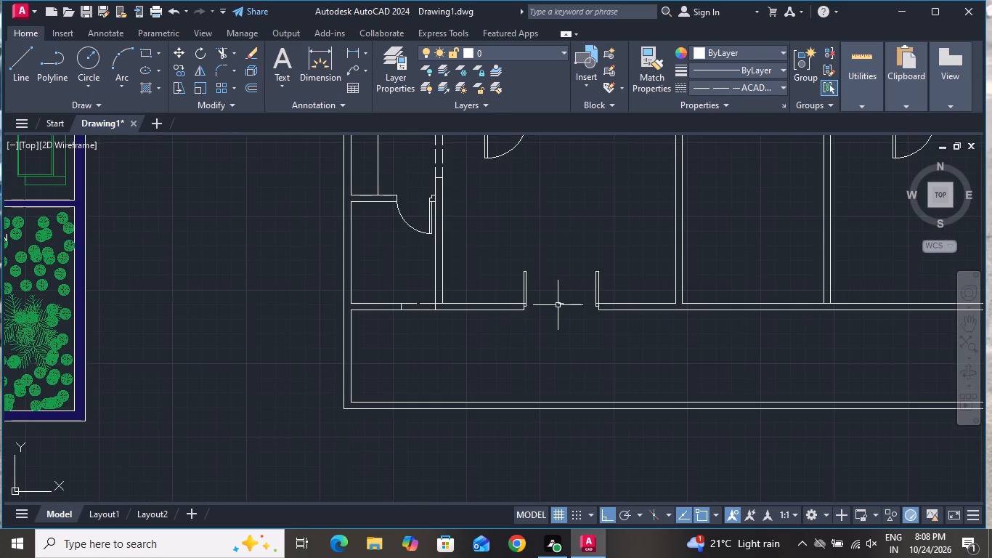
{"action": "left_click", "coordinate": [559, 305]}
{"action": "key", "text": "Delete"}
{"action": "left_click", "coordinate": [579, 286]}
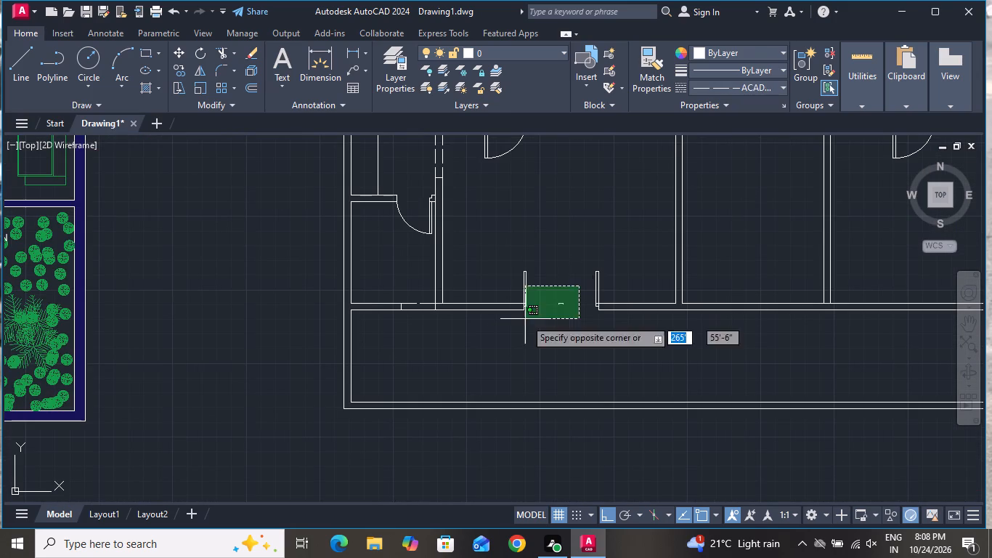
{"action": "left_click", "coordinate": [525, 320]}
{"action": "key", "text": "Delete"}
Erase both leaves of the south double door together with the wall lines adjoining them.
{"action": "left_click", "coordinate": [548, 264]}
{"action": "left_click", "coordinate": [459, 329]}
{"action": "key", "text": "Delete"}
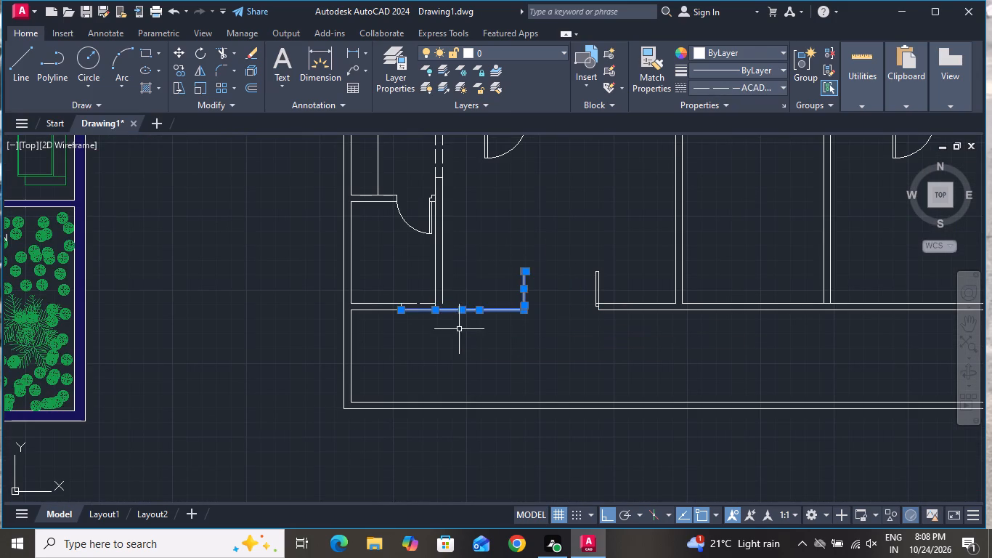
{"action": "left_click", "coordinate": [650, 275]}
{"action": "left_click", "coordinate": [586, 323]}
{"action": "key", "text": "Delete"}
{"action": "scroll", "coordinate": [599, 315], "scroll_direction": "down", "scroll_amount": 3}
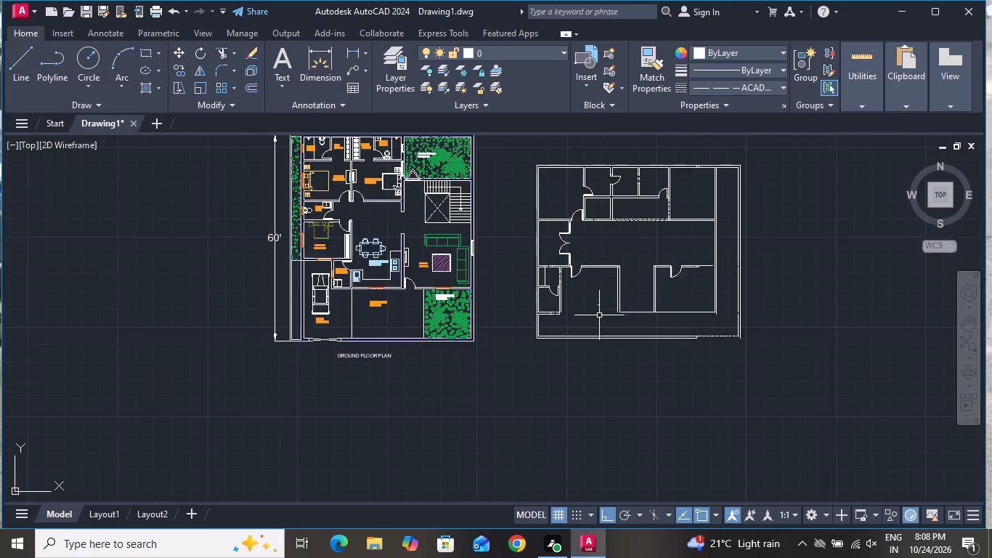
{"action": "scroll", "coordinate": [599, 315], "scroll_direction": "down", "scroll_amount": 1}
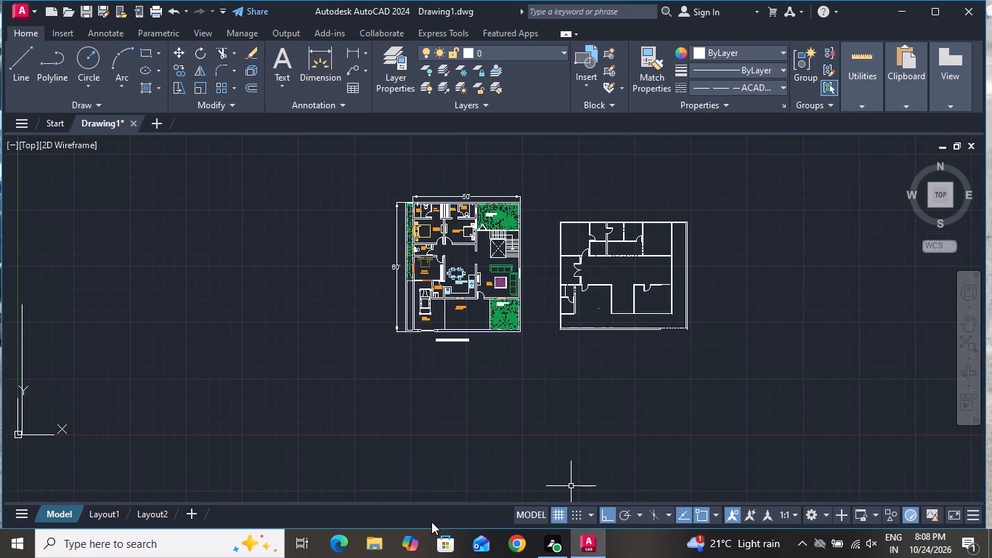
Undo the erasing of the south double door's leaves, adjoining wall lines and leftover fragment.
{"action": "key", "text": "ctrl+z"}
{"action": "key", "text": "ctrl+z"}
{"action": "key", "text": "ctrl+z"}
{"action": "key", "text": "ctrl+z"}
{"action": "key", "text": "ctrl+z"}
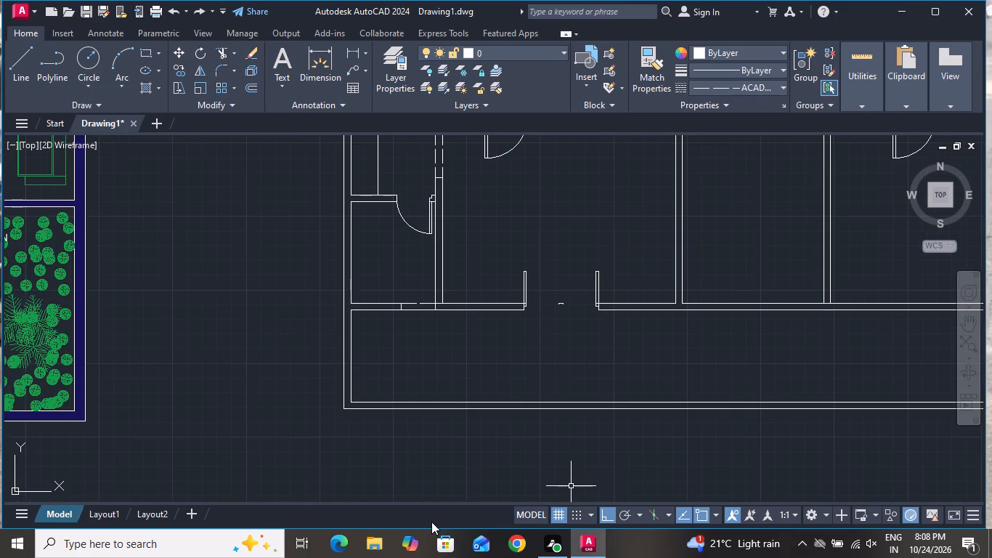
Undo the opening trims and the mirrored leaf, back to the single door in the south wall.
{"action": "key", "text": "ctrl+z"}
{"action": "key", "text": "ctrl+z"}
{"action": "key", "text": "ctrl+z"}
{"action": "key", "text": "ctrl+z"}
{"action": "key", "text": "ctrl+z"}
{"action": "key", "text": "ctrl+z"}
{"action": "key", "text": "ctrl+z"}
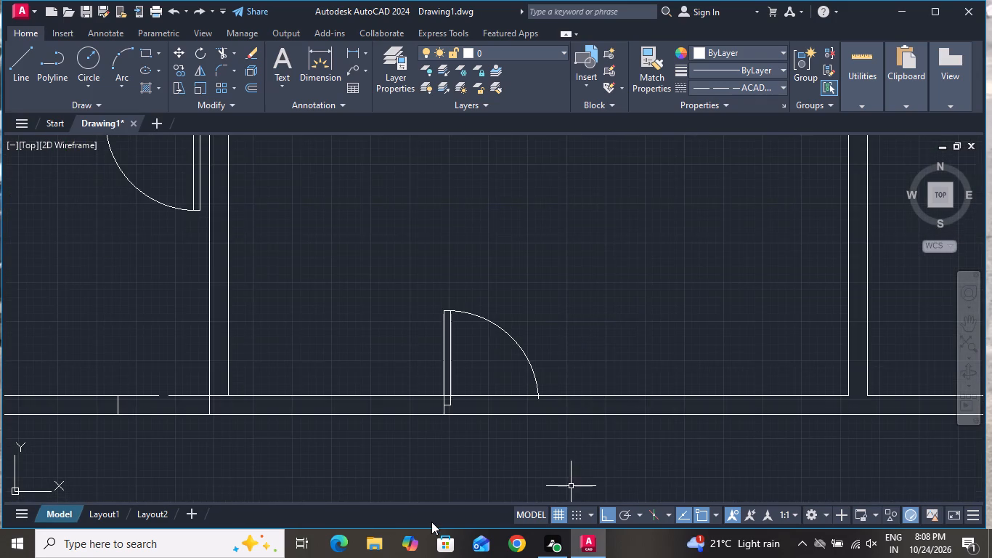
Undo the earlier cleanup around the new east wall, back to where its double door is still in place.
{"action": "key", "text": "ctrl+z"}
{"action": "key", "text": "ctrl+z"}
{"action": "key", "text": "ctrl+z"}
{"action": "key", "text": "ctrl+z"}
{"action": "key", "text": "ctrl+z"}
{"action": "key", "text": "ctrl+z"}
{"action": "key", "text": "ctrl+z"}
{"action": "key", "text": "ctrl+z"}
{"action": "key", "text": "ctrl+z"}
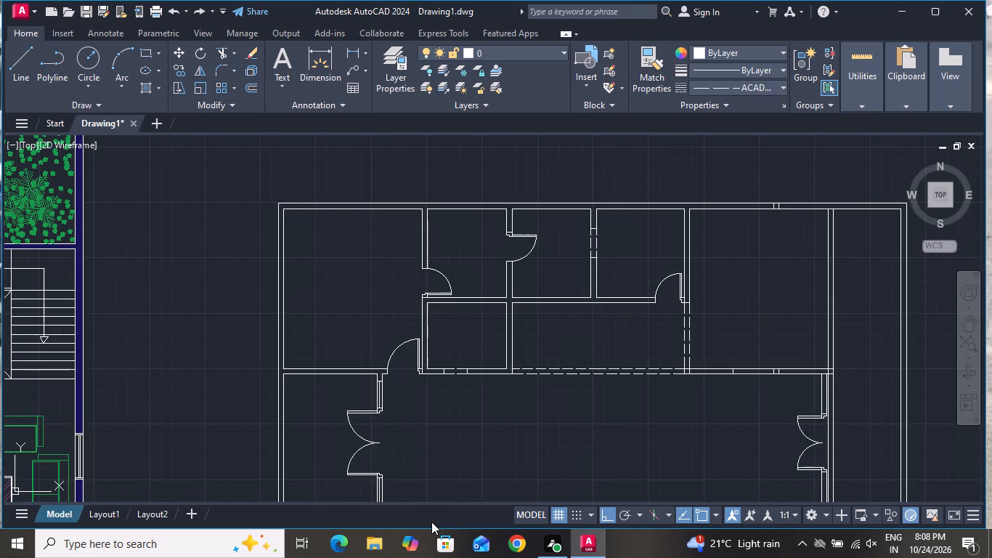
Undo the joining of the plan to the shifted outer east wall, back to the open-ended north wall.
{"action": "key", "text": "ctrl+z"}
{"action": "key", "text": "ctrl+z"}
{"action": "key", "text": "ctrl+z"}
{"action": "key", "text": "ctrl+z"}
{"action": "key", "text": "ctrl+z"}
{"action": "key", "text": "ctrl+z"}
{"action": "key", "text": "ctrl+z"}
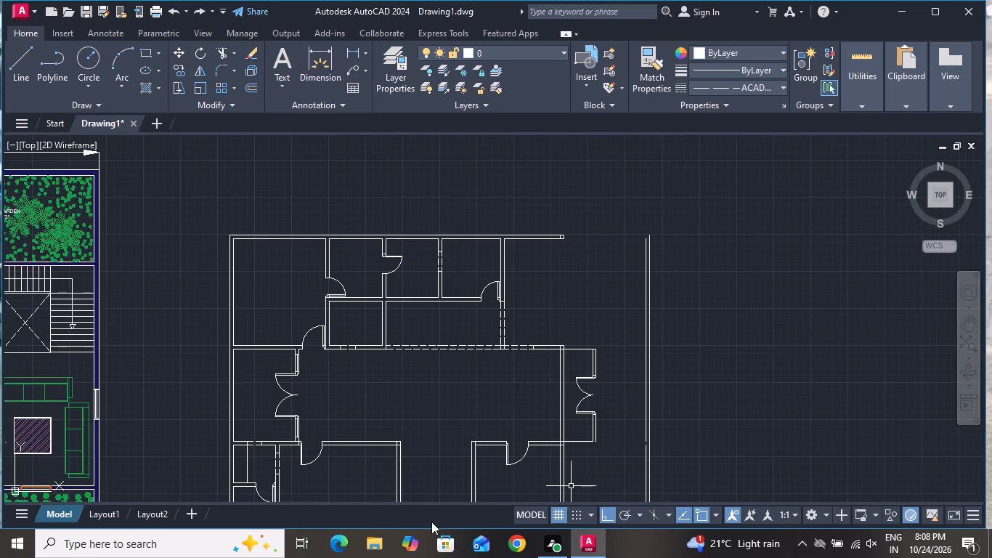
Undo back through the trimming of the single-door opening in the wall south of the central hall.
{"action": "key", "text": "ctrl+z"}
{"action": "key", "text": "ctrl+z"}
{"action": "key", "text": "ctrl+z"}
{"action": "key", "text": "ctrl+z"}
{"action": "key", "text": "ctrl+z"}
{"action": "key", "text": "ctrl+z"}
{"action": "key", "text": "ctrl+z"}
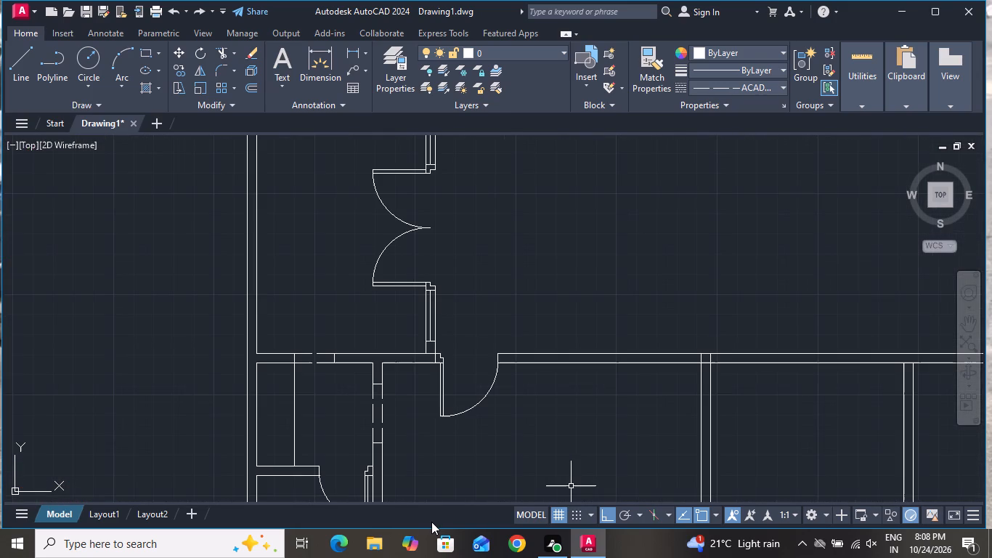
{"action": "key", "text": "ctrl+z"}
{"action": "key", "text": "ctrl+z"}
{"action": "key", "text": "ctrl+z"}
{"action": "key", "text": "ctrl+z"}
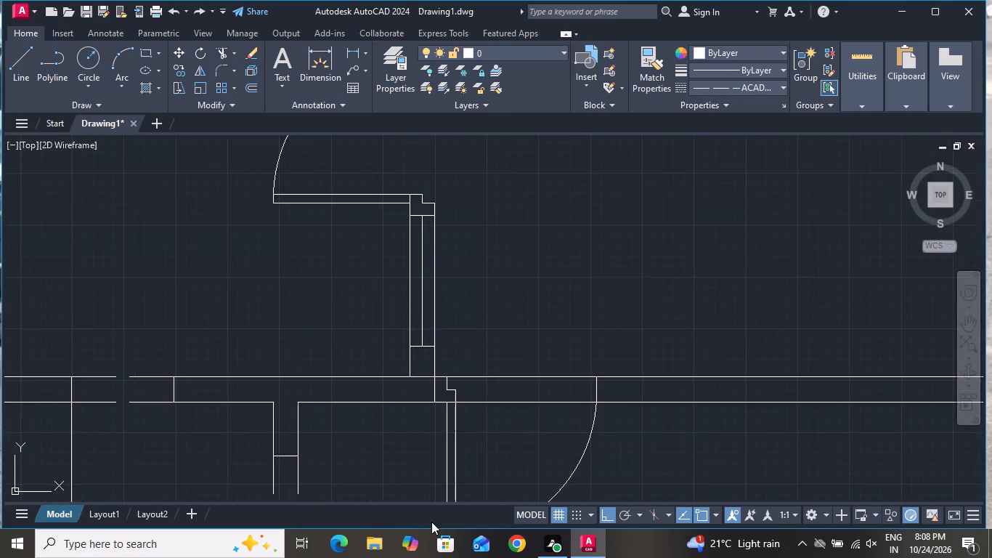
Undo the south room rework, back to the double door and neighbouring single door in the south wall.
{"action": "key", "text": "ctrl+z"}
{"action": "key", "text": "ctrl+z"}
{"action": "key", "text": "ctrl+z"}
{"action": "key", "text": "ctrl+z"}
{"action": "key", "text": "ctrl+z"}
{"action": "key", "text": "ctrl+z"}
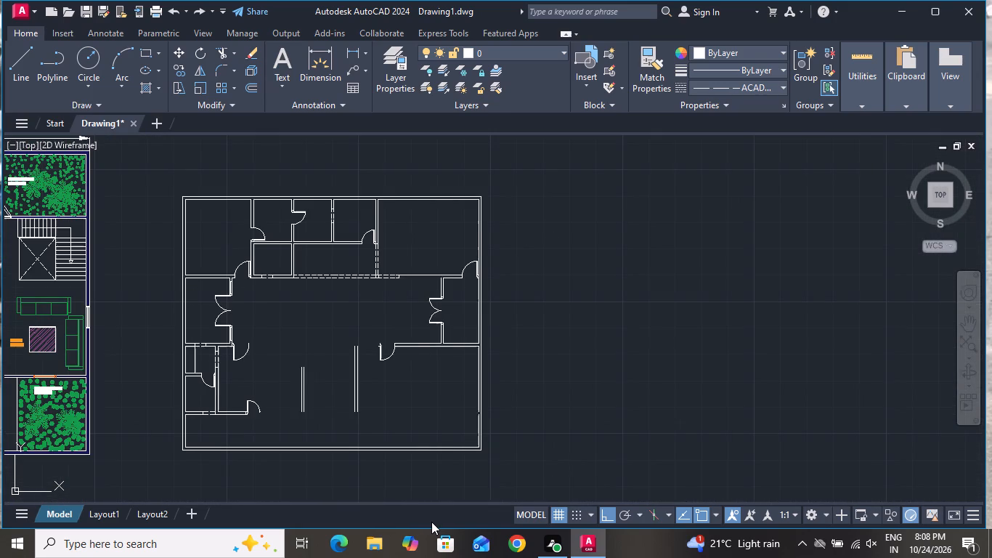
{"action": "key", "text": "ctrl+z"}
{"action": "key", "text": "ctrl+z"}
{"action": "key", "text": "ctrl+z"}
{"action": "key", "text": "ctrl+z"}
{"action": "key", "text": "ctrl+z"}
{"action": "key", "text": "ctrl+z"}
{"action": "key", "text": "ctrl+z"}
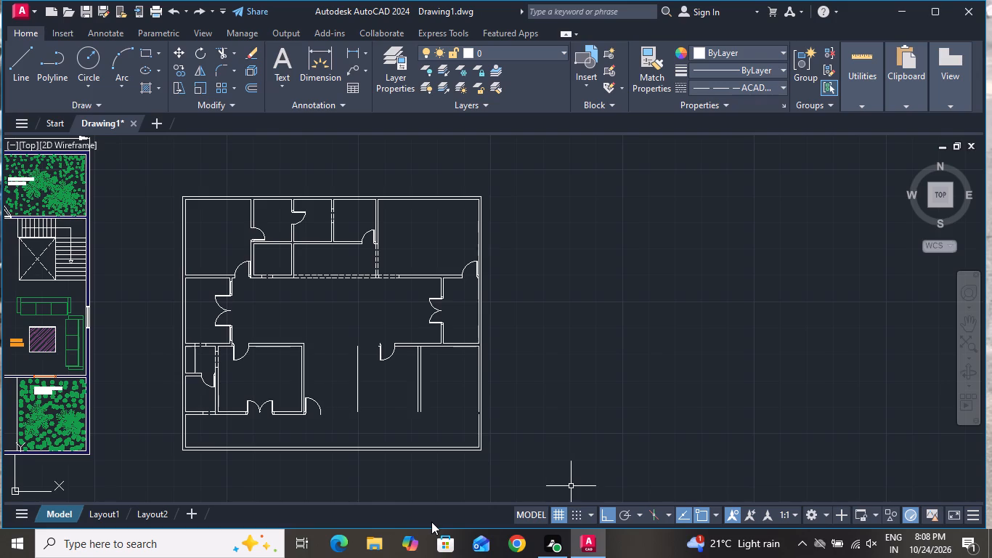
Undo the remaining partition changes, back to the southeast room with its own door and the dashed opening beside it.
{"action": "key", "text": "ctrl+z"}
{"action": "key", "text": "ctrl+z"}
{"action": "key", "text": "ctrl+z"}
{"action": "key", "text": "ctrl+z"}
{"action": "key", "text": "ctrl+z"}
{"action": "key", "text": "ctrl+z"}
{"action": "key", "text": "ctrl+z"}
{"action": "key", "text": "ctrl+z"}
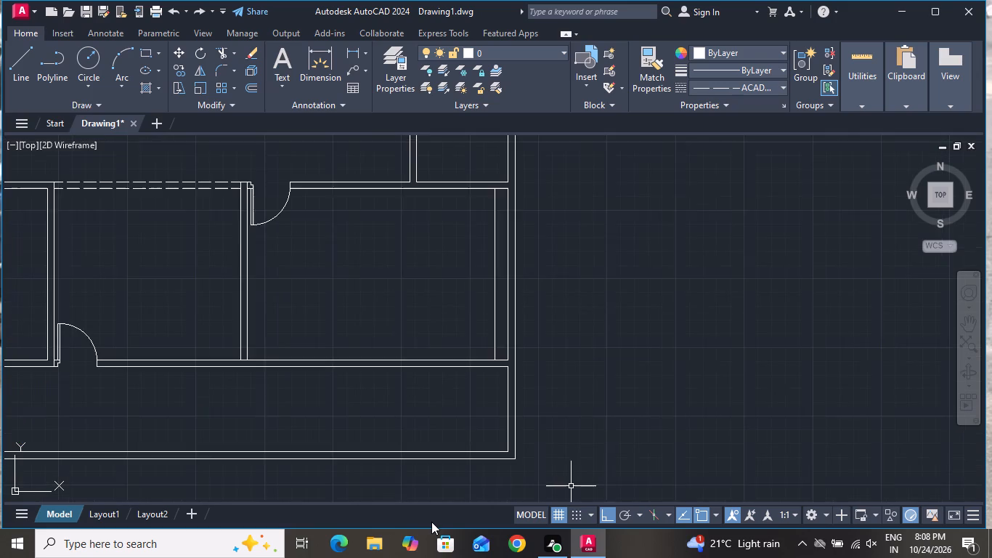
Undo the construction of the single door south of the central hall, back to its bare opening lines.
{"action": "key", "text": "ctrl+z"}
{"action": "key", "text": "ctrl+z"}
{"action": "key", "text": "ctrl+z"}
{"action": "key", "text": "ctrl+z"}
{"action": "key", "text": "ctrl+z"}
{"action": "key", "text": "ctrl+z"}
{"action": "key", "text": "ctrl+z"}
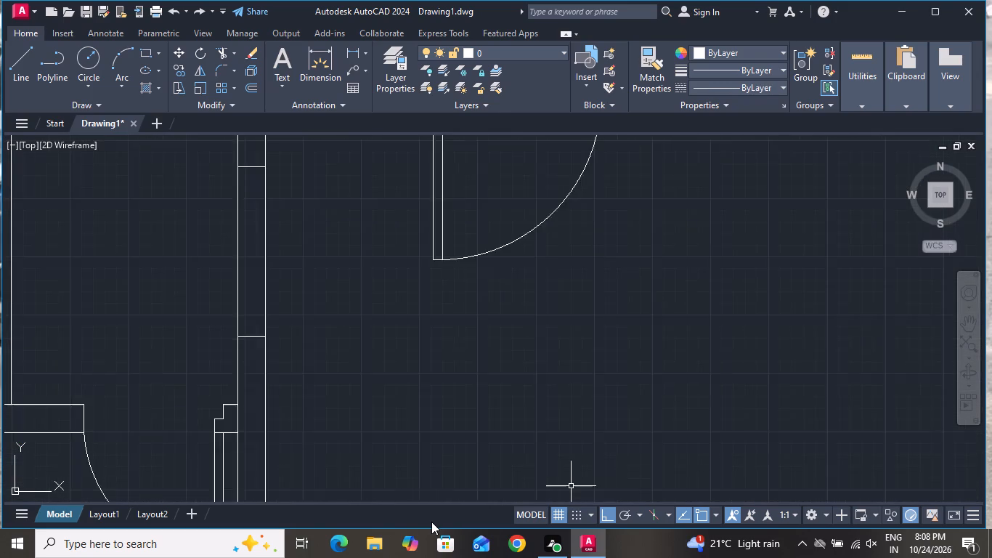
{"action": "key", "text": "ctrl+z"}
{"action": "key", "text": "ctrl+z"}
{"action": "key", "text": "ctrl+z"}
{"action": "key", "text": "ctrl+z"}
{"action": "key", "text": "ctrl+z"}
{"action": "key", "text": "ctrl+z"}
{"action": "key", "text": "ctrl+z"}
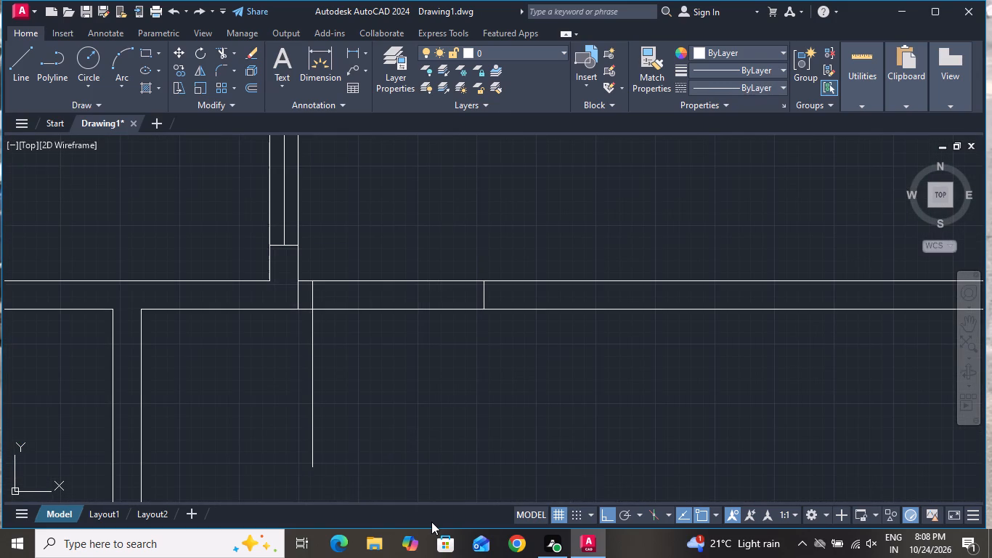
Undo back past the dashed opening in the small southwest room's south wall.
{"action": "key", "text": "ctrl+z"}
{"action": "key", "text": "ctrl+z"}
{"action": "key", "text": "ctrl+z"}
{"action": "key", "text": "ctrl+z"}
{"action": "key", "text": "ctrl+z"}
{"action": "key", "text": "ctrl+z"}
{"action": "key", "text": "ctrl+z"}
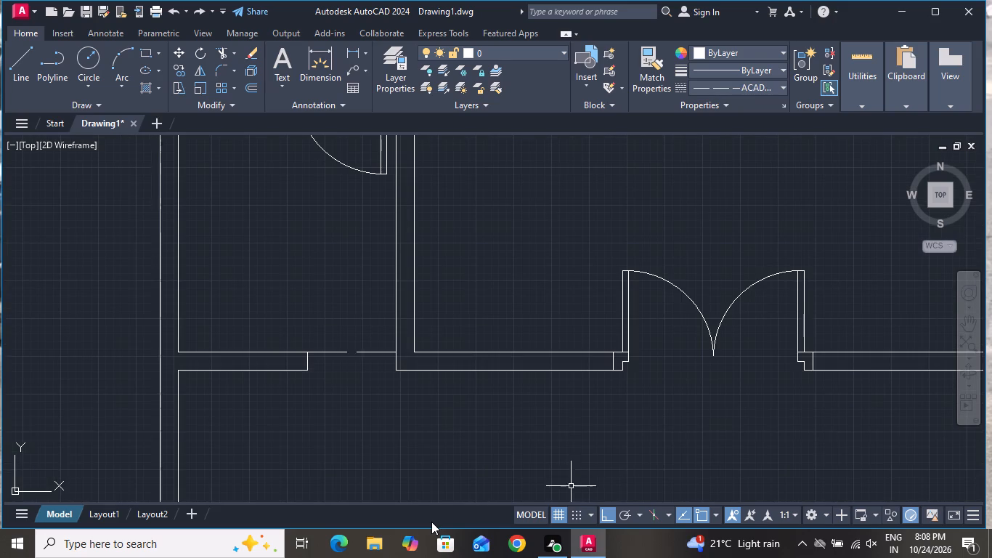
{"action": "key", "text": "ctrl+z"}
{"action": "key", "text": "ctrl+z"}
{"action": "key", "text": "ctrl+z"}
{"action": "key", "text": "ctrl+z"}
{"action": "key", "text": "ctrl+z"}
{"action": "key", "text": "ctrl+z"}
{"action": "key", "text": "ctrl+z"}
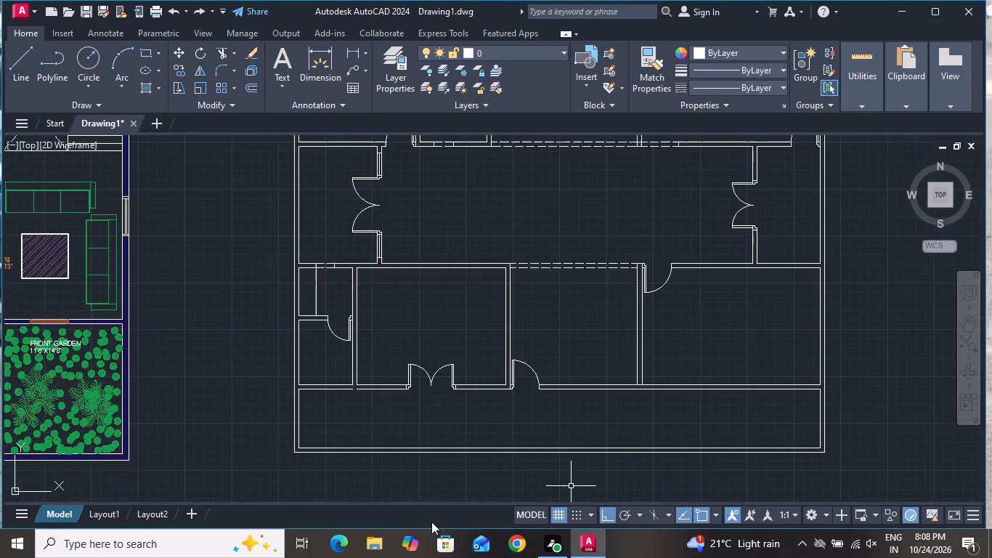
Undo the door and dividing line in the small southwest rooms.
{"action": "key", "text": "ctrl+z"}
{"action": "key", "text": "ctrl+z"}
{"action": "key", "text": "ctrl+z"}
{"action": "key", "text": "ctrl+z"}
{"action": "key", "text": "ctrl+z"}
{"action": "key", "text": "ctrl+z"}
{"action": "key", "text": "ctrl+z"}
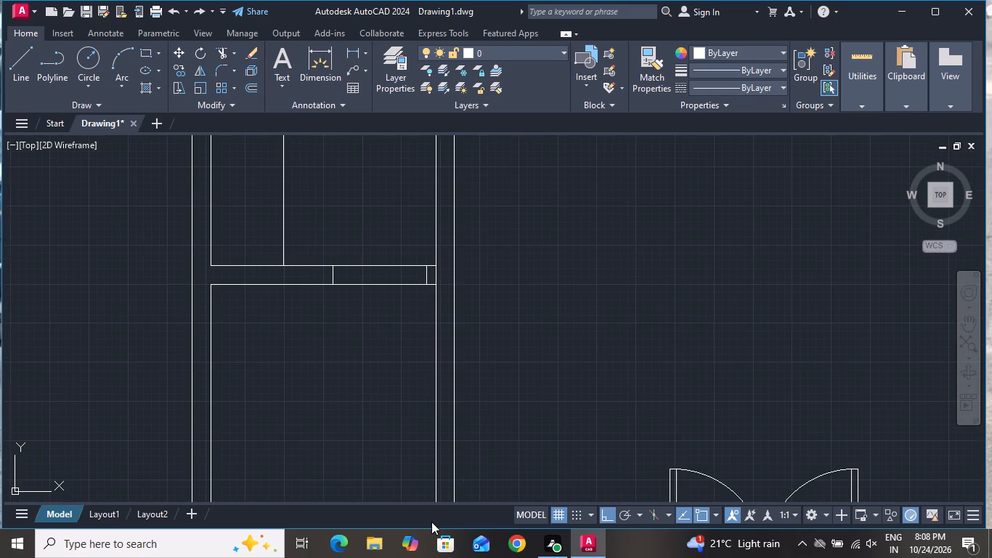
{"action": "key", "text": "ctrl+z"}
{"action": "key", "text": "ctrl+z"}
{"action": "key", "text": "ctrl+z"}
{"action": "key", "text": "ctrl+z"}
{"action": "key", "text": "ctrl+z"}
{"action": "key", "text": "ctrl+z"}
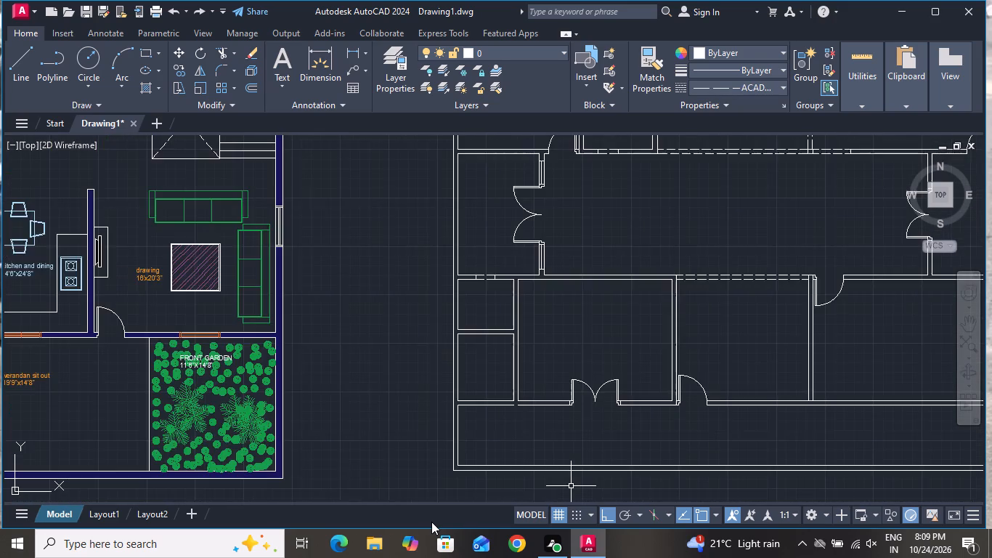
Undo the dashed opening in the small southwest room's north wall, back to its first cross line.
{"action": "key", "text": "ctrl+z"}
{"action": "key", "text": "ctrl+z"}
{"action": "key", "text": "ctrl+z"}
{"action": "key", "text": "ctrl+z"}
{"action": "key", "text": "ctrl+z"}
{"action": "key", "text": "ctrl+z"}
{"action": "key", "text": "ctrl+z"}
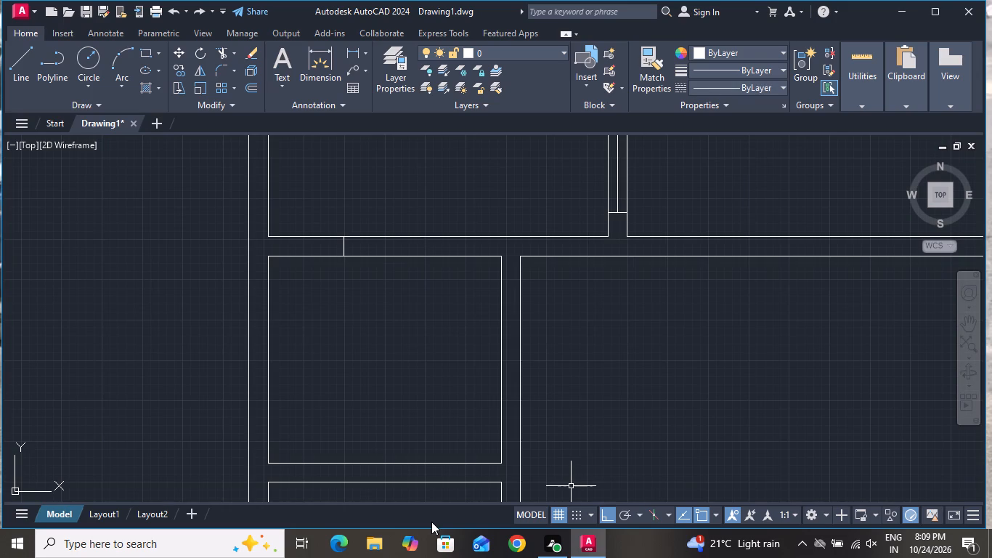
Undo the original double door in the south wall, back to its three cross lines marking the opening.
{"action": "key", "text": "ctrl+z"}
{"action": "key", "text": "ctrl+z"}
{"action": "key", "text": "ctrl+z"}
{"action": "key", "text": "ctrl+z"}
{"action": "key", "text": "ctrl+z"}
{"action": "key", "text": "ctrl+z"}
{"action": "key", "text": "ctrl+z"}
{"action": "key", "text": "ctrl+z"}
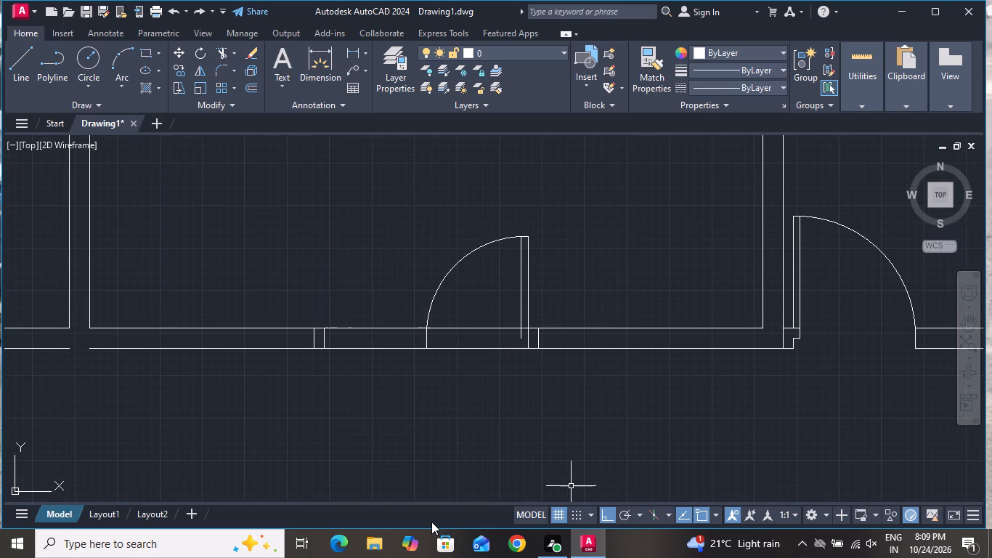
{"action": "key", "text": "ctrl+z"}
{"action": "key", "text": "ctrl+z"}
{"action": "key", "text": "ctrl+z"}
{"action": "key", "text": "ctrl+z"}
{"action": "key", "text": "ctrl+z"}
{"action": "key", "text": "ctrl+z"}
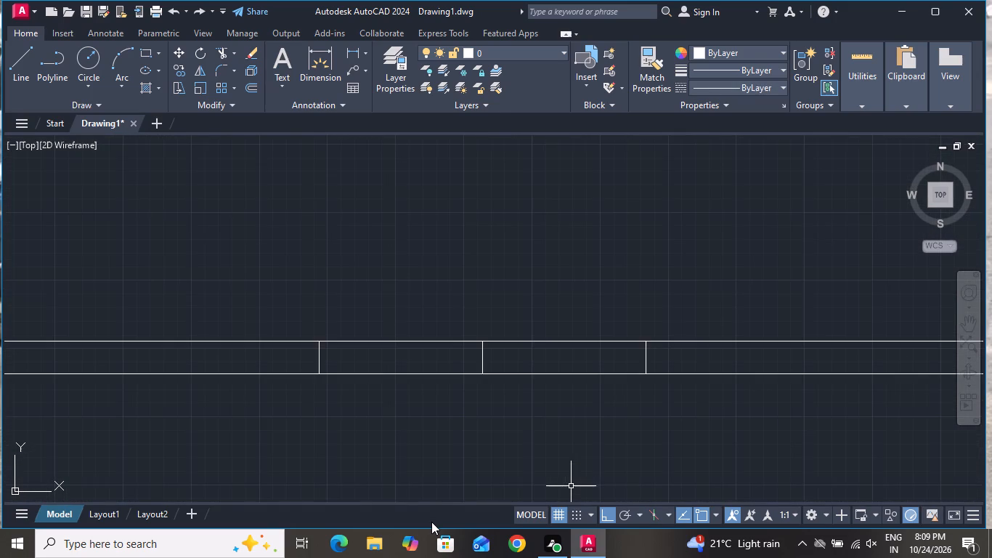
Undo the three cross lines in the south wall and the finishing of the single door in the southern rooms' wall.
{"action": "key", "text": "ctrl+z"}
{"action": "key", "text": "ctrl+z"}
{"action": "key", "text": "ctrl+z"}
{"action": "key", "text": "ctrl+z"}
{"action": "key", "text": "ctrl+z"}
{"action": "key", "text": "ctrl+z"}
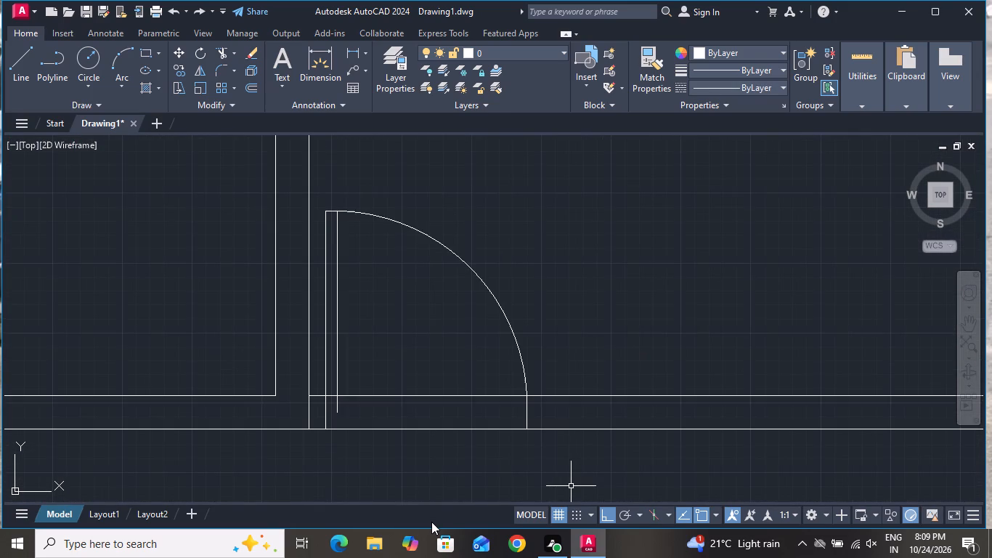
Undo the single door's leaf, arc and opening lines in the southern rooms' wall.
{"action": "key", "text": "ctrl+z"}
{"action": "key", "text": "ctrl+z"}
{"action": "key", "text": "ctrl+z"}
{"action": "key", "text": "ctrl+z"}
{"action": "key", "text": "ctrl+z"}
{"action": "key", "text": "ctrl+z"}
{"action": "key", "text": "ctrl+z"}
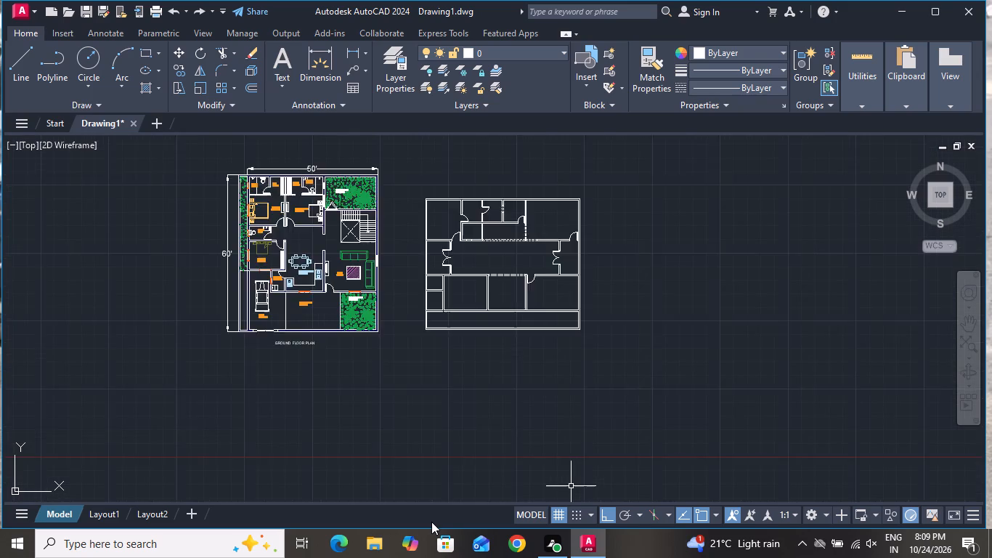
Undo the finished door in the southeast room's north wall, back to its leaf lines and opening cross lines.
{"action": "key", "text": "ctrl+z"}
{"action": "key", "text": "ctrl+z"}
{"action": "key", "text": "ctrl+z"}
{"action": "key", "text": "ctrl+z"}
{"action": "key", "text": "ctrl+z"}
{"action": "key", "text": "ctrl+z"}
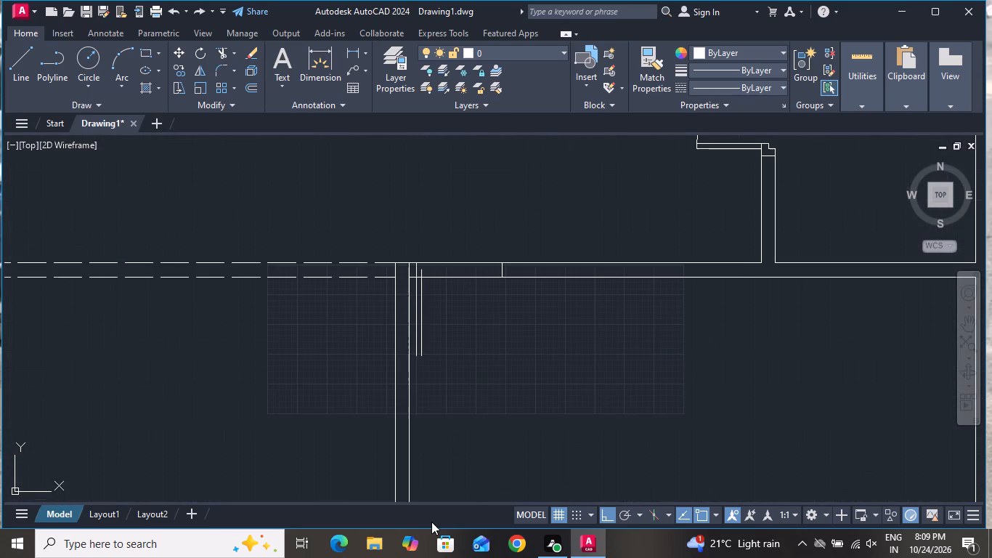
Undo the remaining leaf and cross lines of the southeast room's door, back to the uncut north wall.
{"action": "key", "text": "ctrl+z"}
{"action": "key", "text": "ctrl+z"}
{"action": "key", "text": "ctrl+z"}
{"action": "key", "text": "ctrl+z"}
{"action": "key", "text": "ctrl+z"}
{"action": "key", "text": "ctrl+z"}
{"action": "key", "text": "ctrl+z"}
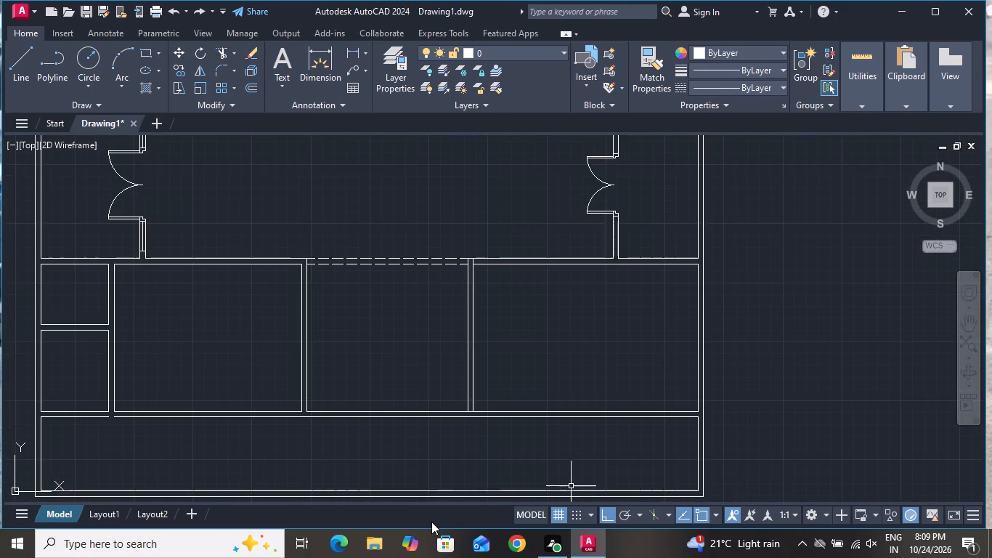
Undo the dashed opening in the hall's south wall, back to the solid wall and the untrimmed partition junction.
{"action": "key", "text": "ctrl+z"}
{"action": "key", "text": "ctrl+z"}
{"action": "key", "text": "ctrl+z"}
{"action": "key", "text": "ctrl+z"}
{"action": "key", "text": "ctrl+z"}
{"action": "key", "text": "ctrl+z"}
{"action": "key", "text": "ctrl+z"}
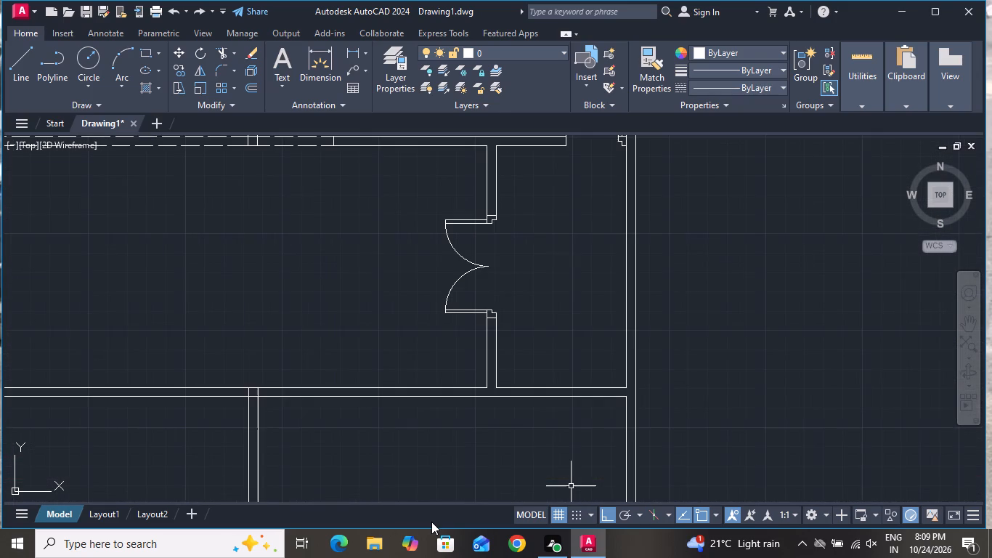
Undo the finishing of the northeast room's door, back to its partly drawn leaf and jamb.
{"action": "key", "text": "ctrl+z"}
{"action": "key", "text": "ctrl+z"}
{"action": "key", "text": "ctrl+z"}
{"action": "key", "text": "ctrl+z"}
{"action": "key", "text": "ctrl+z"}
{"action": "key", "text": "ctrl+z"}
{"action": "key", "text": "ctrl+z"}
{"action": "key", "text": "ctrl+z"}
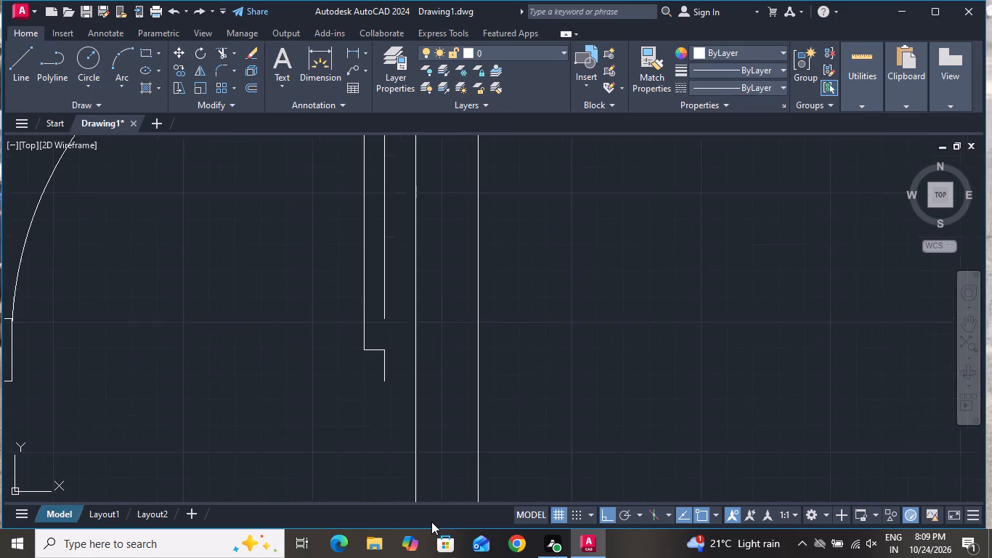
Undo the rest of the northeast room's door and its opening, back to the solid wall.
{"action": "key", "text": "ctrl+z"}
{"action": "key", "text": "ctrl+z"}
{"action": "key", "text": "ctrl+z"}
{"action": "key", "text": "ctrl+z"}
{"action": "key", "text": "ctrl+z"}
{"action": "key", "text": "ctrl+z"}
{"action": "key", "text": "ctrl+z"}
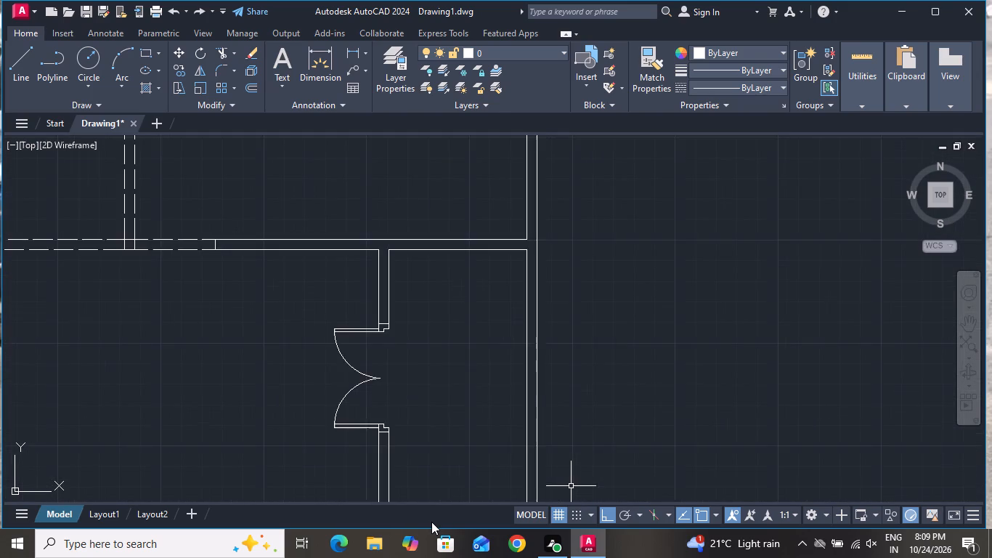
Undo the double door on the hall's east side, back to its single untrimmed upper leaf and arc.
{"action": "key", "text": "ctrl+z"}
{"action": "key", "text": "ctrl+z"}
{"action": "key", "text": "ctrl+z"}
{"action": "key", "text": "ctrl+z"}
{"action": "key", "text": "ctrl+z"}
{"action": "key", "text": "ctrl+z"}
{"action": "key", "text": "ctrl+z"}
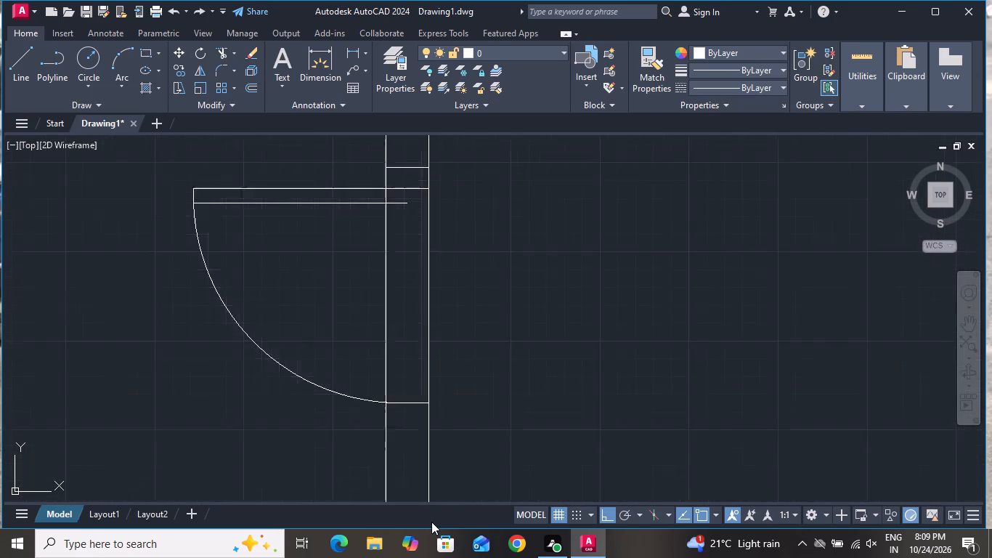
Undo the rest of the hall's east double door and the partition between the middle and southeast rooms.
{"action": "key", "text": "ctrl+z"}
{"action": "key", "text": "ctrl+z"}
{"action": "key", "text": "ctrl+z"}
{"action": "key", "text": "ctrl+z"}
{"action": "key", "text": "ctrl+z"}
{"action": "key", "text": "ctrl+z"}
{"action": "key", "text": "ctrl+z"}
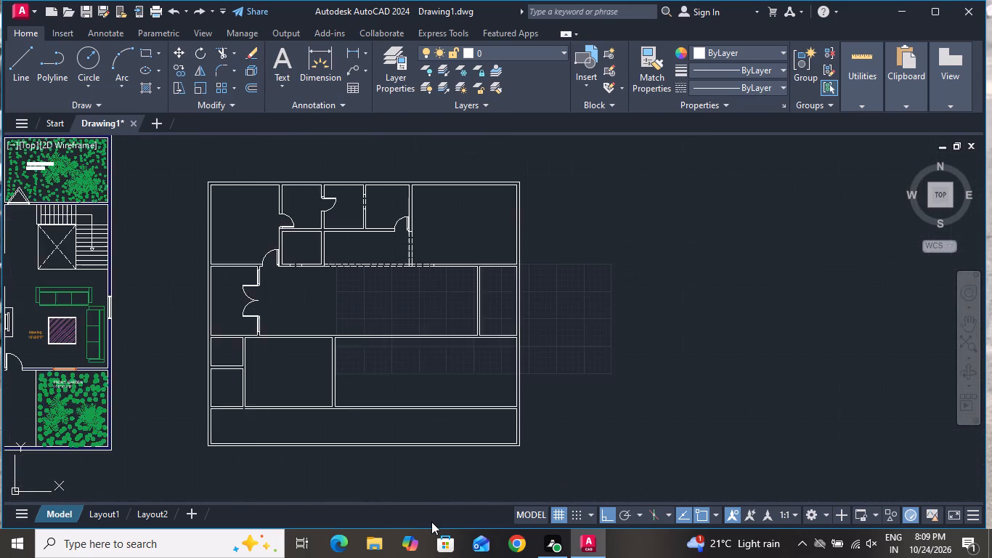
Undo the double door on the hall's west side, back to one pair of leaf lines between the opening cross lines.
{"action": "key", "text": "ctrl+z"}
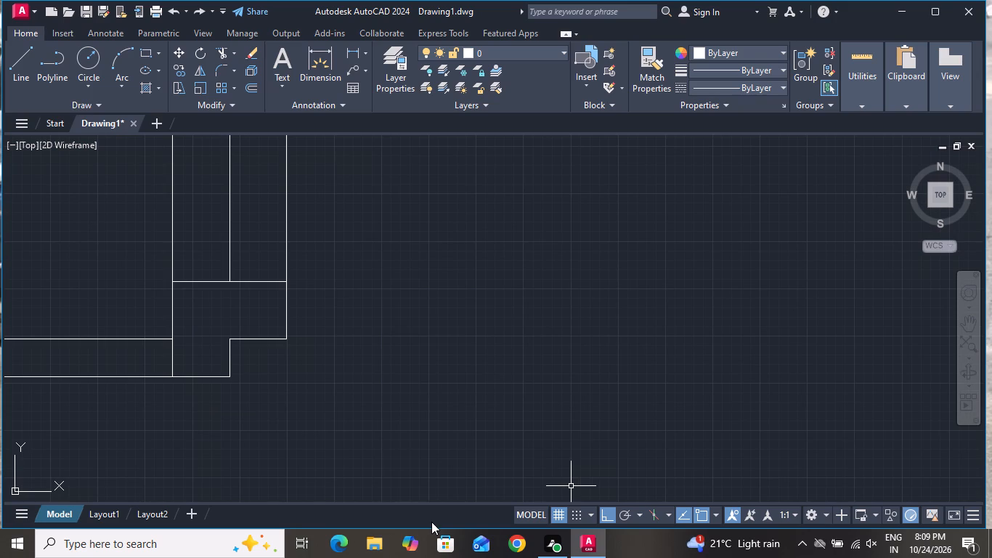
{"action": "key", "text": "ctrl+z"}
{"action": "key", "text": "ctrl+z"}
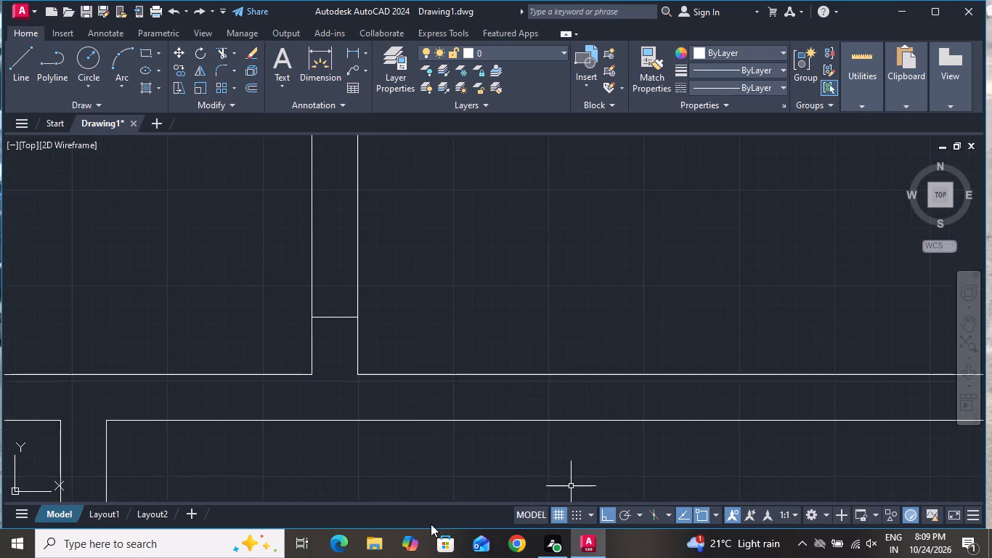
{"action": "key", "text": "ctrl+z"}
{"action": "key", "text": "ctrl+z"}
{"action": "key", "text": "ctrl+z"}
{"action": "key", "text": "ctrl+z"}
{"action": "key", "text": "ctrl+z"}
{"action": "key", "text": "ctrl+z"}
{"action": "key", "text": "ctrl+z"}
{"action": "key", "text": "ctrl+z"}
{"action": "key", "text": "ctrl+z"}
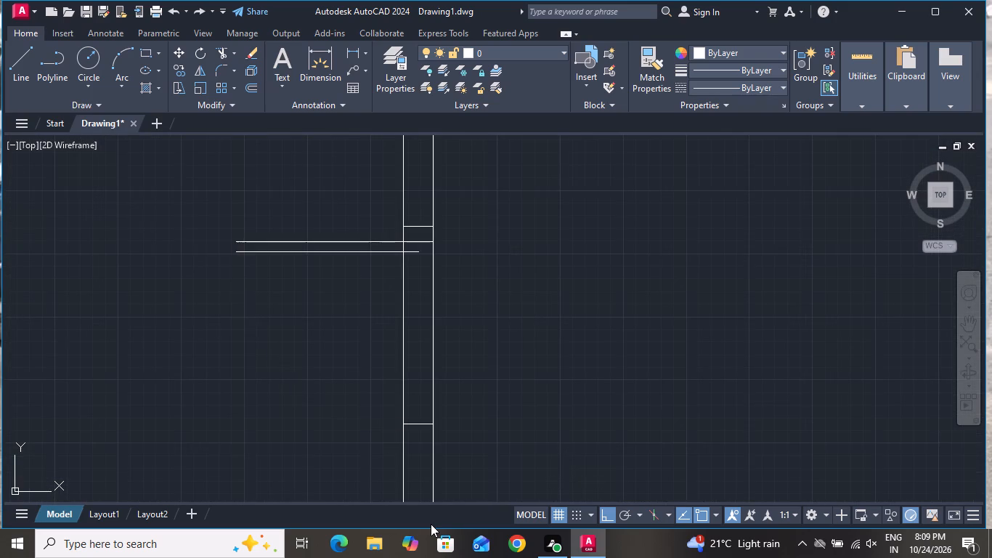
Undo the leaf lines and opening marks of the hall's west double door, back to a single cross line.
{"action": "key", "text": "ctrl+z"}
{"action": "key", "text": "ctrl+z"}
{"action": "key", "text": "ctrl+z"}
{"action": "key", "text": "ctrl+z"}
{"action": "key", "text": "ctrl+z"}
{"action": "key", "text": "ctrl+z"}
{"action": "key", "text": "ctrl+z"}
{"action": "key", "text": "ctrl+z"}
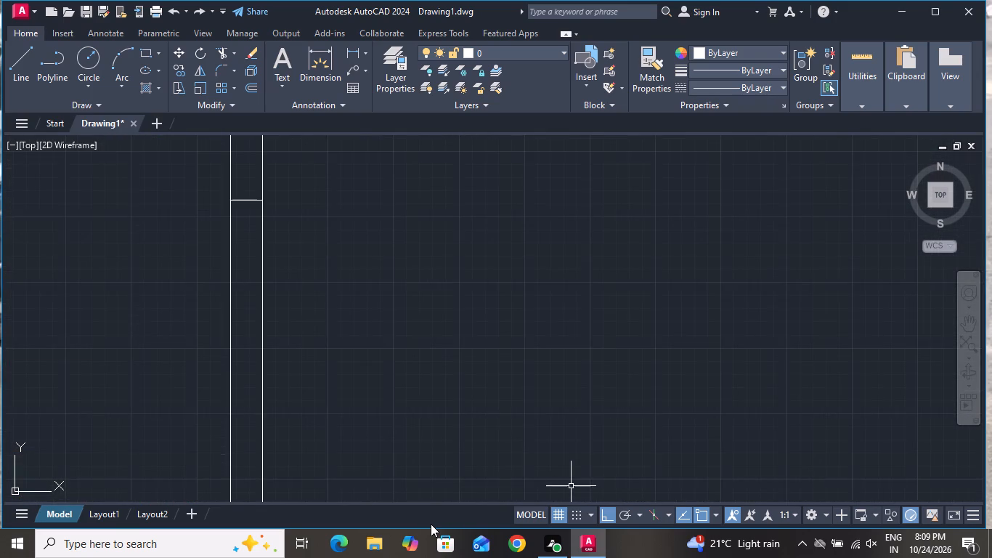
Undo back past the west double door's last cross line to the gap cut beside the hall's dashed north wall section.
{"action": "key", "text": "ctrl+z"}
{"action": "key", "text": "ctrl+z"}
{"action": "key", "text": "ctrl+z"}
{"action": "key", "text": "ctrl+z"}
{"action": "key", "text": "ctrl+z"}
{"action": "key", "text": "ctrl+z"}
{"action": "key", "text": "ctrl+z"}
{"action": "key", "text": "ctrl+z"}
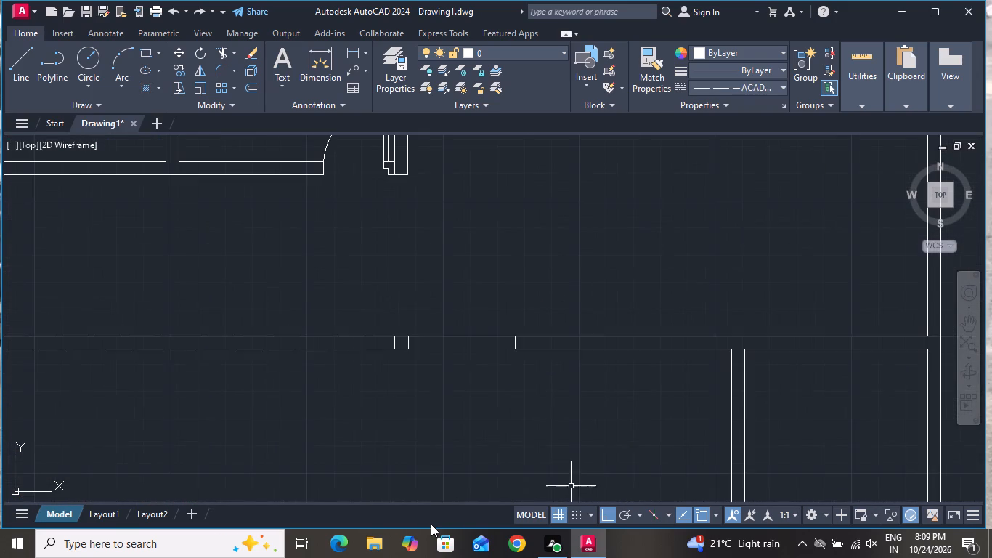
Undo the gap cut in the hall's north wall, back to the dashed section between the two vertical walls.
{"action": "key", "text": "ctrl+z"}
{"action": "key", "text": "ctrl+z"}
{"action": "key", "text": "ctrl+z"}
{"action": "key", "text": "ctrl+z"}
{"action": "key", "text": "ctrl+z"}
{"action": "key", "text": "ctrl+z"}
{"action": "key", "text": "ctrl+z"}
{"action": "key", "text": "ctrl+z"}
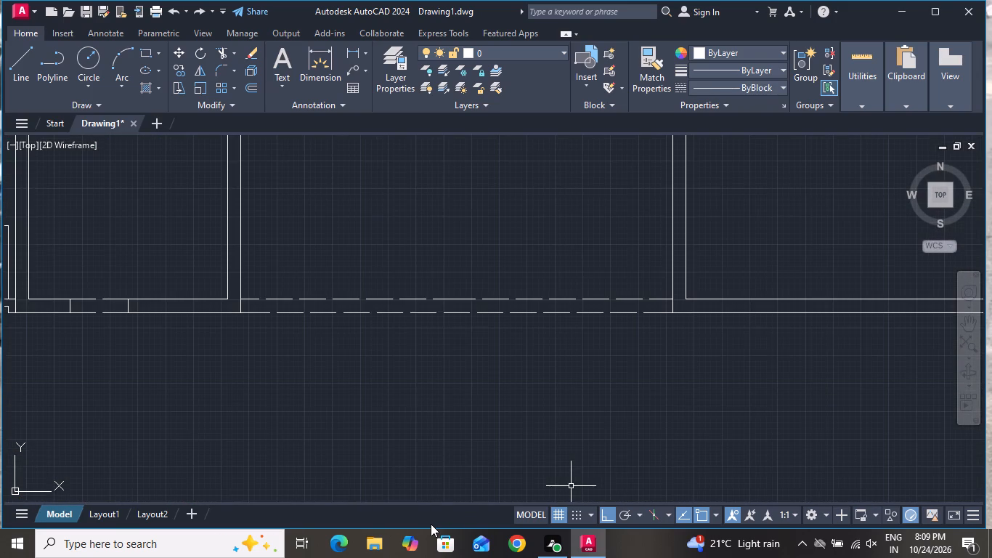
Undo the removal of the vertical dashed line pair above the hall's dashed north wall section.
{"action": "key", "text": "ctrl+z"}
{"action": "key", "text": "ctrl+z"}
{"action": "key", "text": "ctrl+z"}
{"action": "key", "text": "ctrl+z"}
{"action": "key", "text": "ctrl+z"}
{"action": "key", "text": "ctrl+z"}
{"action": "key", "text": "ctrl+z"}
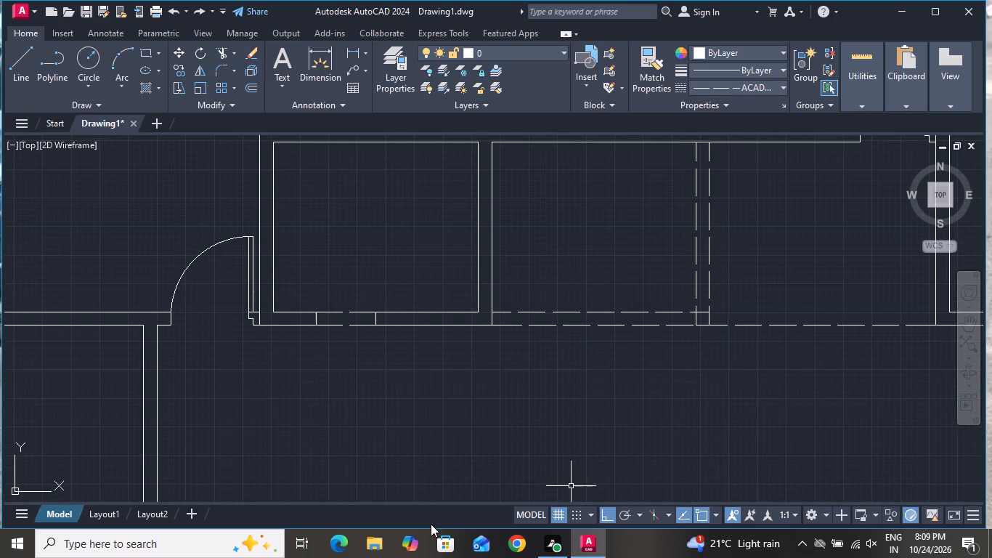
Undo the trimming of the dashed lines where the vertical pair crosses the hall's north wall line.
{"action": "key", "text": "ctrl+z"}
{"action": "key", "text": "ctrl+z"}
{"action": "key", "text": "ctrl+z"}
{"action": "key", "text": "ctrl+z"}
{"action": "key", "text": "ctrl+z"}
{"action": "key", "text": "ctrl+z"}
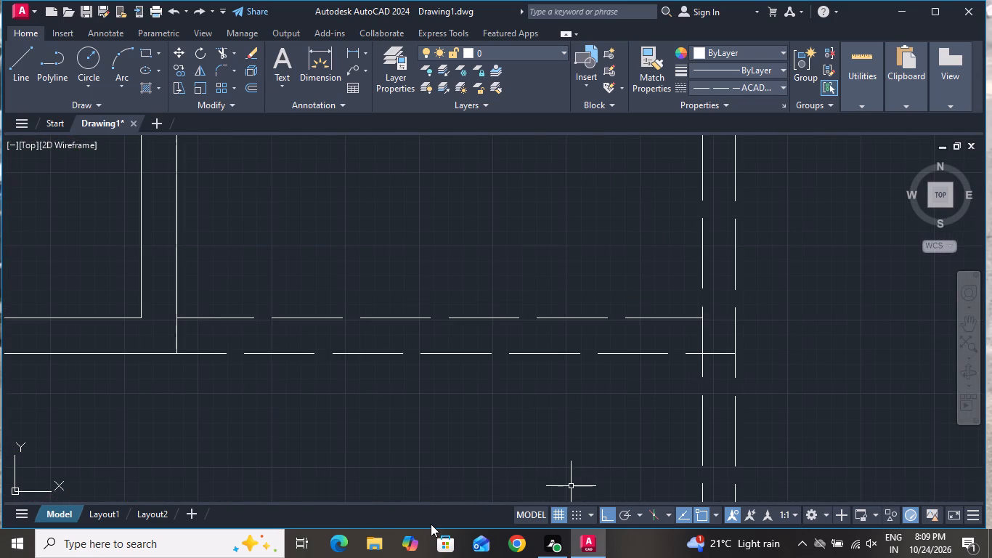
Undo the horizontal dashed pair along the hall's north side, back to the vertical dashed pair alone.
{"action": "key", "text": "ctrl+z"}
{"action": "key", "text": "ctrl+z"}
{"action": "left_click", "coordinate": [431, 524], "text": "ctrl"}
{"action": "key", "text": "ctrl+z"}
{"action": "key", "text": "ctrl+z"}
{"action": "key", "text": "ctrl+z"}
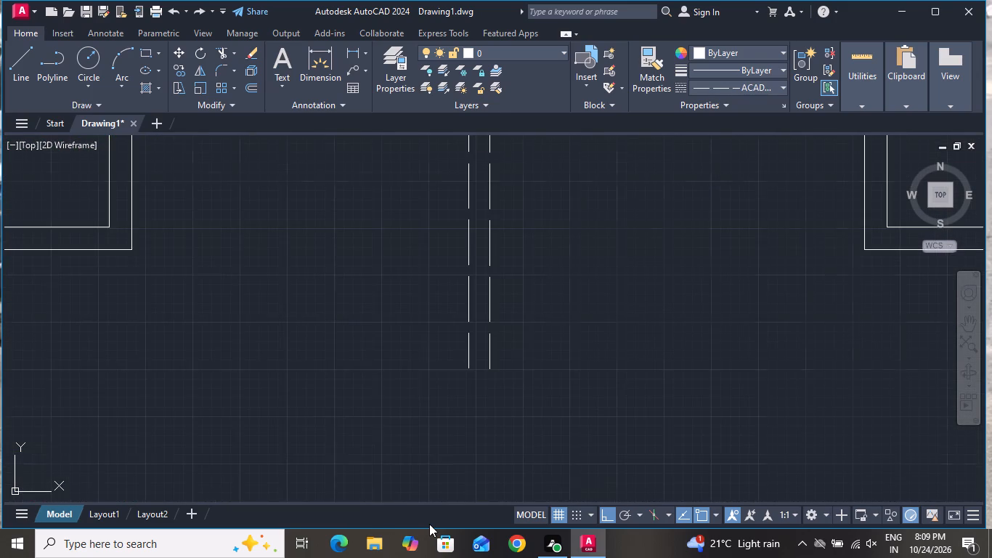
Undo the vertical dashed pair and the dashed lines across the small room's south wall opening.
{"action": "key", "text": "ctrl+z"}
{"action": "key", "text": "ctrl+z"}
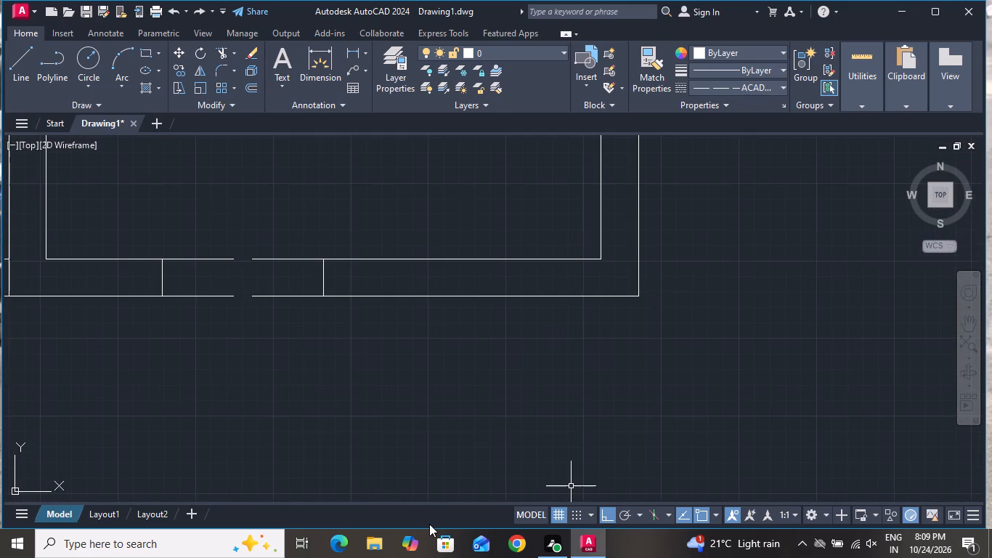
{"action": "key", "text": "ctrl+z"}
{"action": "key", "text": "ctrl+z"}
{"action": "key", "text": "ctrl+z"}
{"action": "key", "text": "ctrl+z"}
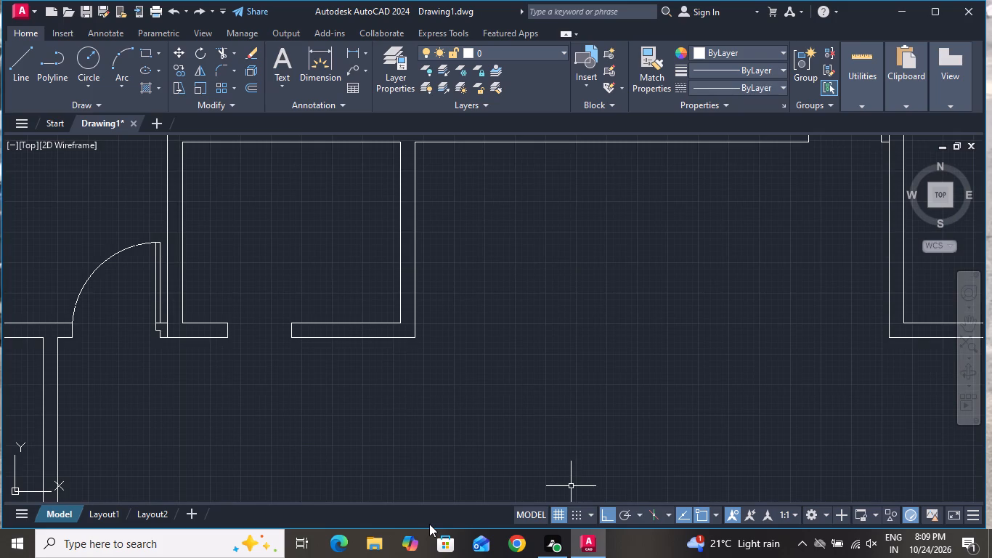
Undo the small room's south wall opening and the finishing of the door at the corridor's east end.
{"action": "key", "text": "ctrl+z"}
{"action": "key", "text": "ctrl+z"}
{"action": "key", "text": "ctrl+z"}
{"action": "key", "text": "ctrl+z"}
{"action": "key", "text": "ctrl+z"}
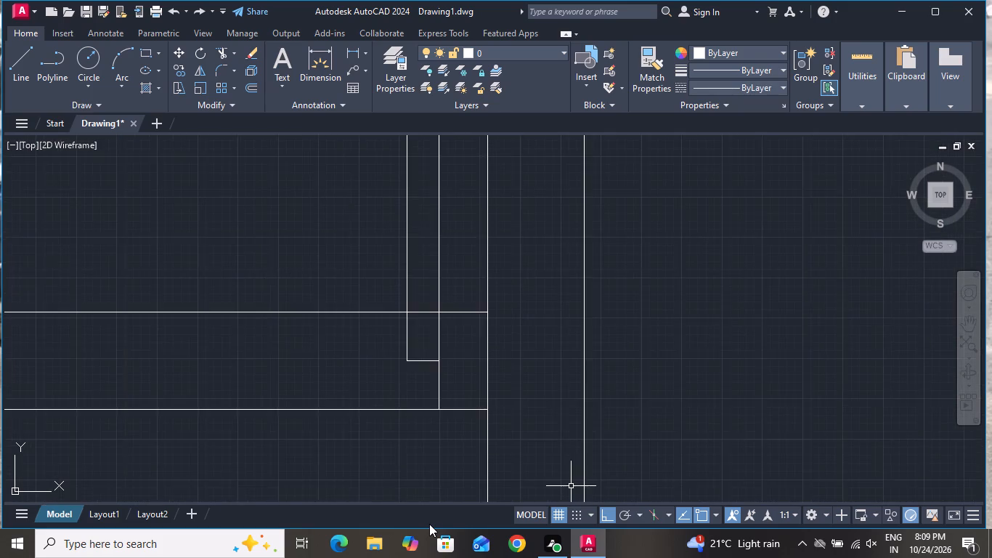
Undo the leaf and arc of the corridor's east door, back to the two cross lines marking its opening.
{"action": "key", "text": "ctrl+z"}
{"action": "key", "text": "ctrl+z"}
{"action": "key", "text": "ctrl+z"}
{"action": "key", "text": "ctrl+z"}
{"action": "key", "text": "ctrl+z"}
{"action": "key", "text": "ctrl+z"}
{"action": "key", "text": "ctrl+z"}
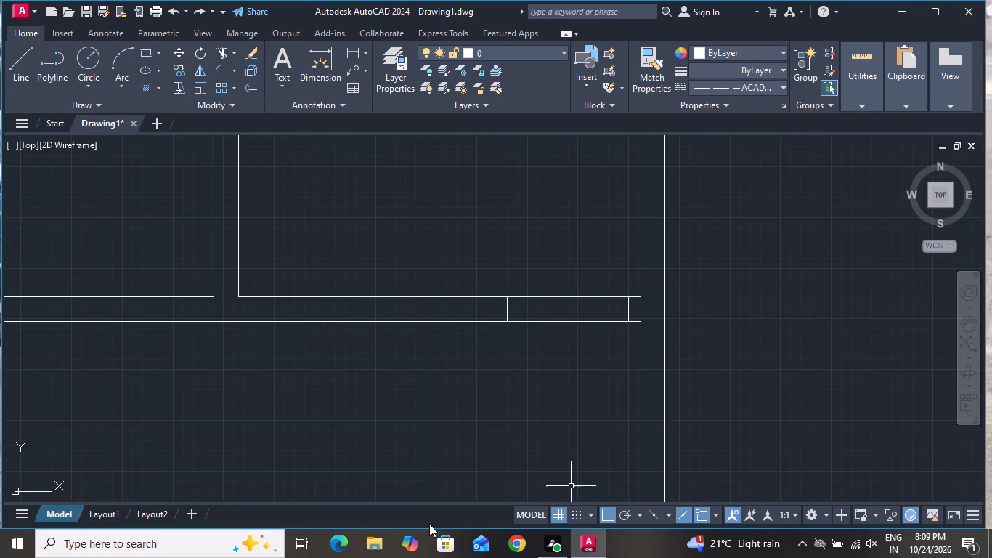
Undo the corridor door's cross lines and the dashed lines across the gap in the wall between the north rooms.
{"action": "key", "text": "ctrl+z"}
{"action": "key", "text": "ctrl+z"}
{"action": "key", "text": "ctrl+z"}
{"action": "key", "text": "ctrl+z"}
{"action": "key", "text": "ctrl+z"}
{"action": "key", "text": "ctrl+z"}
{"action": "key", "text": "ctrl+z"}
{"action": "key", "text": "ctrl+z"}
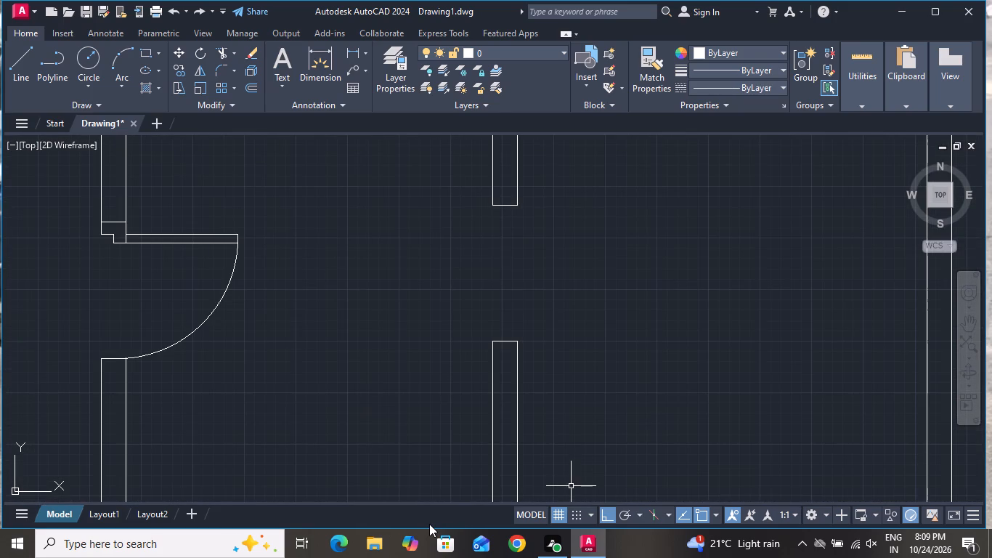
Undo the gap between the north rooms and the finishing of the door to its west, back to its untrimmed leaf and arc.
{"action": "key", "text": "ctrl+z"}
{"action": "key", "text": "ctrl+z"}
{"action": "key", "text": "ctrl+z"}
{"action": "key", "text": "ctrl+z"}
{"action": "key", "text": "ctrl+z"}
{"action": "key", "text": "ctrl+z"}
{"action": "key", "text": "ctrl+z"}
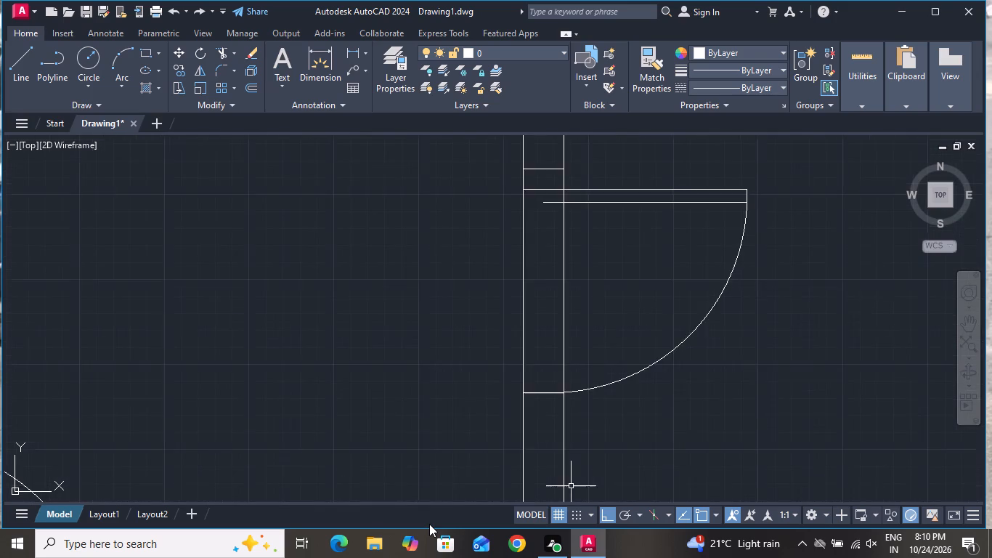
Undo that door's leaf, arc and opening lines, back to the first cross line in the wall between the north rooms.
{"action": "key", "text": "ctrl+z"}
{"action": "key", "text": "ctrl+z"}
{"action": "key", "text": "ctrl+z"}
{"action": "key", "text": "ctrl+z"}
{"action": "key", "text": "ctrl+z"}
{"action": "key", "text": "ctrl+z"}
{"action": "key", "text": "ctrl+z"}
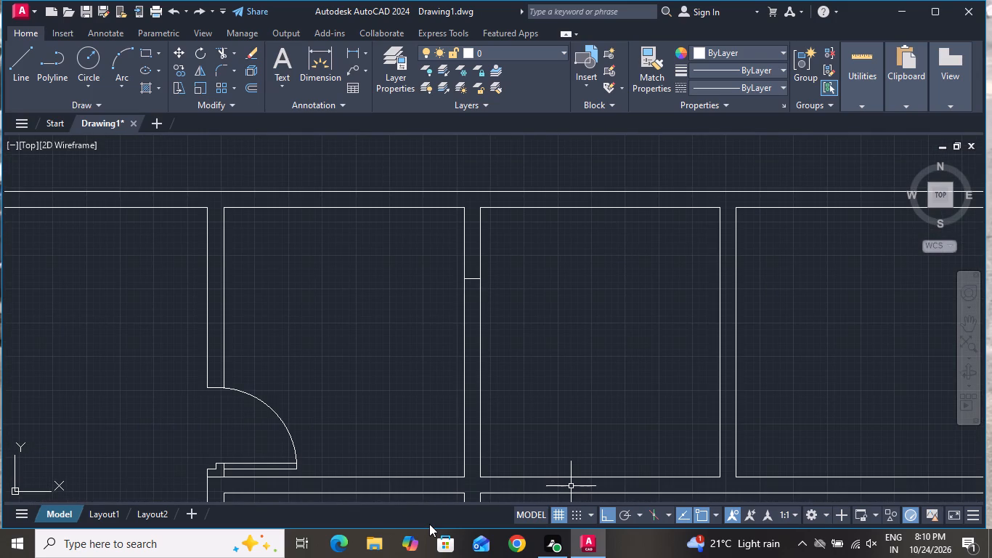
Undo the cross line between the north rooms and the finishing of the west door, back to its untrimmed leaf and arc.
{"action": "key", "text": "ctrl+z"}
{"action": "key", "text": "ctrl+z"}
{"action": "key", "text": "ctrl+z"}
{"action": "key", "text": "ctrl+z"}
{"action": "key", "text": "ctrl+z"}
{"action": "key", "text": "ctrl+z"}
{"action": "key", "text": "ctrl+z"}
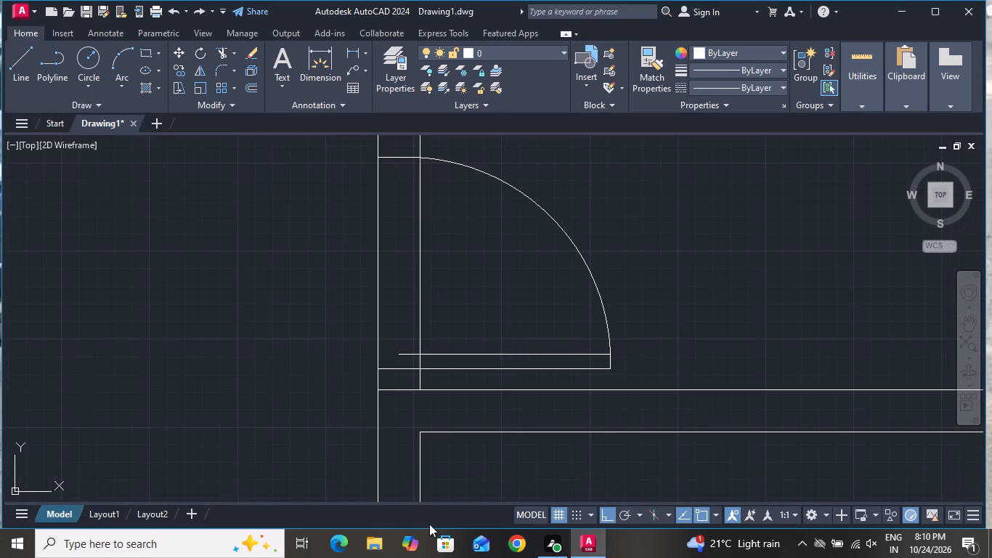
Undo the west door and the work before it, back to two leaf lines beside the wall at the neighbouring door opening.
{"action": "key", "text": "ctrl+z"}
{"action": "key", "text": "ctrl+z"}
{"action": "key", "text": "ctrl+z"}
{"action": "key", "text": "ctrl+z"}
{"action": "key", "text": "ctrl+z"}
{"action": "key", "text": "ctrl+z"}
{"action": "key", "text": "ctrl+z"}
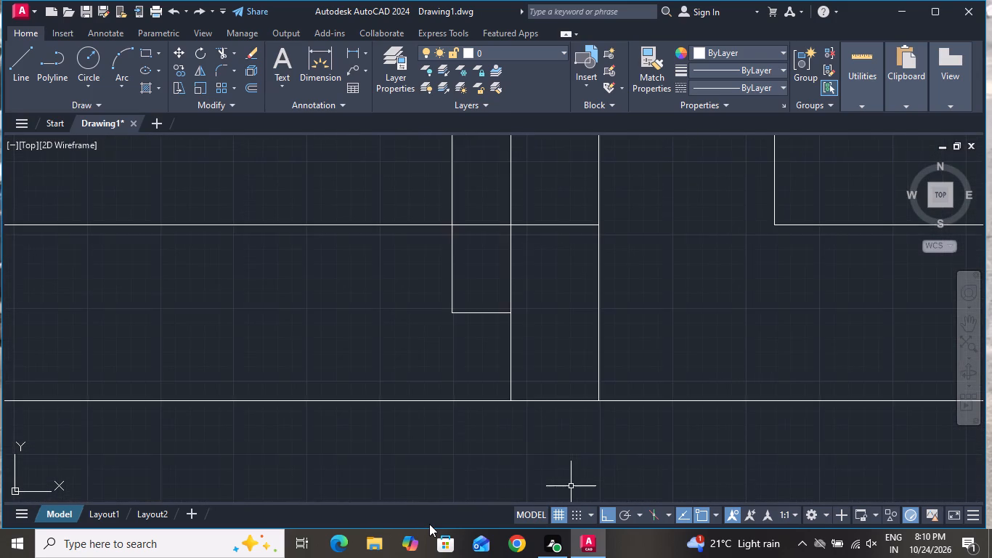
{"action": "key", "text": "ctrl+z"}
{"action": "key", "text": "ctrl+z"}
{"action": "key", "text": "ctrl+z"}
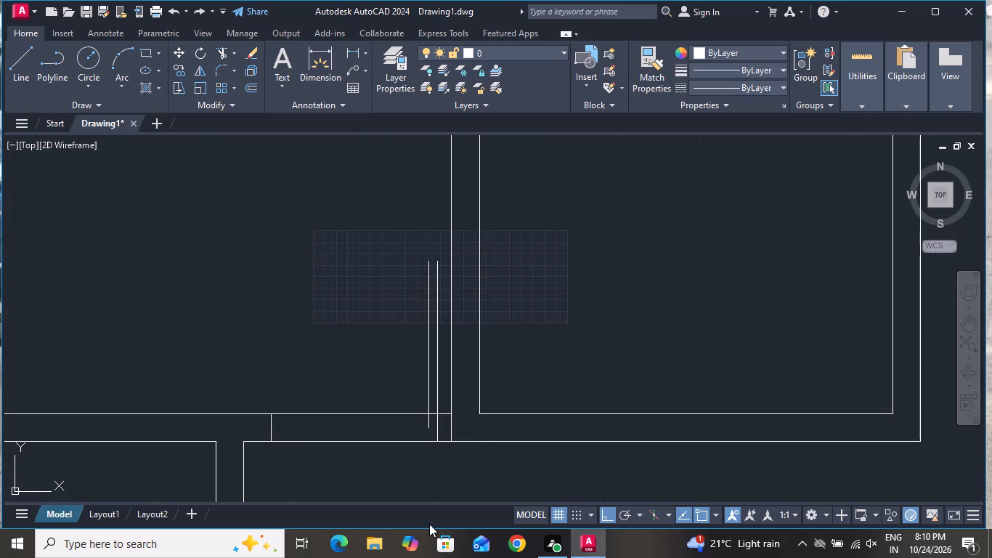
Undo the two leaf lines of that door, back to the pair of cross lines marking its opening in the horizontal wall.
{"action": "key", "text": "ctrl+z"}
{"action": "key", "text": "ctrl+z"}
{"action": "key", "text": "ctrl+z"}
{"action": "key", "text": "ctrl+z"}
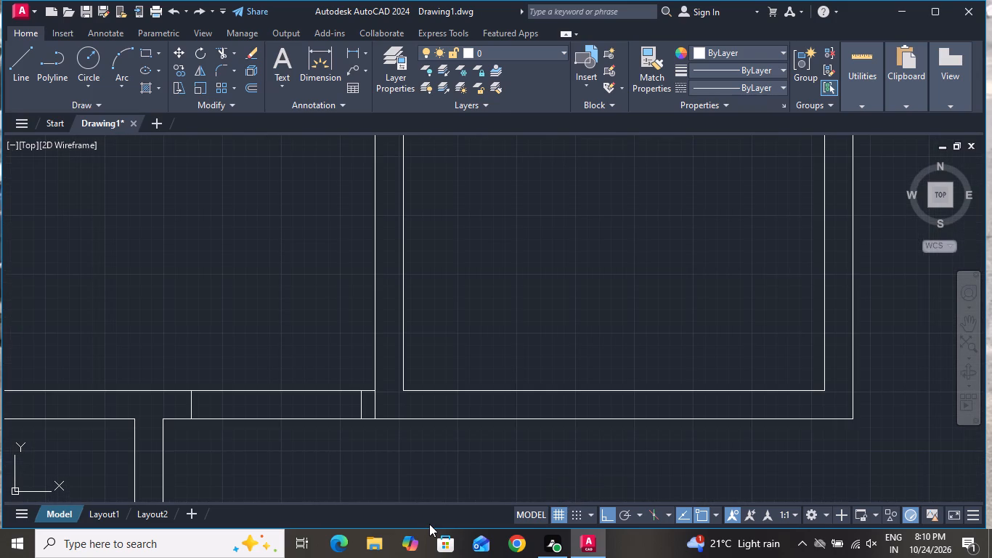
Undo the opening's cross lines and the trimming around it, back to the uncut horizontal wall crossing the partitions.
{"action": "key", "text": "ctrl+z"}
{"action": "key", "text": "ctrl+z"}
{"action": "key", "text": "ctrl+z"}
{"action": "key", "text": "ctrl+z"}
{"action": "key", "text": "ctrl+z"}
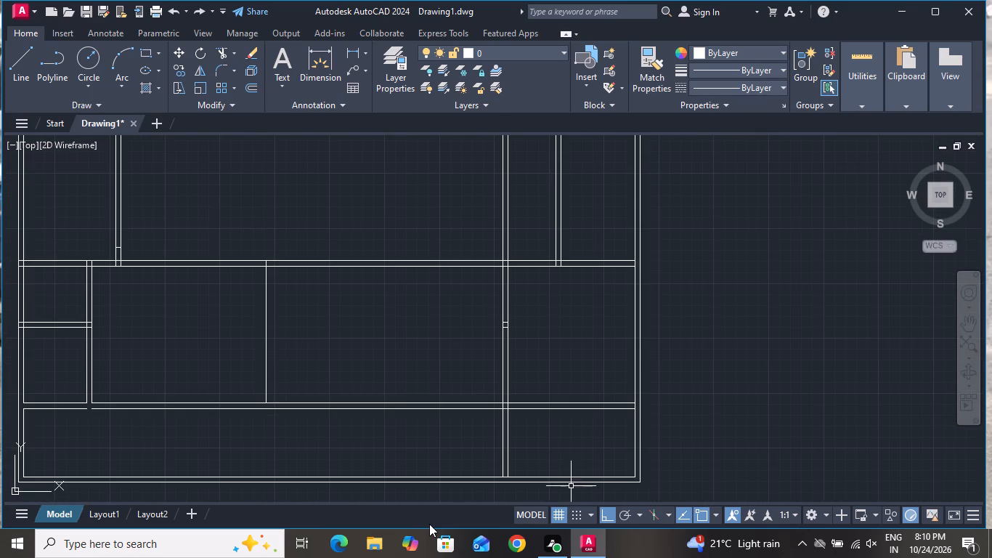
Undo the small southwest room walls, the single partition line and the wall trims, back to full-length walls crossing two full-width horizontal walls.
{"action": "key", "text": "ctrl+z"}
{"action": "key", "text": "ctrl+z"}
{"action": "key", "text": "ctrl+z"}
{"action": "key", "text": "ctrl+z"}
{"action": "key", "text": "ctrl+z"}
{"action": "key", "text": "ctrl+z"}
{"action": "key", "text": "ctrl+z"}
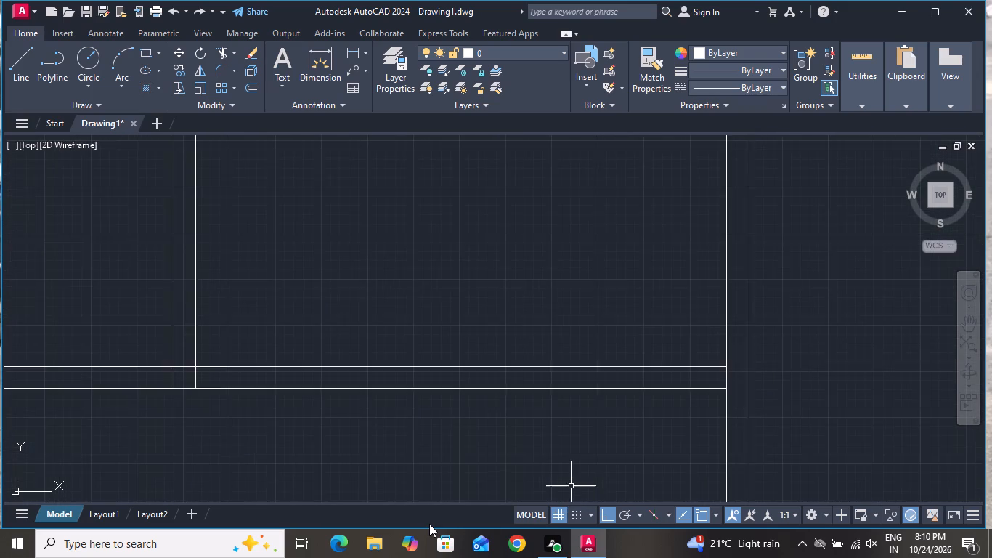
{"action": "key", "text": "ctrl+z"}
{"action": "key", "text": "ctrl+z"}
{"action": "key", "text": "ctrl+z"}
{"action": "key", "text": "ctrl+z"}
{"action": "key", "text": "ctrl+z"}
{"action": "key", "text": "ctrl+z"}
{"action": "key", "text": "ctrl+z"}
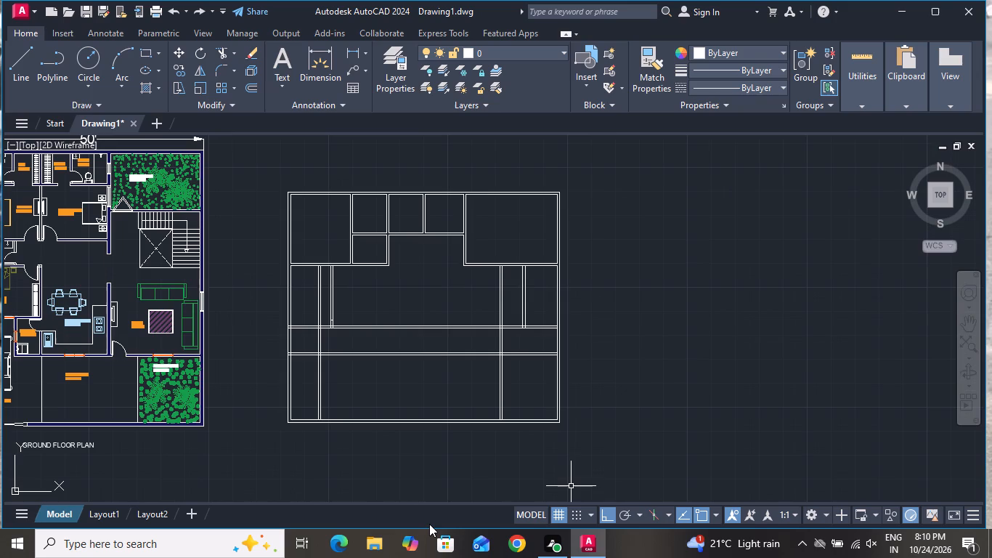
Undo the full-width horizontal walls and short inner partitions, back to two short double-line walls crossing the long side partitions.
{"action": "key", "text": "ctrl+z"}
{"action": "key", "text": "ctrl+z"}
{"action": "key", "text": "ctrl+z"}
{"action": "key", "text": "ctrl+z"}
{"action": "key", "text": "ctrl+z"}
{"action": "key", "text": "ctrl+z"}
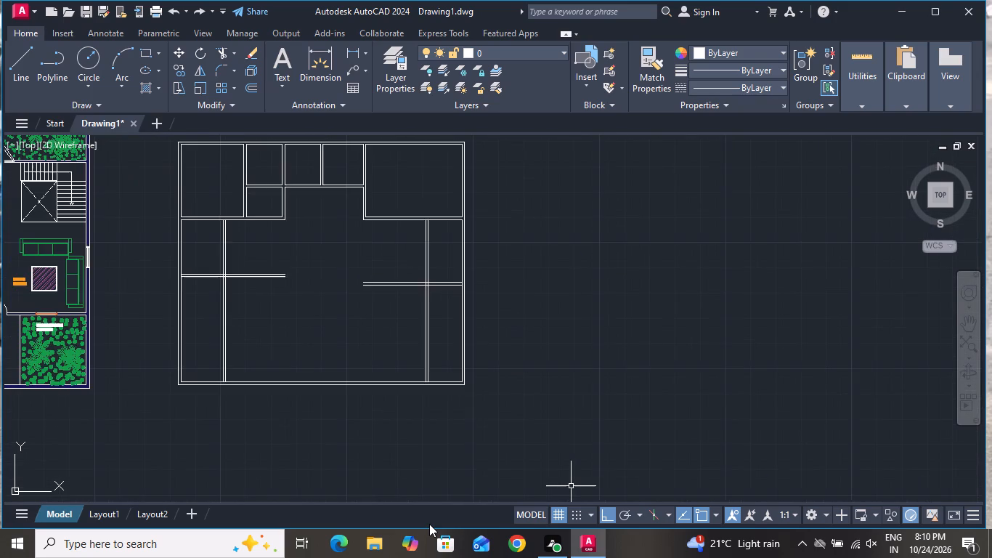
Undo the lower partitions and the stepped trimming of the north rooms, back to vertical partitions above one continuous horizontal wall.
{"action": "key", "text": "ctrl+z"}
{"action": "key", "text": "ctrl+z"}
{"action": "key", "text": "ctrl+z"}
{"action": "key", "text": "ctrl+z"}
{"action": "key", "text": "ctrl+z"}
{"action": "key", "text": "ctrl+z"}
{"action": "key", "text": "ctrl+z"}
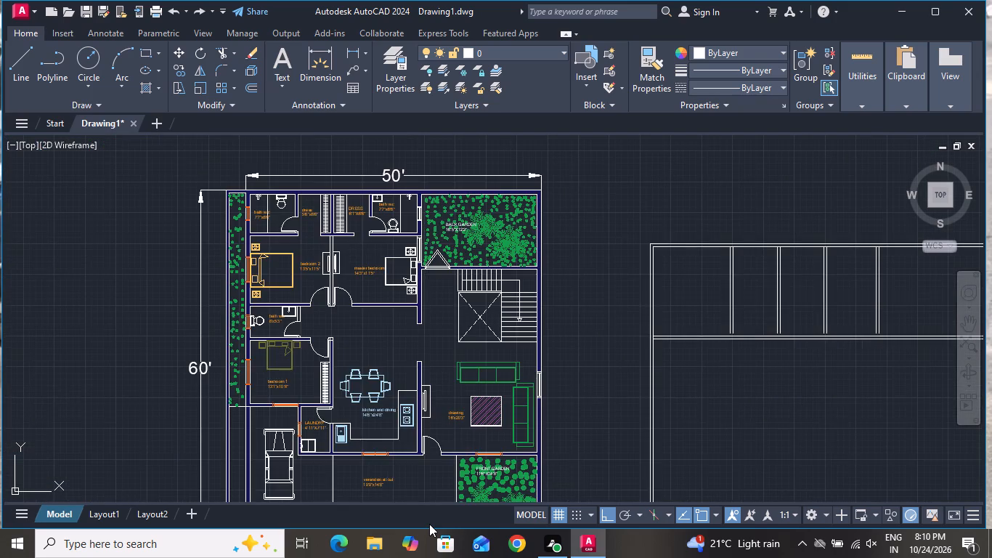
Undo the continuous wall and the north partitions' completion, back to separate wall pieces in the two north corners and a free-standing partition.
{"action": "key", "text": "ctrl+z"}
{"action": "key", "text": "ctrl+z"}
{"action": "key", "text": "ctrl+z"}
{"action": "key", "text": "ctrl+z"}
{"action": "key", "text": "ctrl+z"}
{"action": "key", "text": "ctrl+z"}
{"action": "key", "text": "ctrl+z"}
{"action": "key", "text": "ctrl+z"}
{"action": "key", "text": "ctrl+z"}
{"action": "key", "text": "ctrl+z"}
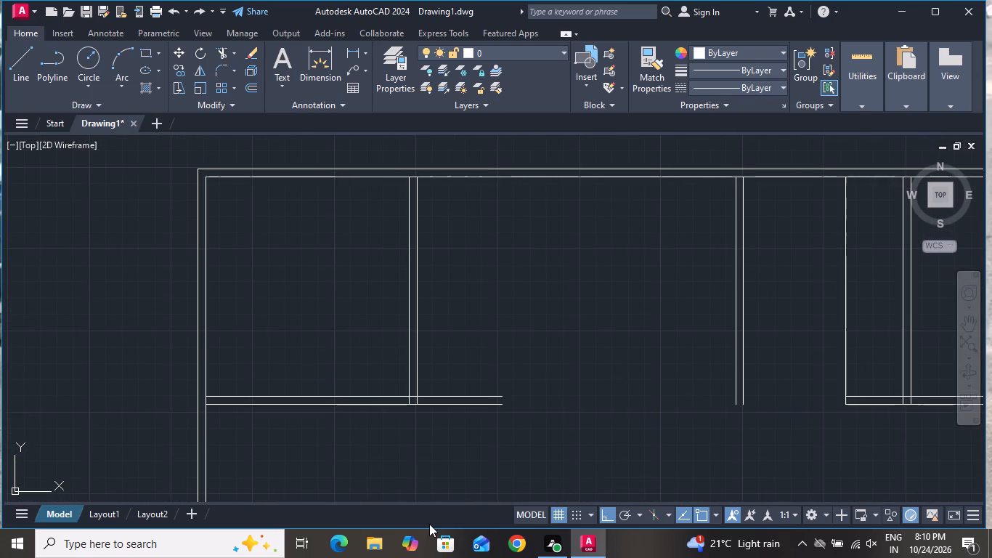
Undo all remaining north partitions, back to the empty double-line outer wall rectangle beside the reference plan.
{"action": "key", "text": "ctrl+z"}
{"action": "key", "text": "ctrl+z"}
{"action": "key", "text": "ctrl+z"}
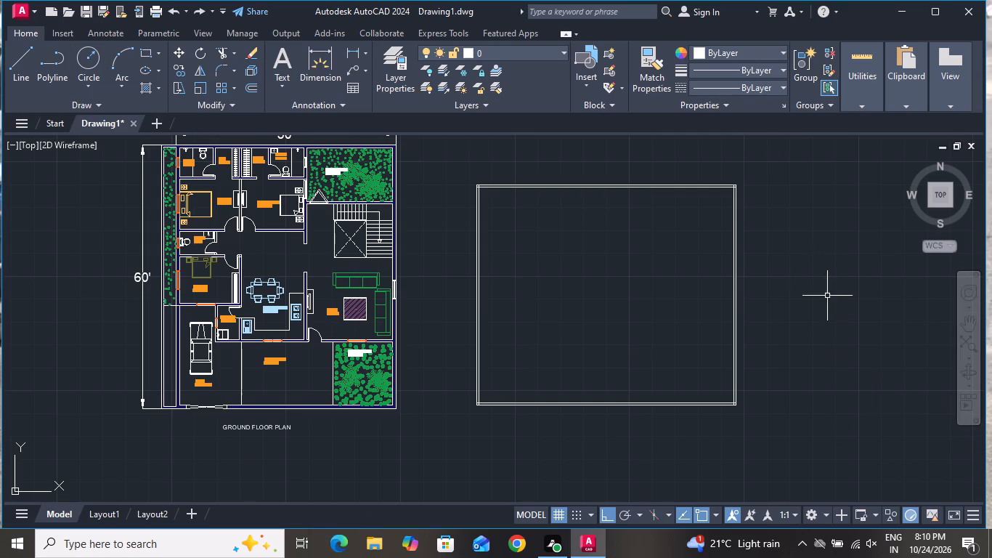
Undo the double-line outer wall rectangle, leaving only the reference ground floor plan in the drawing.
{"action": "key", "text": "ctrl+z"}
{"action": "key", "text": "ctrl+z"}
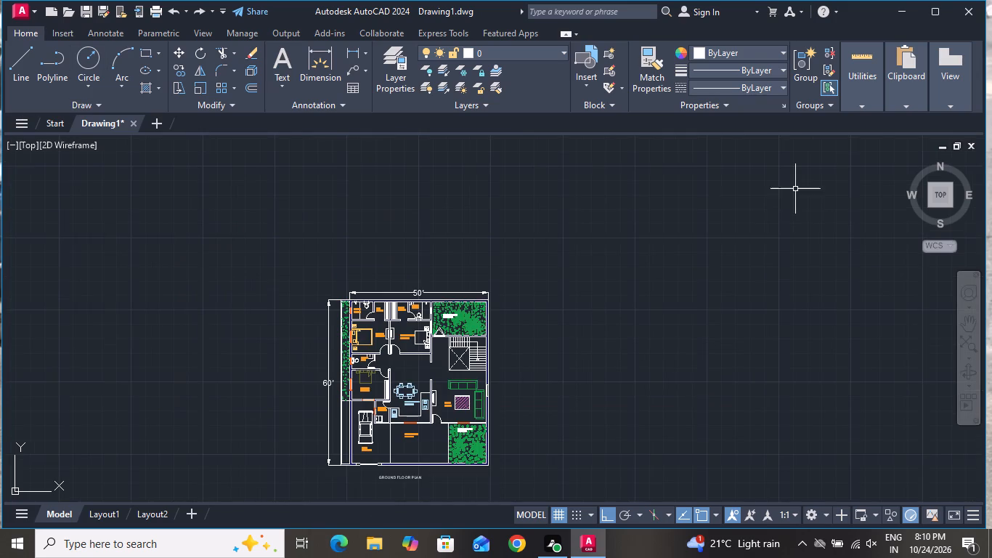
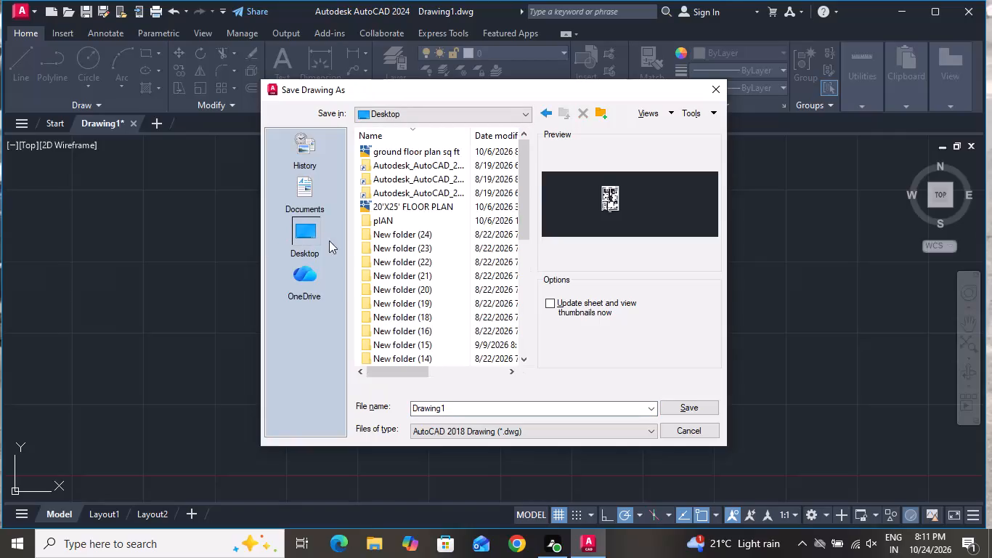
Browse to the ANU folder inside New folder on Local Disk (C:) as the save location.
{"action": "left_click", "coordinate": [436, 114]}
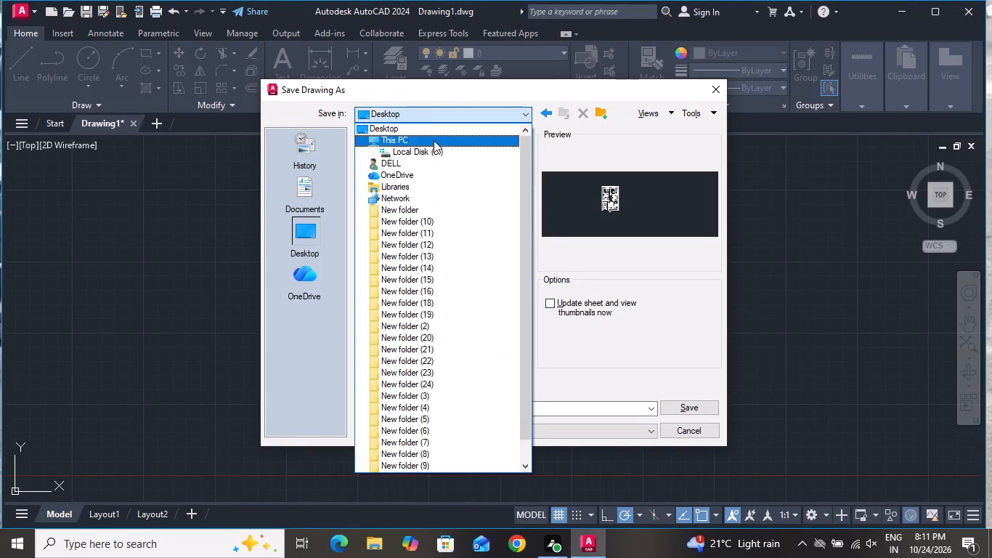
{"action": "left_click_drag", "start_coordinate": [435, 136], "coordinate": [442, 132]}
{"action": "left_click", "coordinate": [442, 132]}
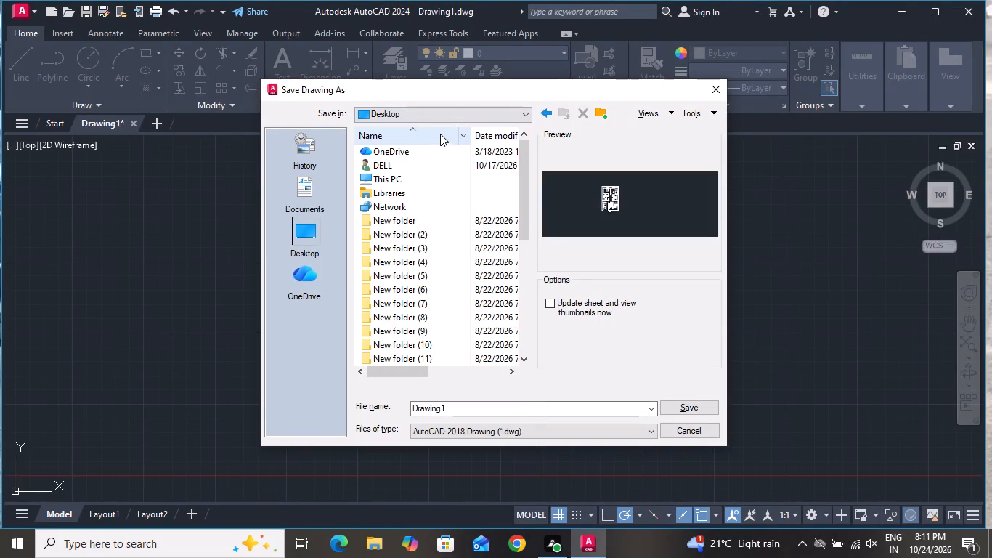
{"action": "double_click", "coordinate": [410, 174]}
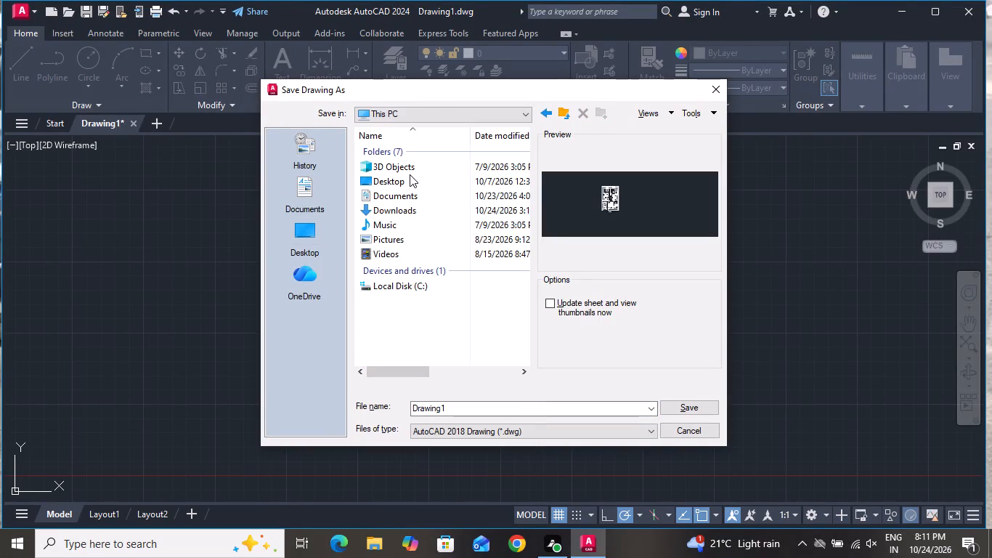
{"action": "double_click", "coordinate": [408, 289]}
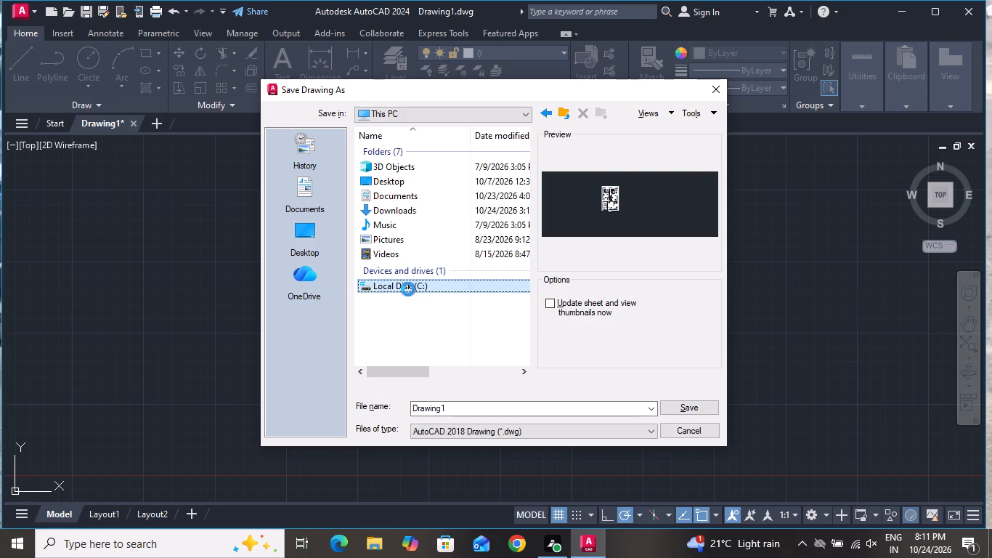
{"action": "left_click", "coordinate": [443, 220]}
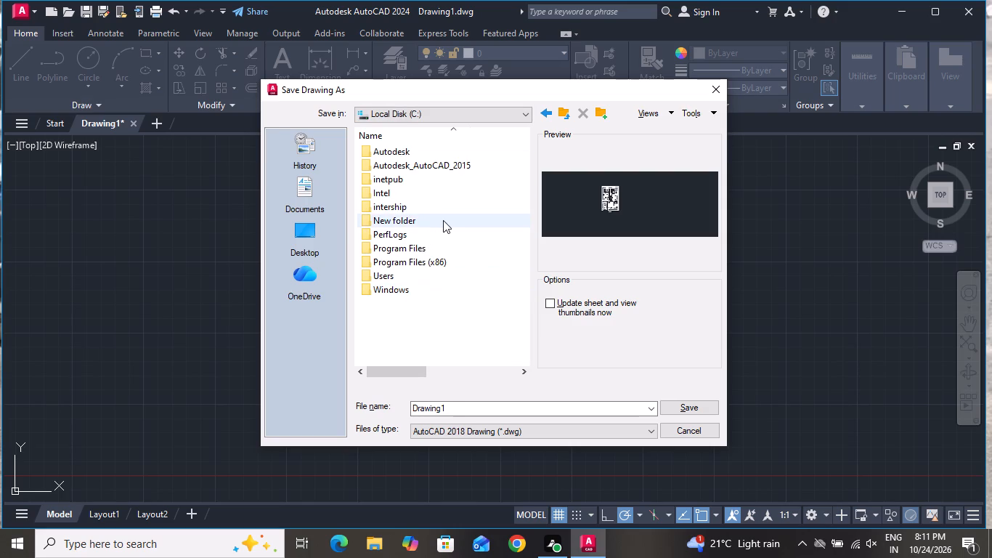
{"action": "left_click", "coordinate": [443, 220]}
{"action": "double_click", "coordinate": [433, 148]}
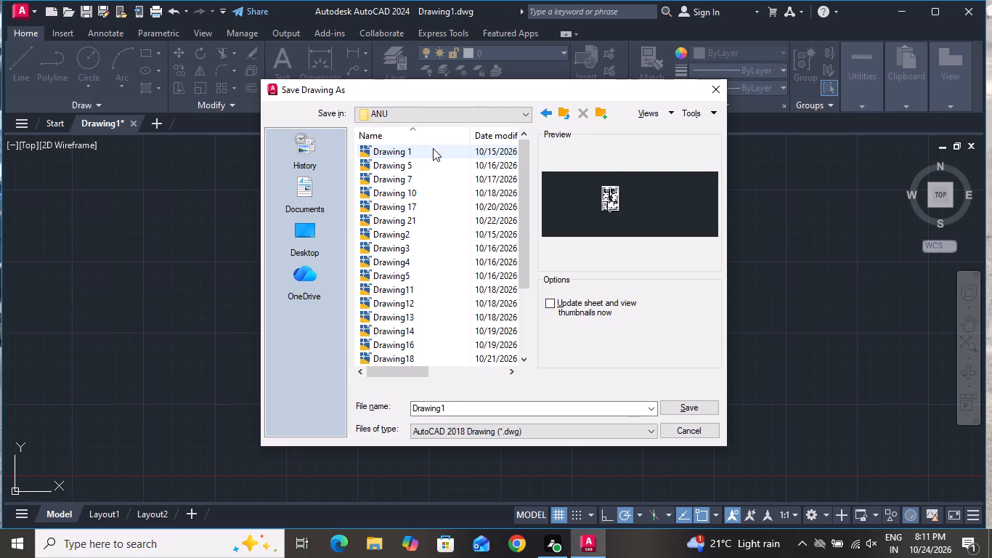
{"action": "scroll", "coordinate": [495, 270], "scroll_direction": "down", "scroll_amount": 12}
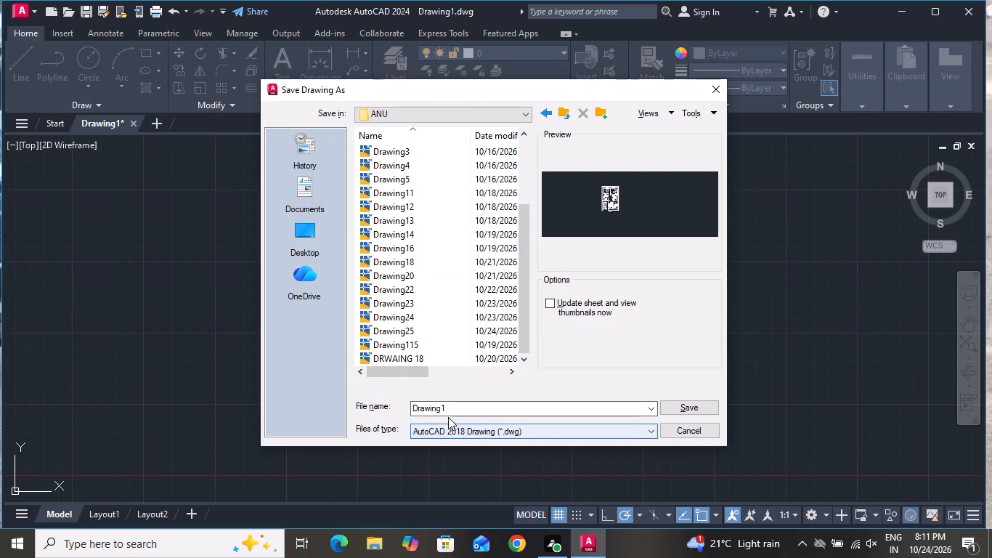
Name the drawing file Drawing26 and save it in the ANU folder.
{"action": "left_click", "coordinate": [452, 410]}
{"action": "left_click", "coordinate": [452, 410]}
{"action": "left_click", "coordinate": [452, 410]}
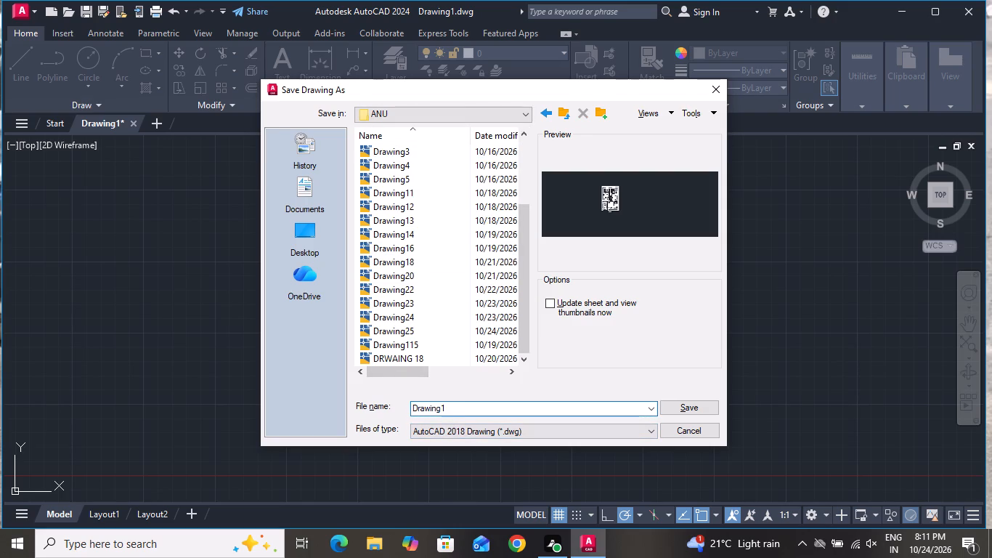
{"action": "key", "text": "BackSpace"}
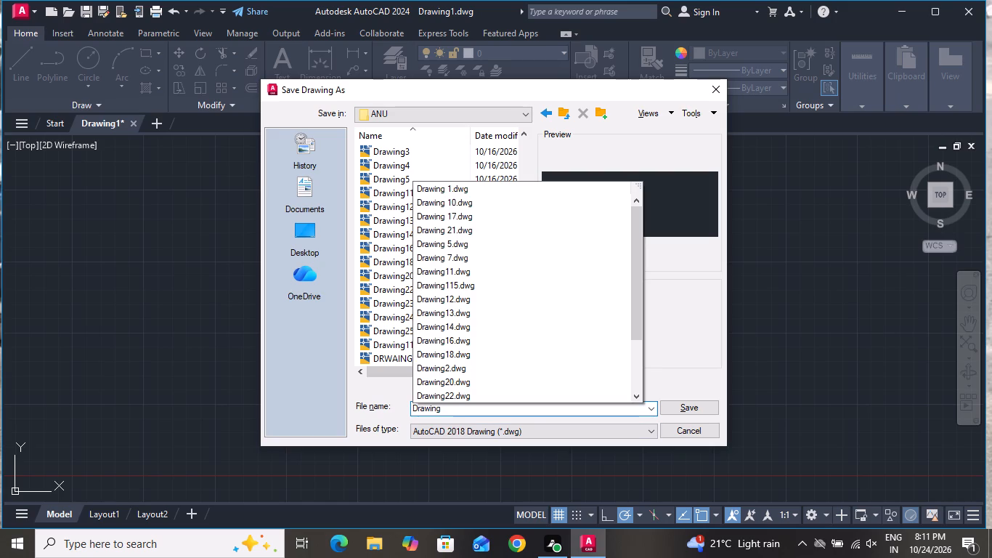
{"action": "key", "text": "2"}
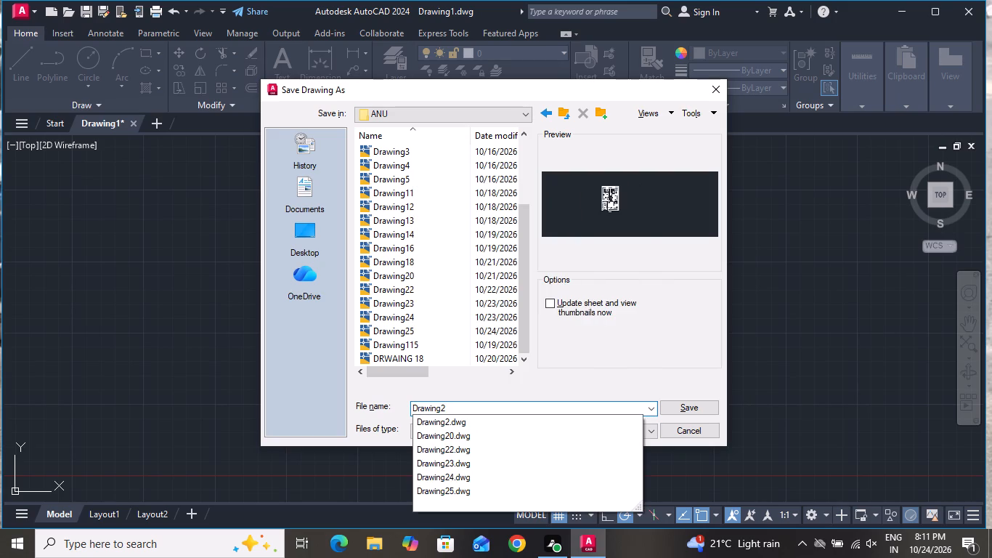
{"action": "key", "text": "6"}
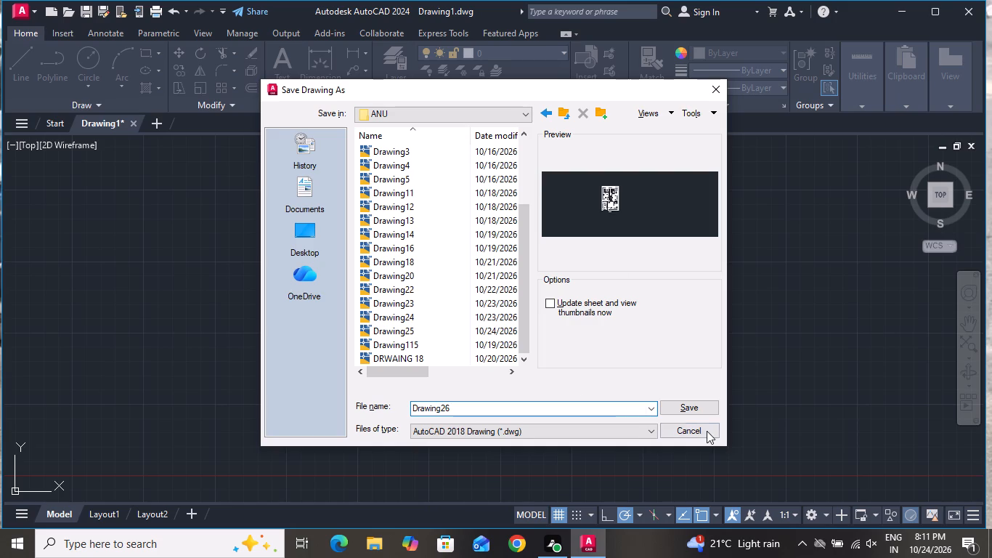
{"action": "left_click", "coordinate": [696, 412]}
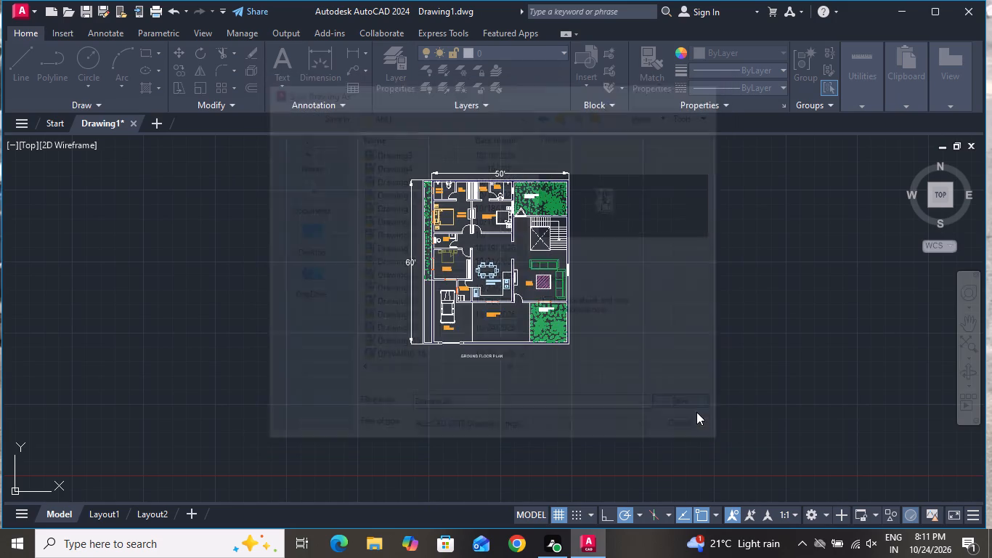
Turn off log file recording with the LOGFILEOFF command.
{"action": "type", "text": "LOG"}
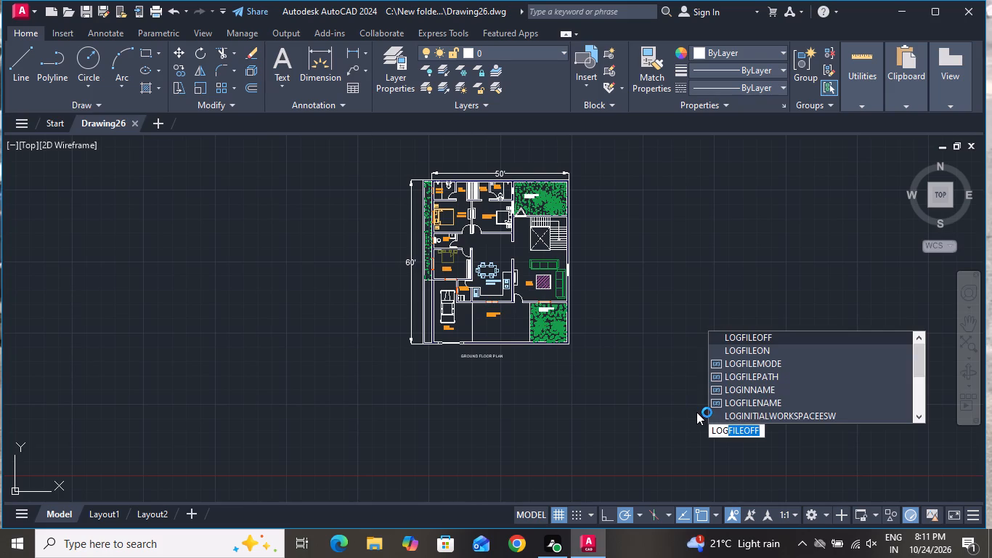
{"action": "left_click", "coordinate": [799, 333]}
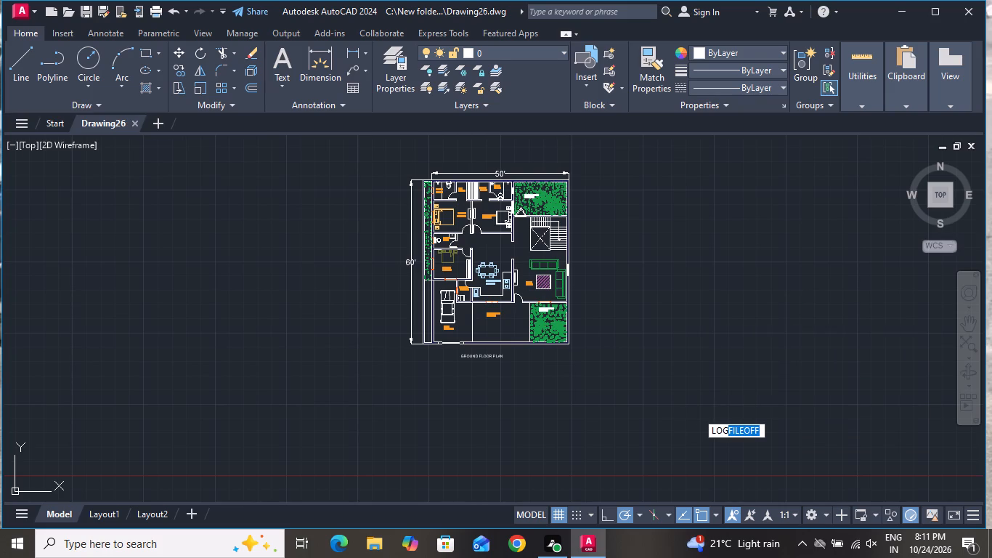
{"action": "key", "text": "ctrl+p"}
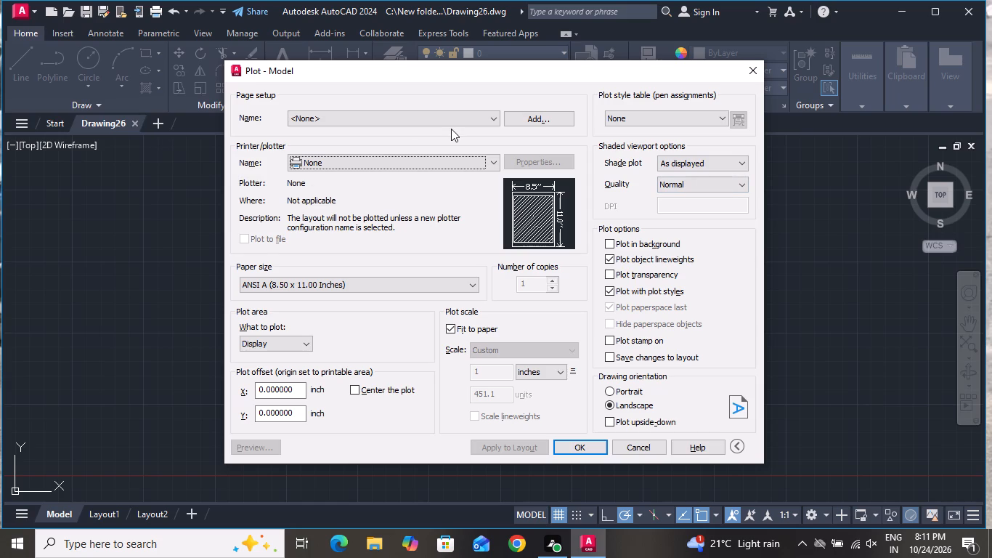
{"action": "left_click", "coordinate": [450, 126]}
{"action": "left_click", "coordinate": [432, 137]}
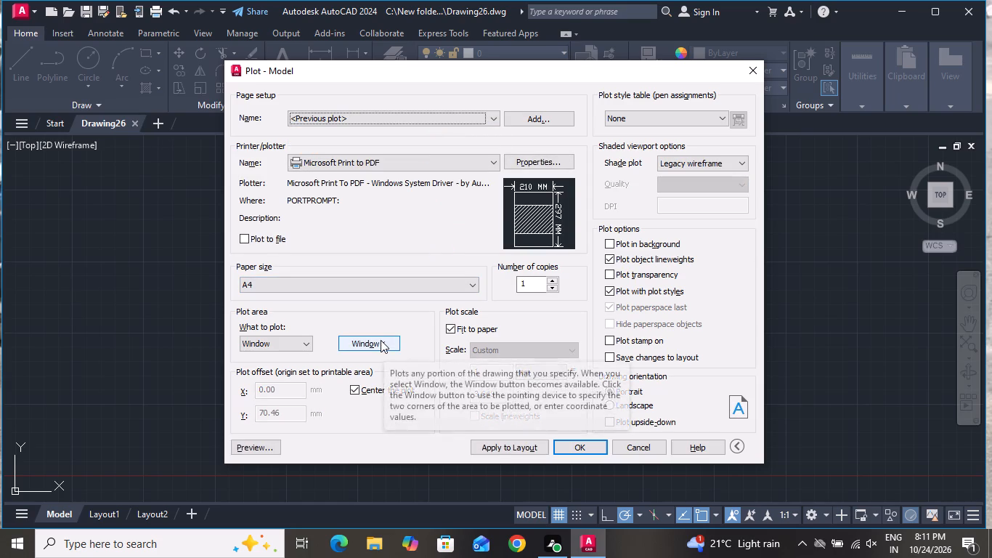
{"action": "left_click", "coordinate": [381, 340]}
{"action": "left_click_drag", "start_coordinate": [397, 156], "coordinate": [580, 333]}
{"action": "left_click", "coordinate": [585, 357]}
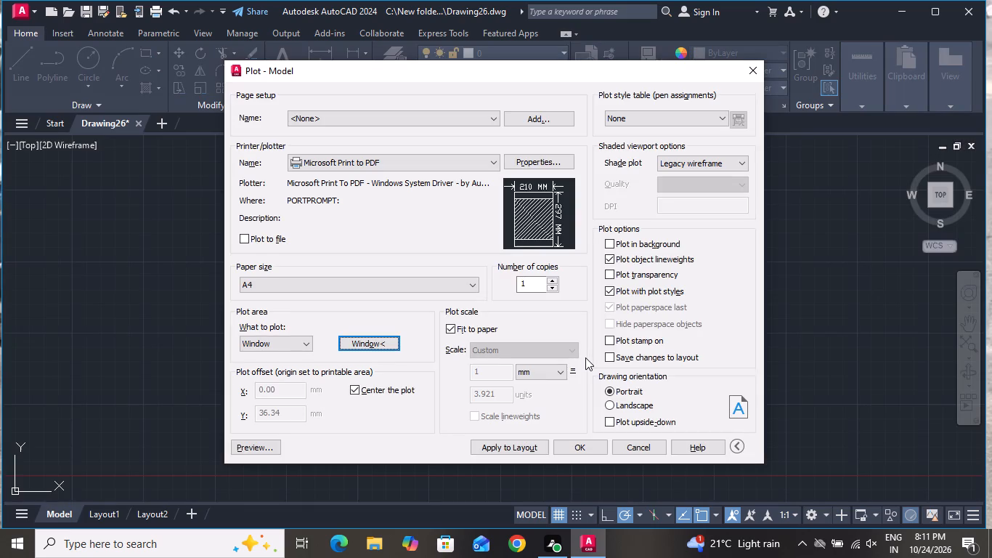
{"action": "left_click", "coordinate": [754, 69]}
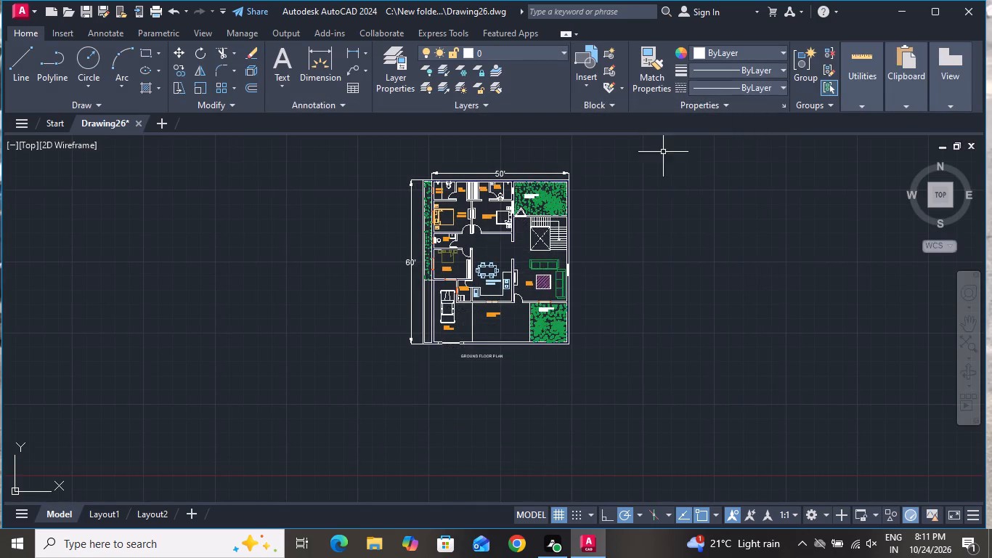
Set up the plot with the previous plot's settings and a window enclosing the whole floor plan, its dimensions and its title.
{"action": "key", "text": "ctrl+p"}
{"action": "left_click", "coordinate": [448, 116]}
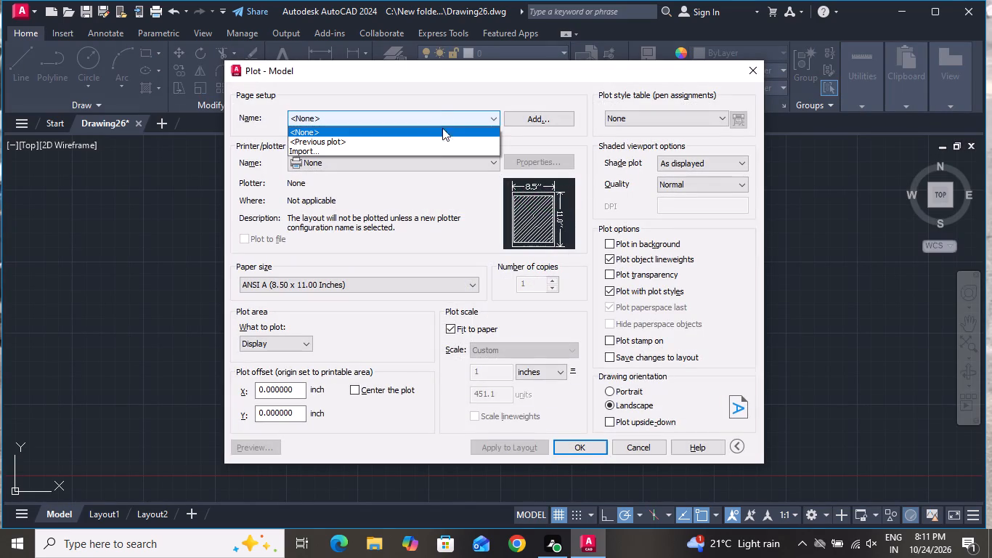
{"action": "left_click", "coordinate": [436, 141]}
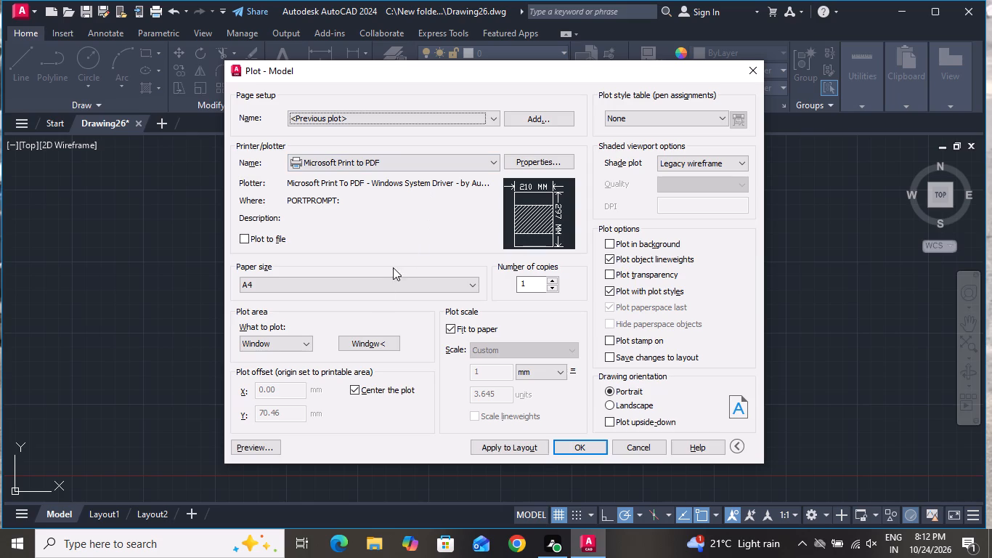
{"action": "left_click", "coordinate": [391, 344]}
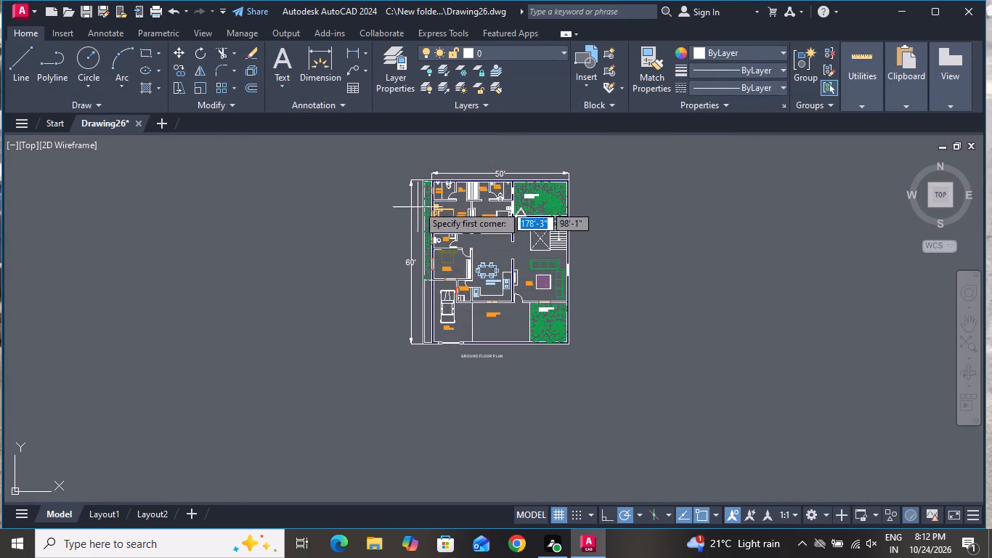
{"action": "left_click_drag", "start_coordinate": [402, 162], "coordinate": [442, 203]}
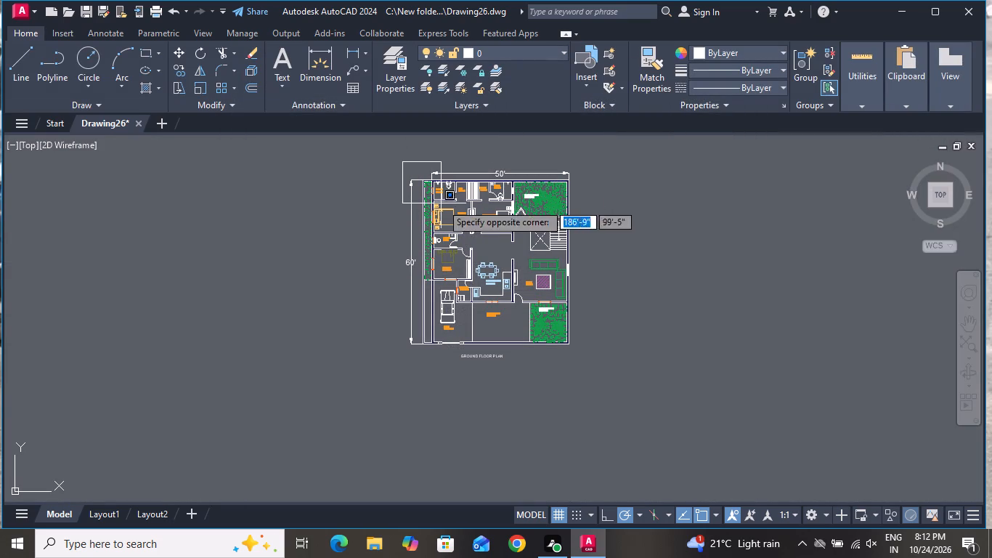
{"action": "left_click_drag", "start_coordinate": [442, 203], "coordinate": [582, 370]}
{"action": "left_click", "coordinate": [582, 370]}
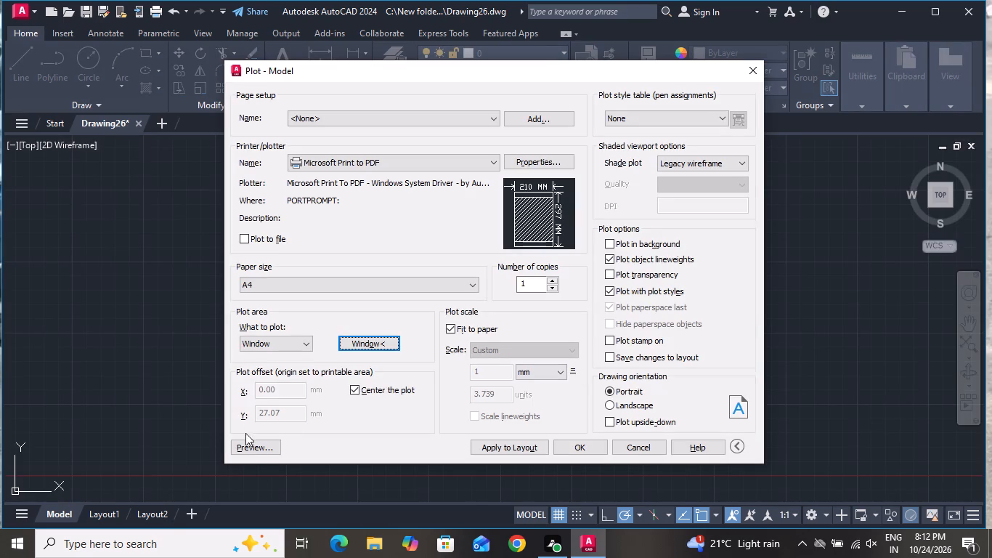
Preview the plot and examine the sheet's rooms, labels, dimensions and overall layout on the page.
{"action": "left_click", "coordinate": [248, 450]}
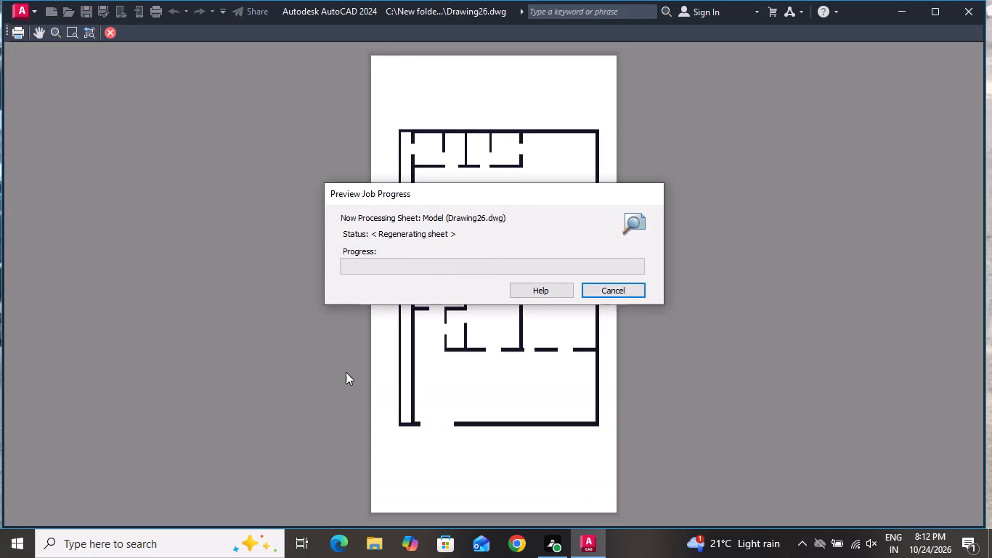
{"action": "scroll", "coordinate": [561, 120], "scroll_direction": "up", "scroll_amount": 2}
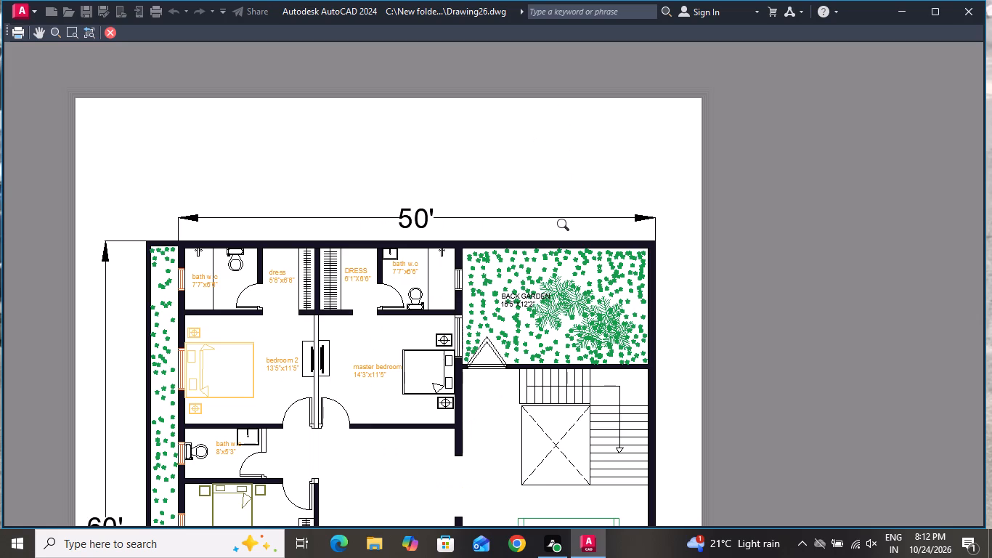
{"action": "scroll", "coordinate": [566, 227], "scroll_direction": "down", "scroll_amount": 1}
{"action": "scroll", "coordinate": [584, 334], "scroll_direction": "up", "scroll_amount": 2}
{"action": "scroll", "coordinate": [584, 334], "scroll_direction": "down", "scroll_amount": 1}
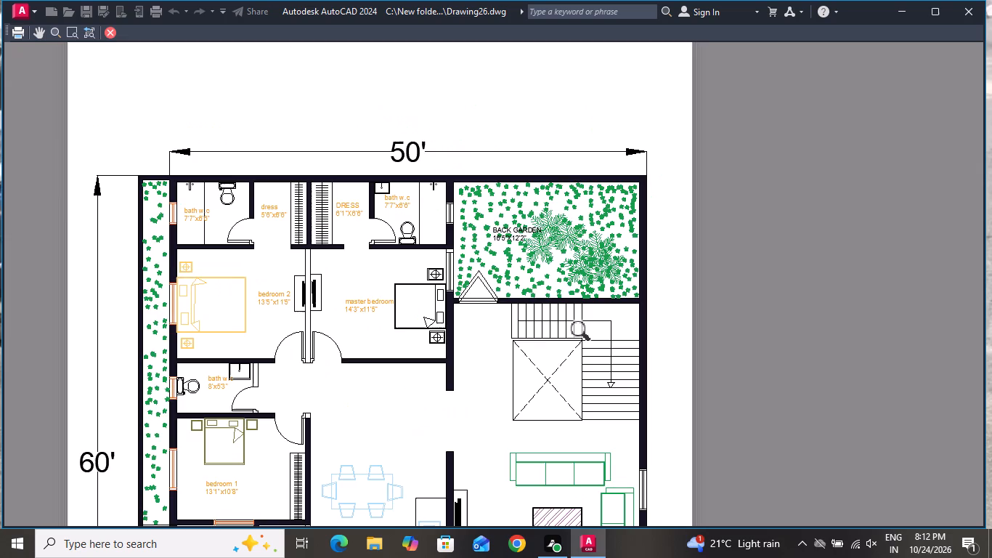
{"action": "scroll", "coordinate": [584, 334], "scroll_direction": "down", "scroll_amount": 3}
{"action": "scroll", "coordinate": [569, 485], "scroll_direction": "up", "scroll_amount": 3}
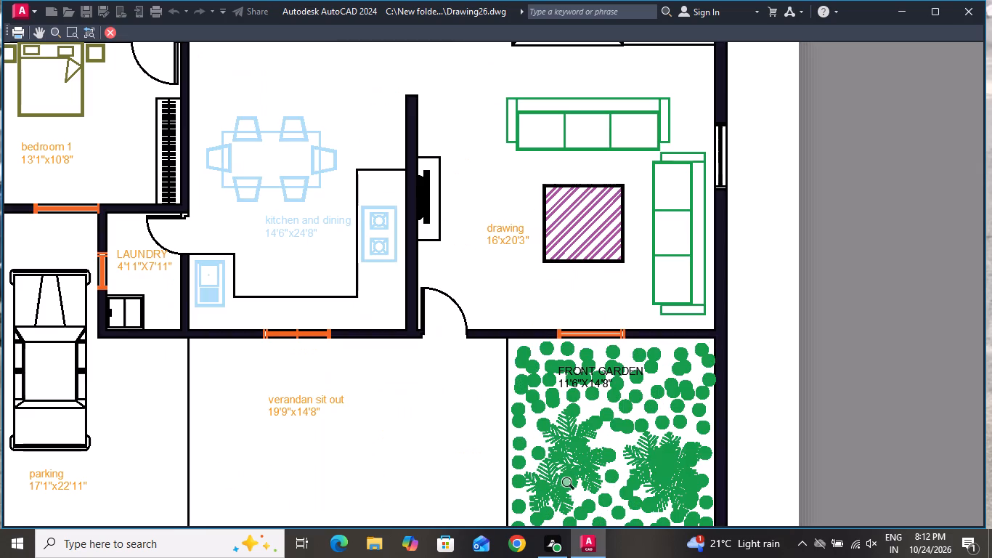
{"action": "scroll", "coordinate": [572, 486], "scroll_direction": "down", "scroll_amount": 2}
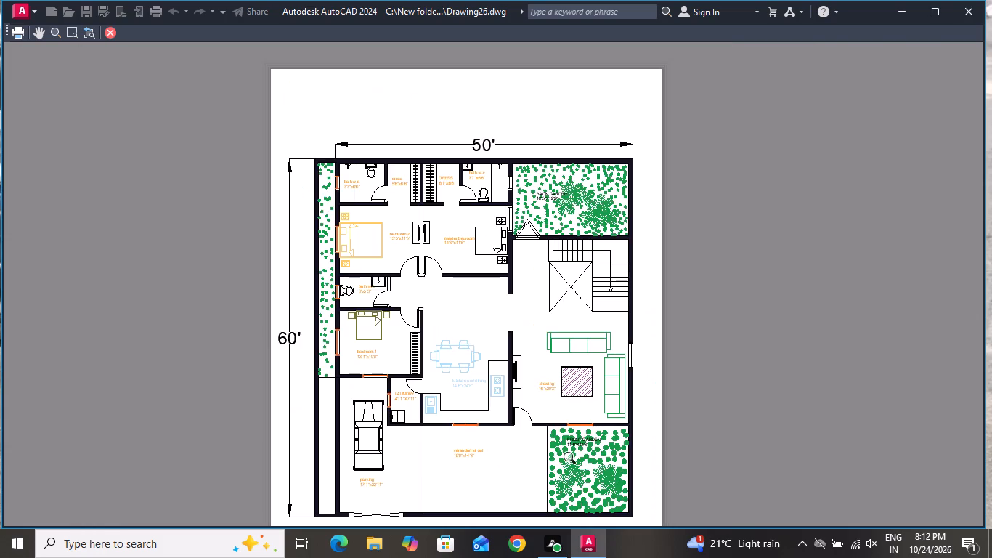
{"action": "scroll", "coordinate": [361, 251], "scroll_direction": "up", "scroll_amount": 2}
{"action": "scroll", "coordinate": [361, 251], "scroll_direction": "down", "scroll_amount": 2}
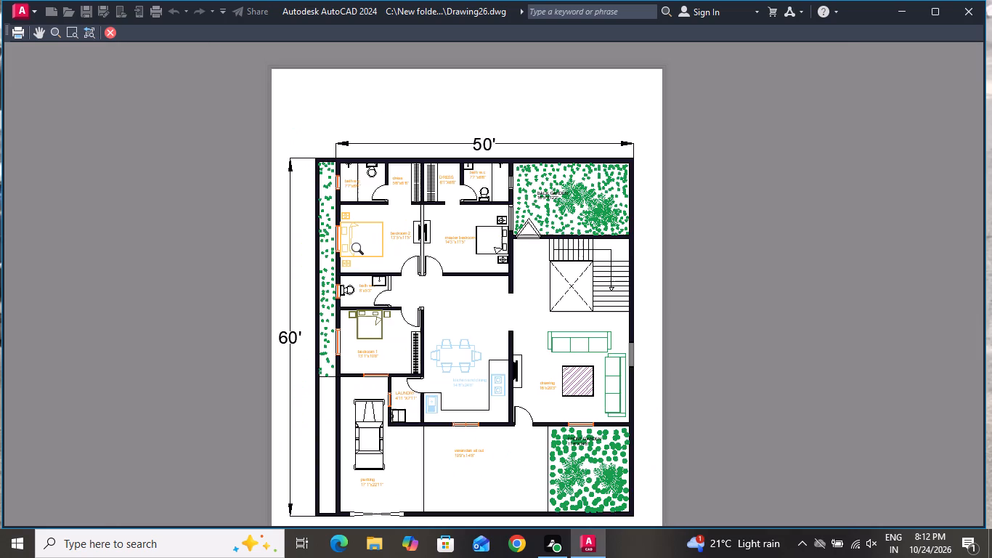
{"action": "scroll", "coordinate": [361, 251], "scroll_direction": "down", "scroll_amount": 1}
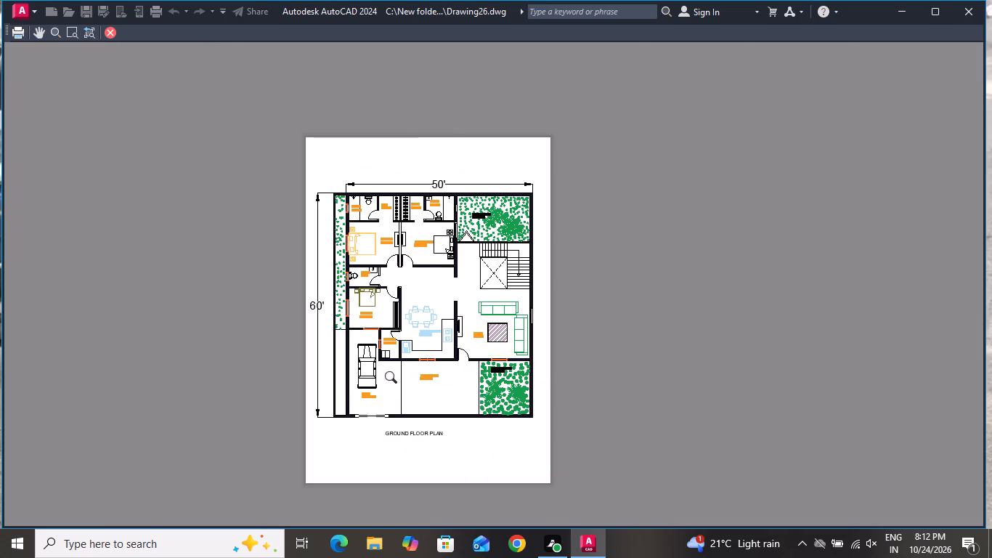
{"action": "scroll", "coordinate": [396, 384], "scroll_direction": "up", "scroll_amount": 3}
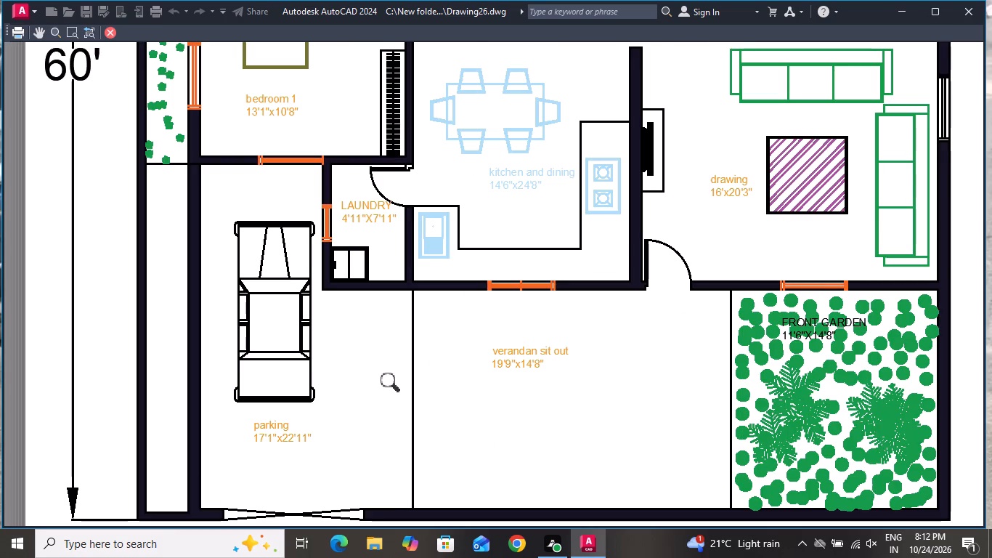
{"action": "scroll", "coordinate": [397, 385], "scroll_direction": "down", "scroll_amount": 3}
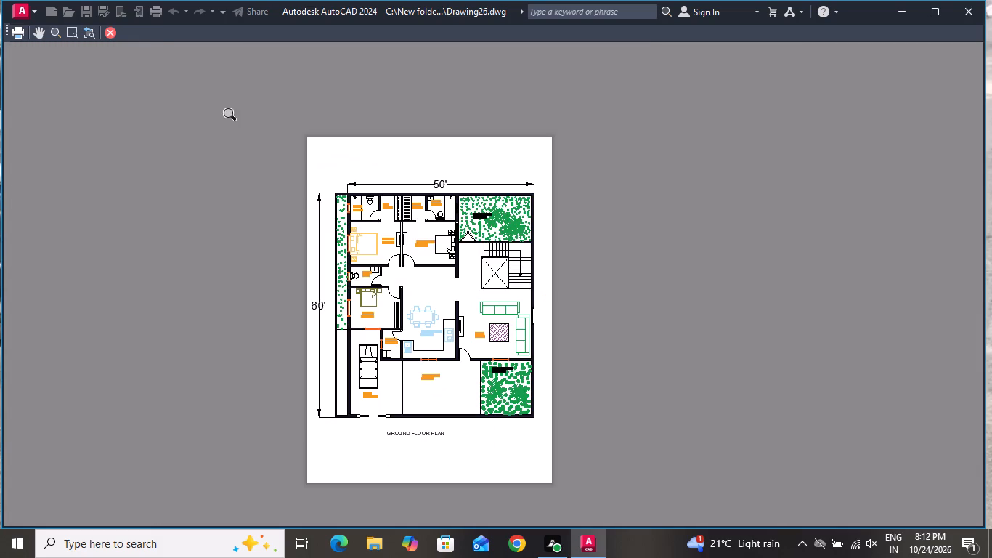
Plot the previewed sheet and save the output as PDF 26 in the ANU folder.
{"action": "left_click", "coordinate": [11, 36]}
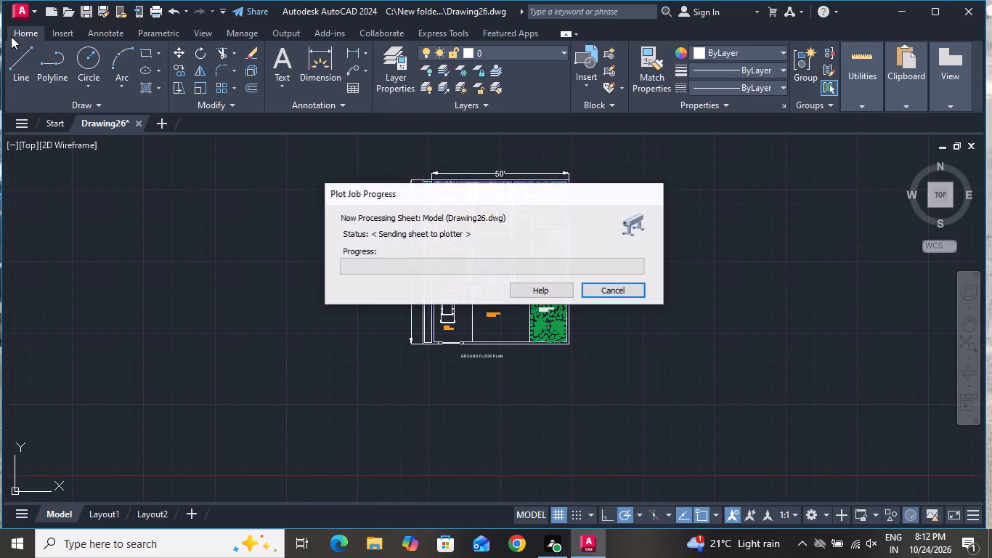
{"action": "type", "text": "PDF 26"}
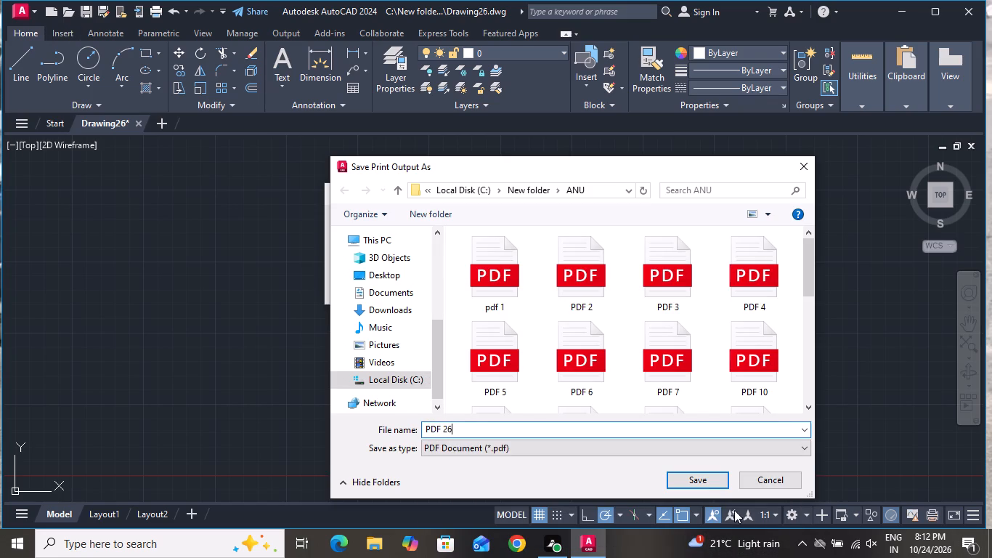
{"action": "left_click", "coordinate": [715, 483]}
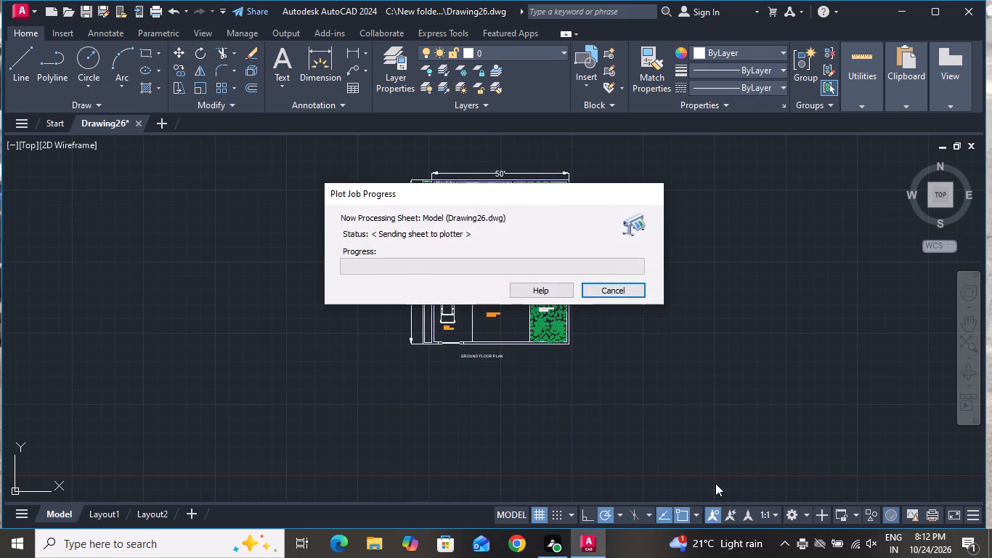